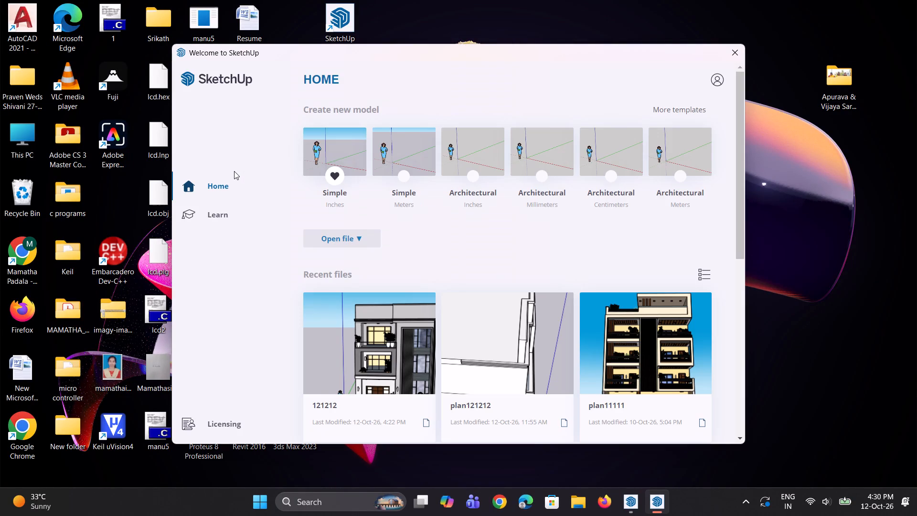
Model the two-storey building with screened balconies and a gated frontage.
Create a new model from the Simple template in inches.
double_click(311, 152)
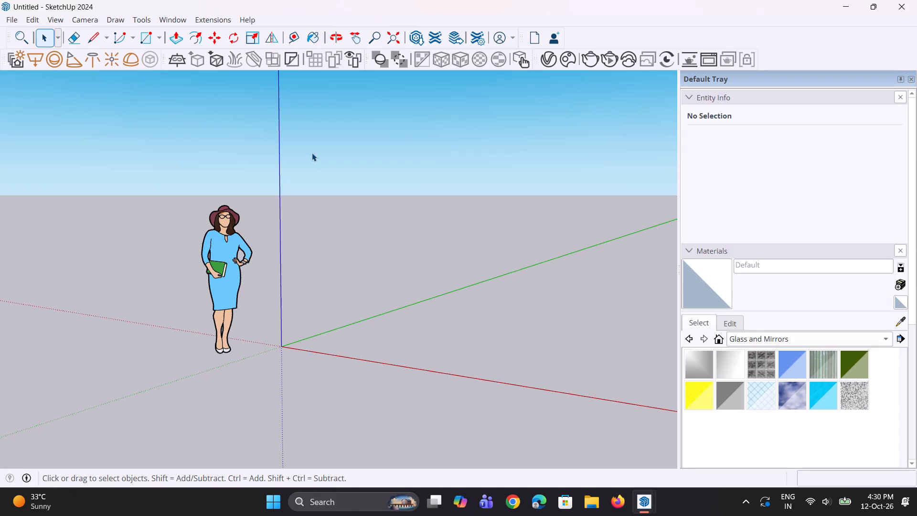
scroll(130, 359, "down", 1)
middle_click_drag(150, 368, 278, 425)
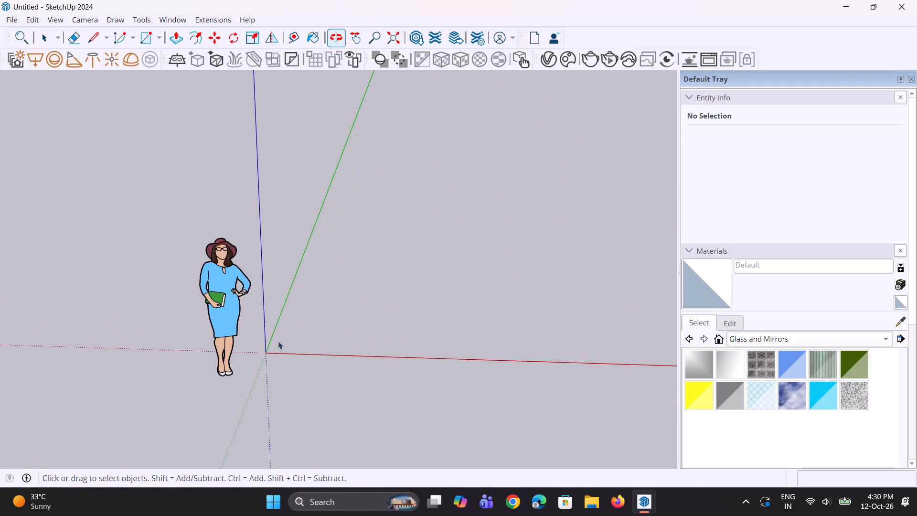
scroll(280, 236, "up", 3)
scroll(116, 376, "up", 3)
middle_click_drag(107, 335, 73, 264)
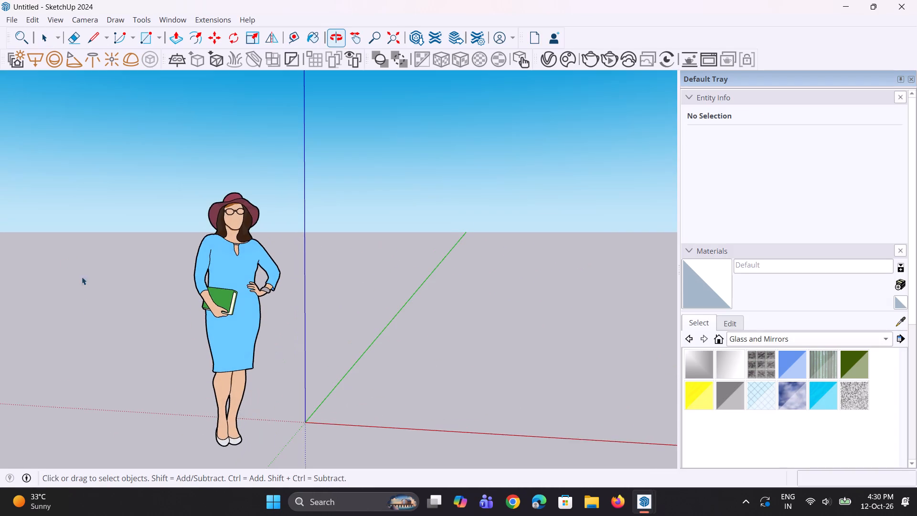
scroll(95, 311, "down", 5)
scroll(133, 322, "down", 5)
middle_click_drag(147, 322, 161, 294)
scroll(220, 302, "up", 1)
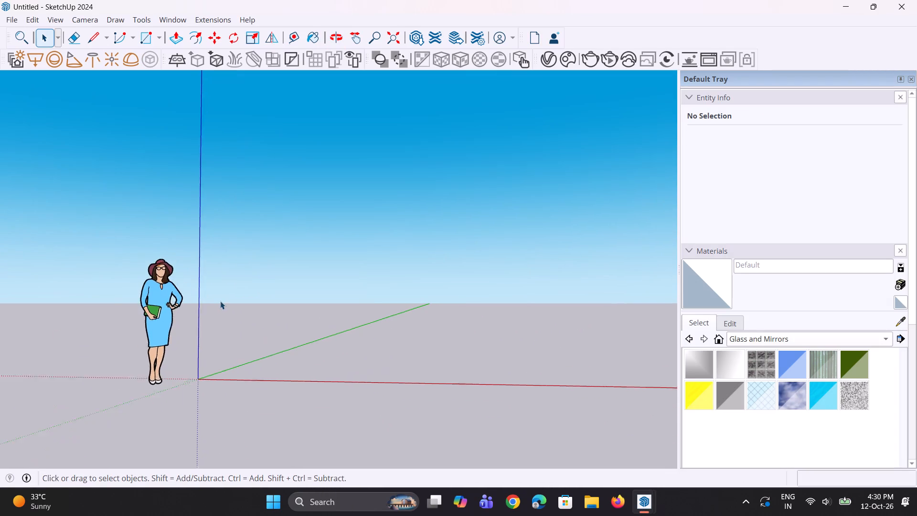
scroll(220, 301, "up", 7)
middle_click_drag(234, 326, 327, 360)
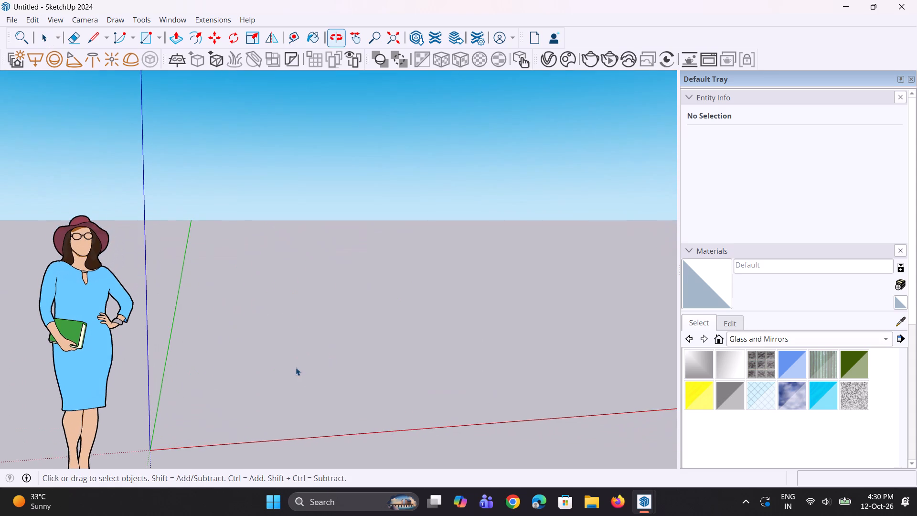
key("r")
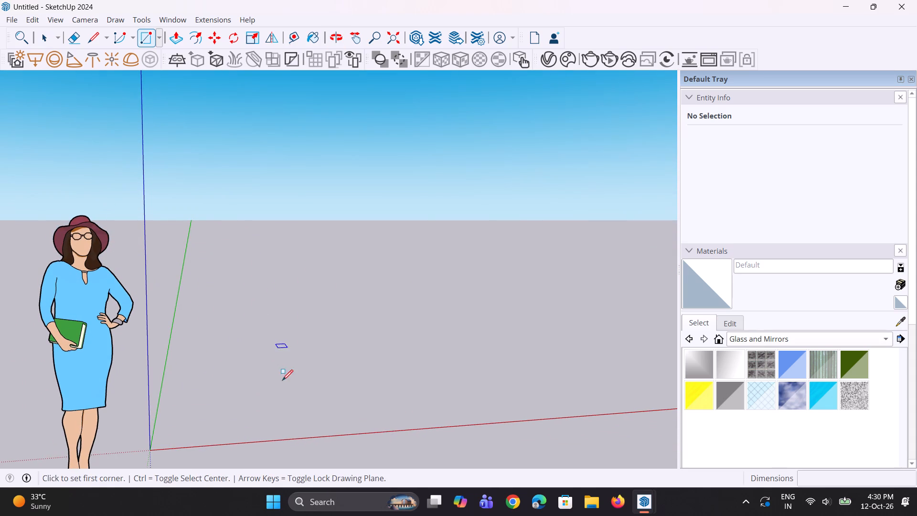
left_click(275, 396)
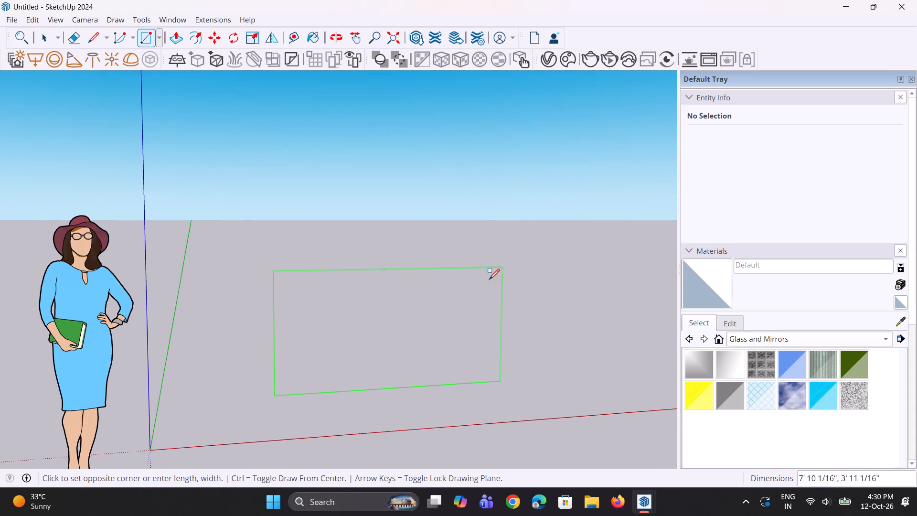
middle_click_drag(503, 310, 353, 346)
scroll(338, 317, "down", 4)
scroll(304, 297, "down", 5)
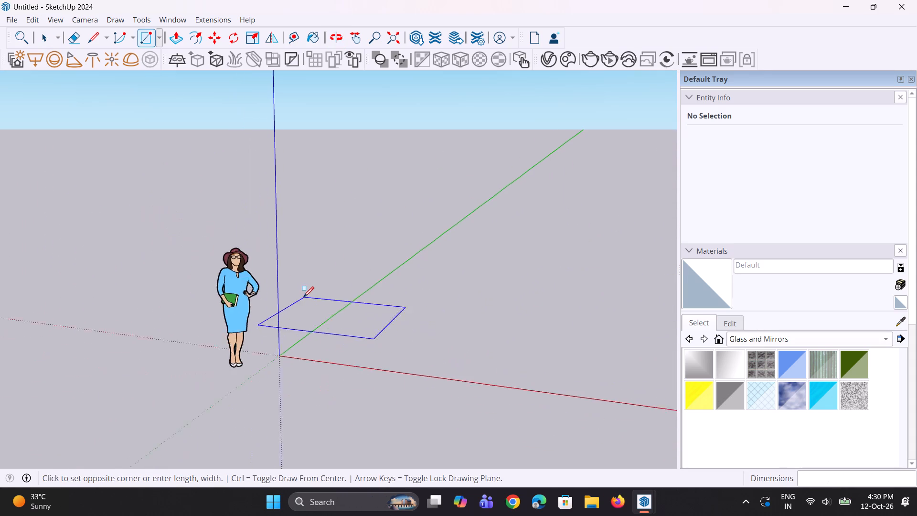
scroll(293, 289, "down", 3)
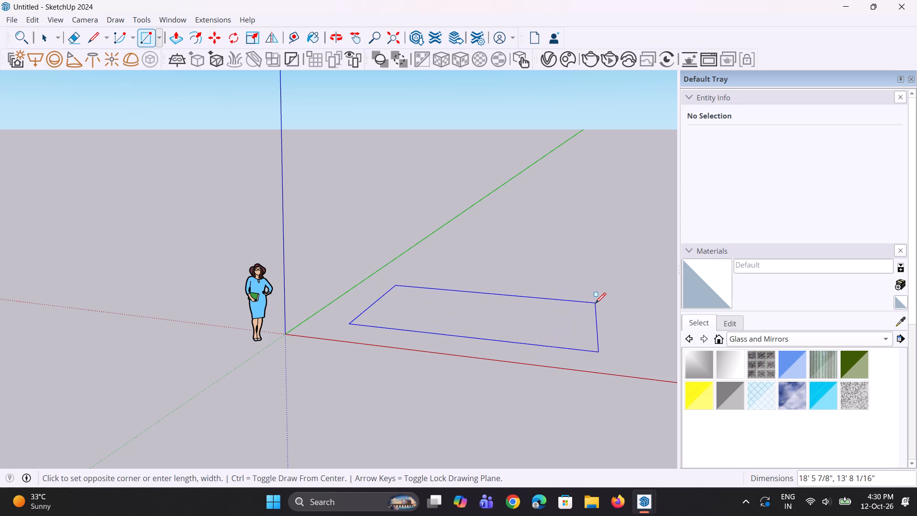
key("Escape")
Draw a 35' by 36' rectangle flat on the ground between the red and green axes.
scroll(388, 293, "down", 4)
middle_click_drag(578, 403, 503, 423)
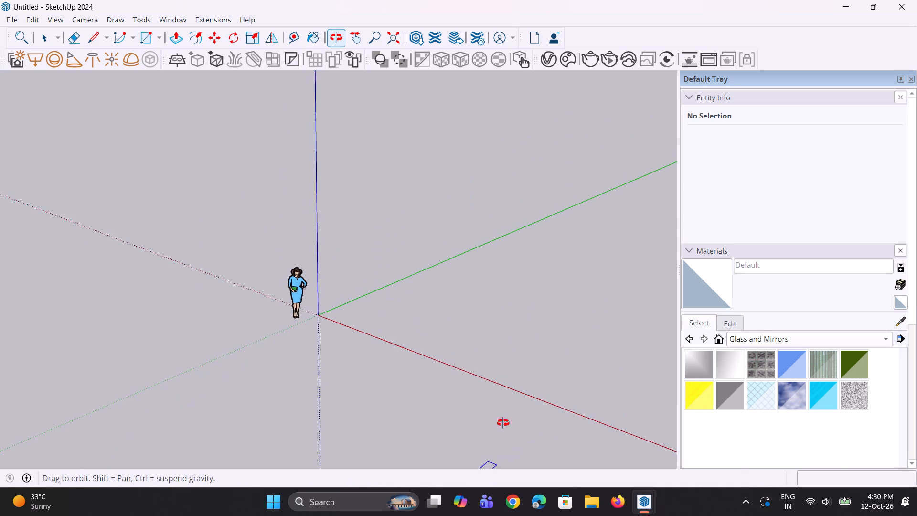
middle_click_drag(503, 423, 611, 399)
scroll(276, 287, "up", 2)
scroll(420, 390, "down", 2)
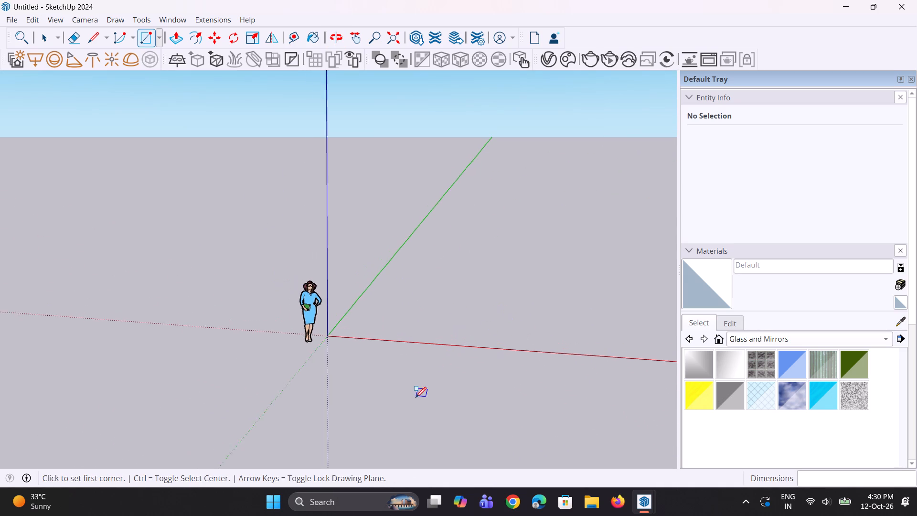
middle_click_drag(410, 398, 423, 493)
scroll(494, 280, "up", 6)
scroll(409, 297, "up", 2)
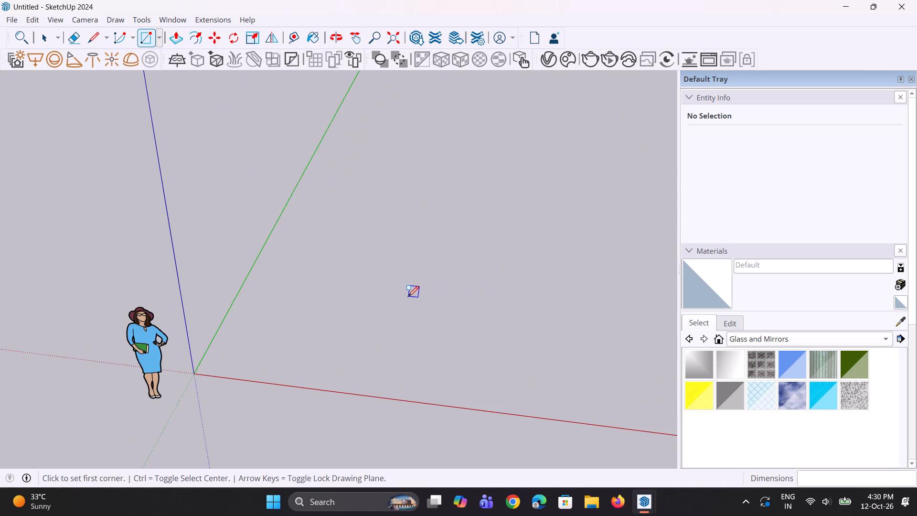
left_click(398, 299)
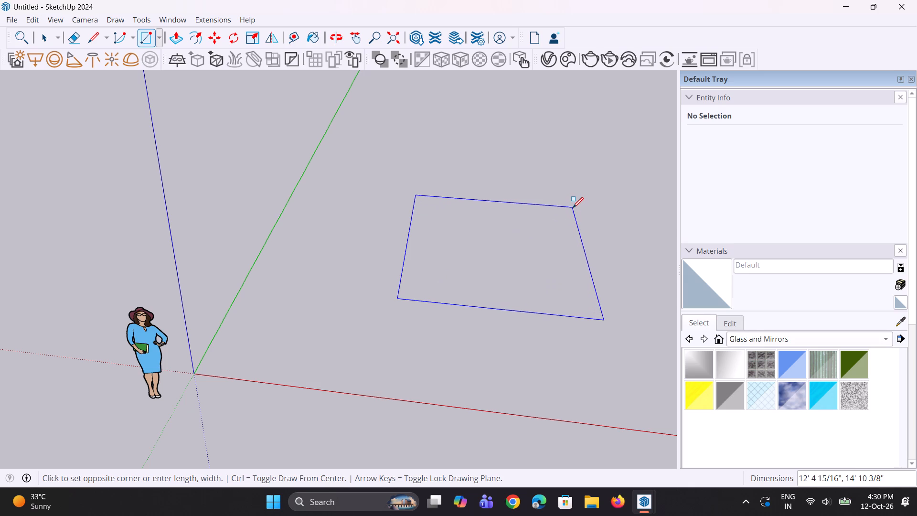
type("35'.")
key("BackSpace")
key("comma")
type("36'")
key("Return")
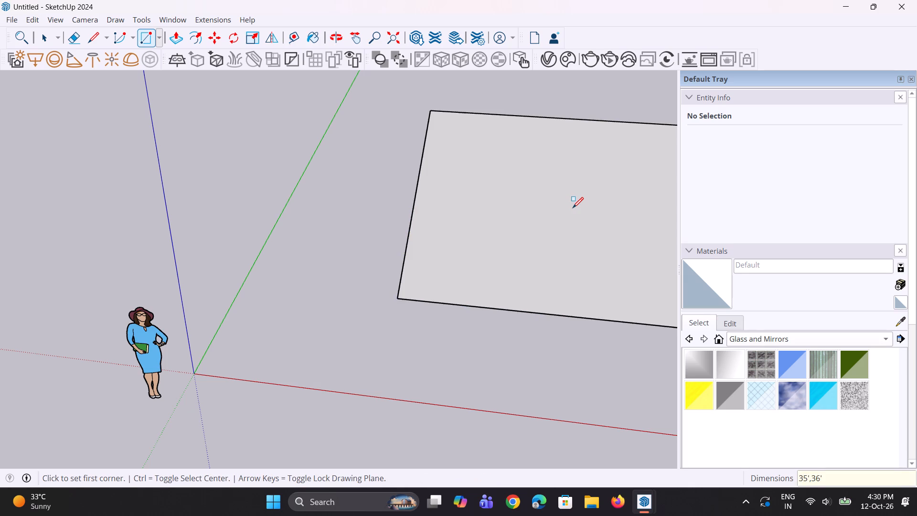
Push/Pull the ground rectangle up 10' to form the storey block.
scroll(492, 338, "down", 6)
scroll(370, 342, "down", 4)
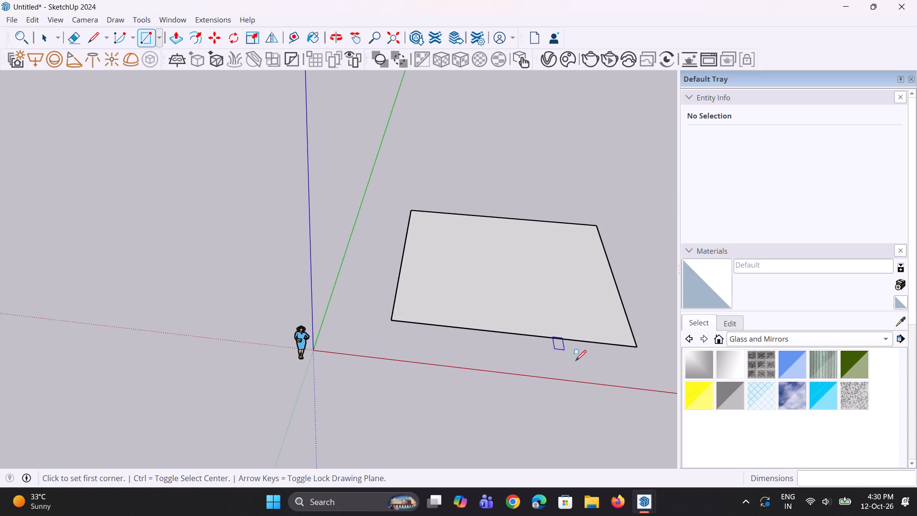
middle_click_drag(576, 361, 458, 346)
scroll(373, 285, "down", 5)
middle_click_drag(558, 408, 562, 421)
scroll(520, 393, "up", 2)
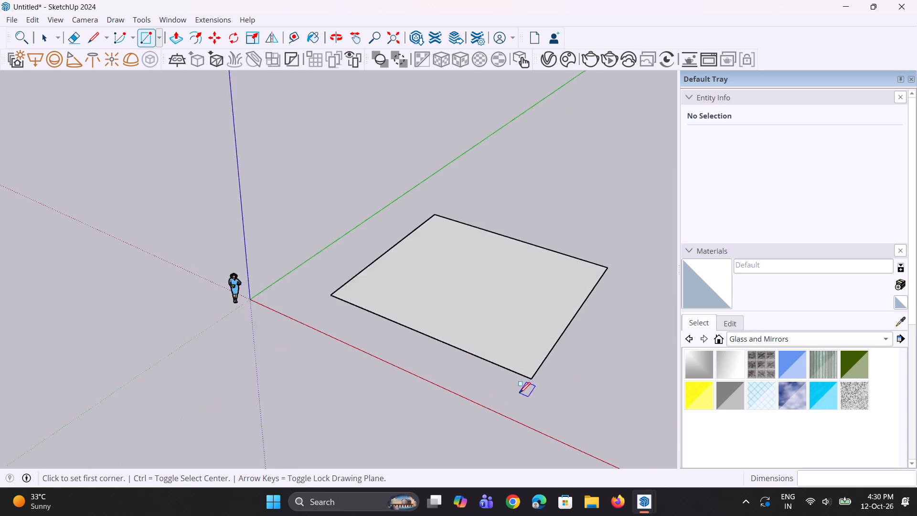
scroll(520, 393, "up", 4)
key("0")
key("p")
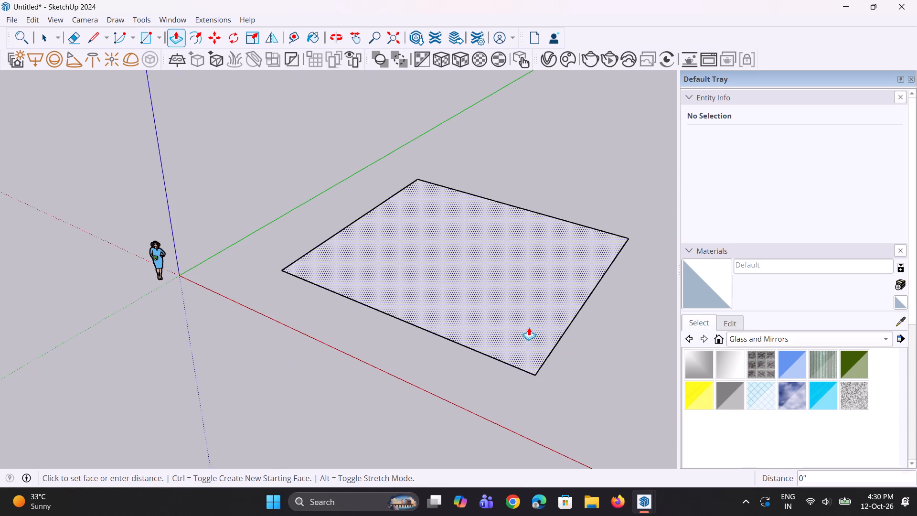
left_click(529, 327)
type("10'")
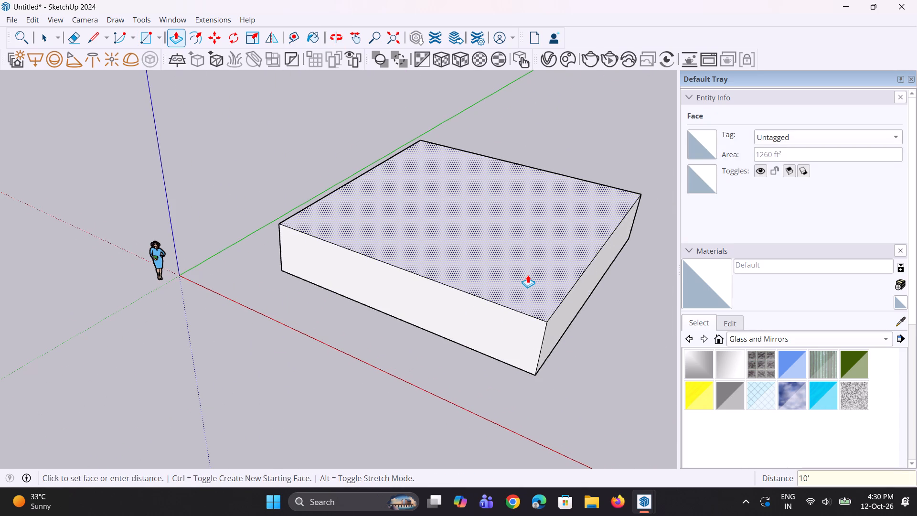
key("Return")
Push/Pull the block's top face up about 1' 11 1/2" as a new starting face, forming a separate slab band.
left_click(495, 255)
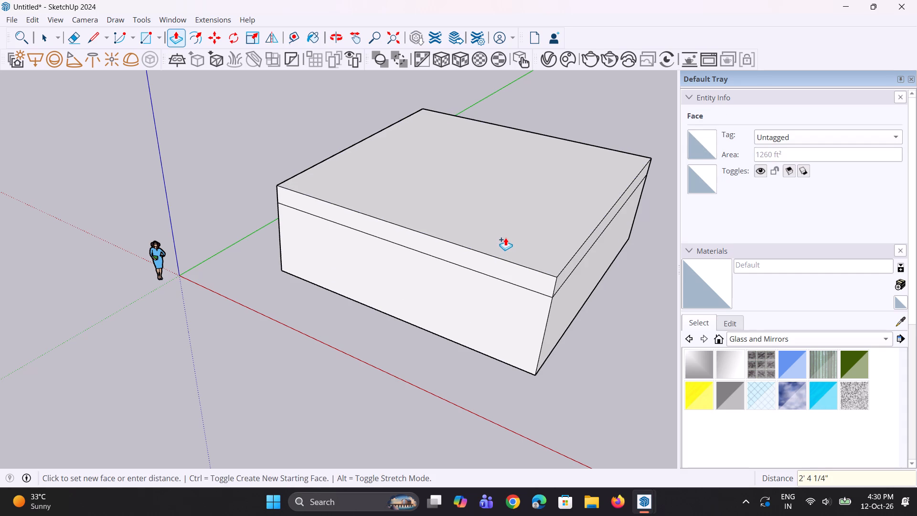
left_click(505, 240)
Select the whole block with its slab band and copy it straight up onto its own top, multiplied to 3 stacked copies.
middle_click_drag(493, 312, 576, 317)
scroll(426, 349, "down", 4)
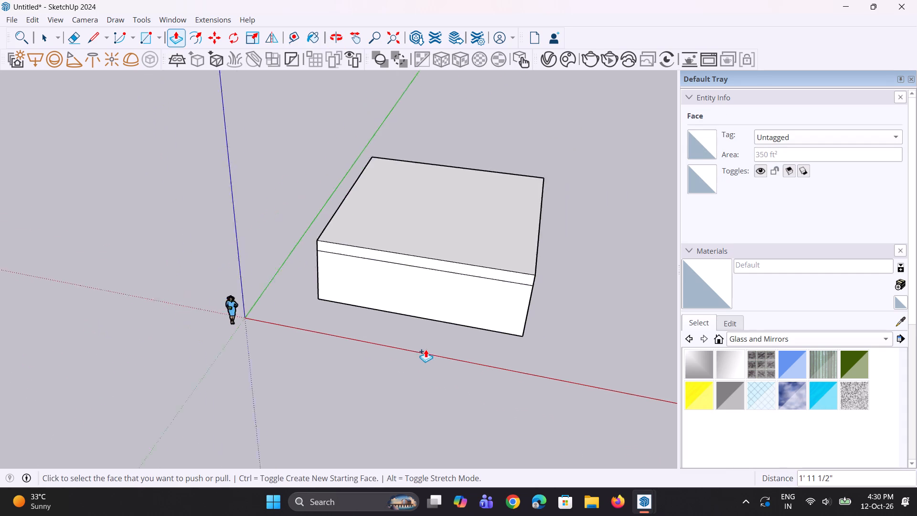
scroll(426, 349, "down", 1)
middle_click_drag(421, 340, 462, 307)
key("space")
key("space")
left_click_drag(297, 140, 337, 300)
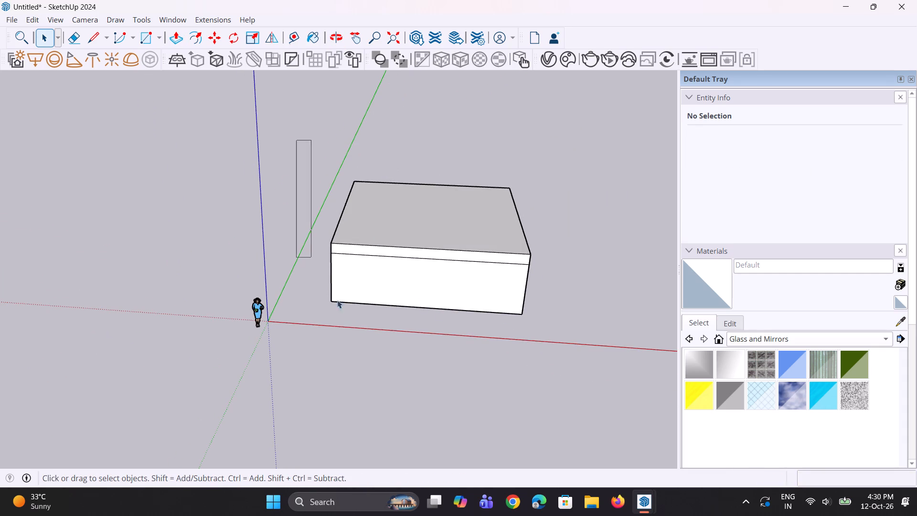
left_click_drag(337, 300, 563, 360)
middle_click_drag(558, 350, 512, 325)
key("m")
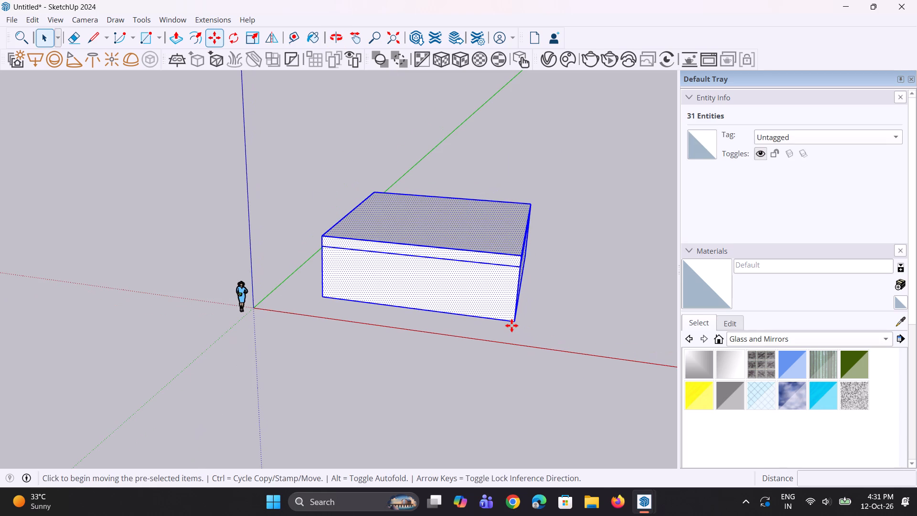
left_click(512, 324)
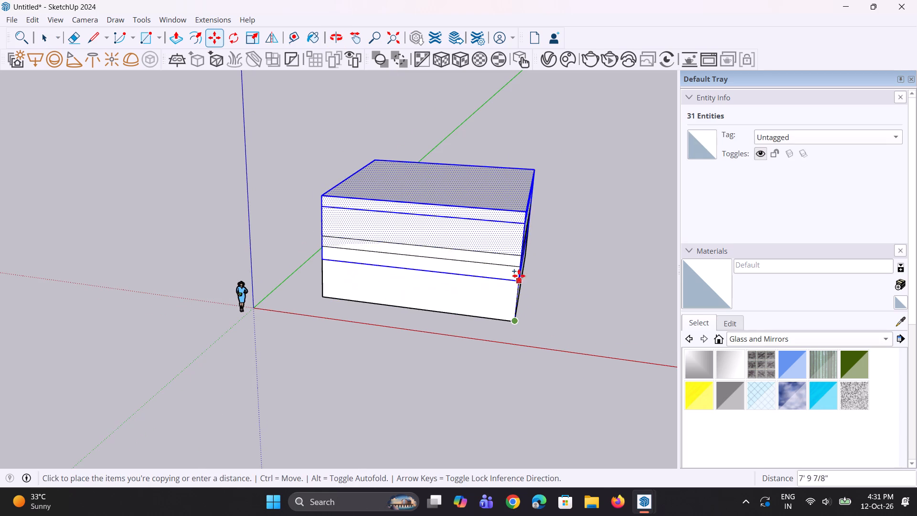
left_click(521, 256)
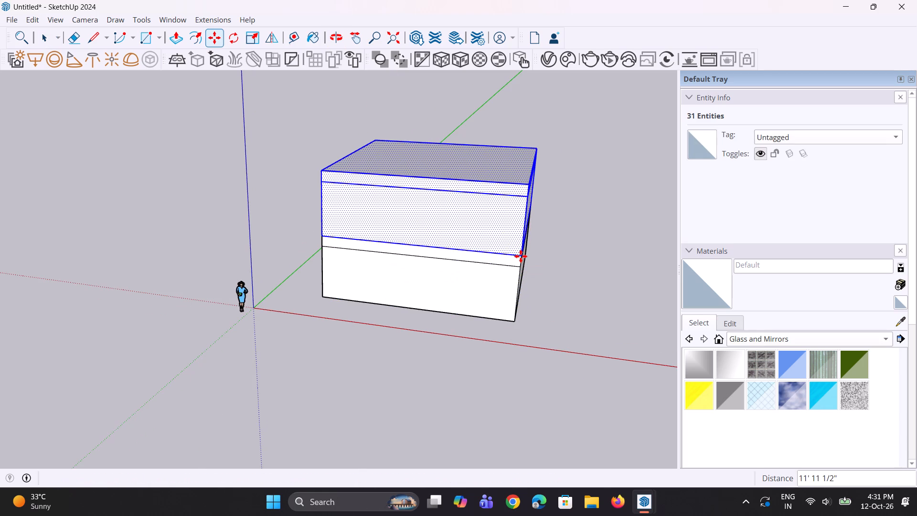
type("*3")
key("Return")
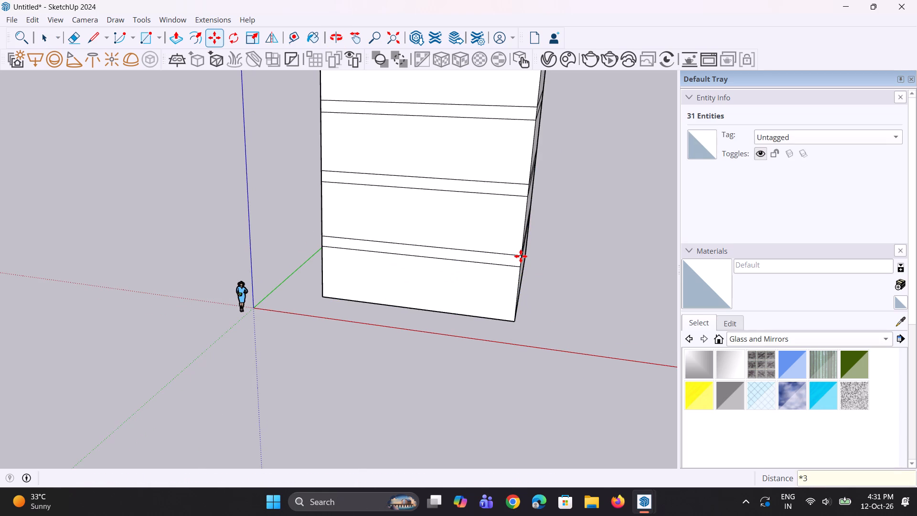
Copy the right-hand vertical edge of the top storey's front wall about 10' 11" inward along the wall's lower edge.
scroll(520, 257, "down", 5)
scroll(501, 304, "down", 2)
middle_click_drag(497, 277, 487, 267)
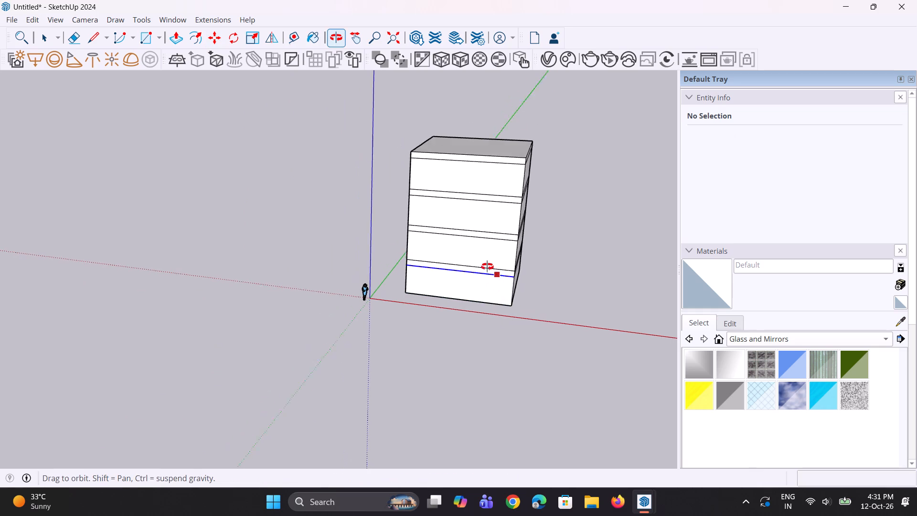
middle_click_drag(487, 267, 486, 266)
scroll(417, 258, "up", 4)
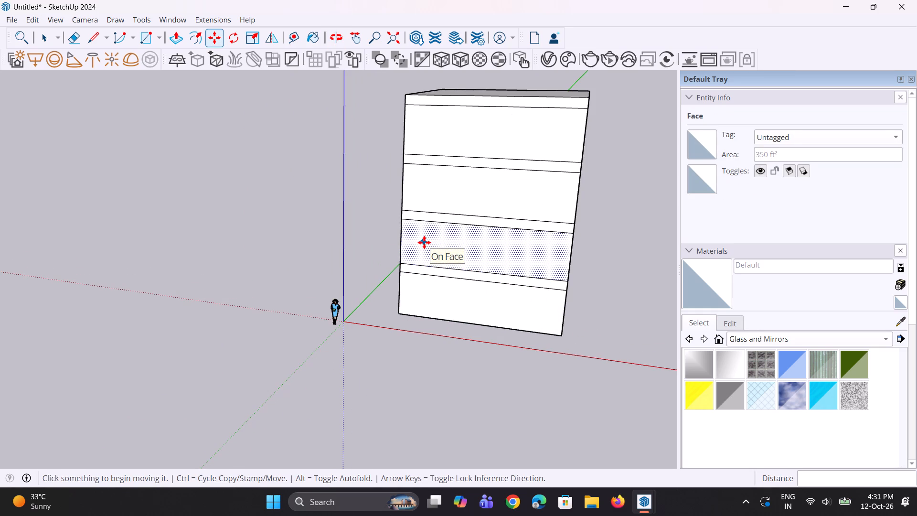
scroll(422, 244, "down", 3)
middle_click_drag(482, 284, 496, 283)
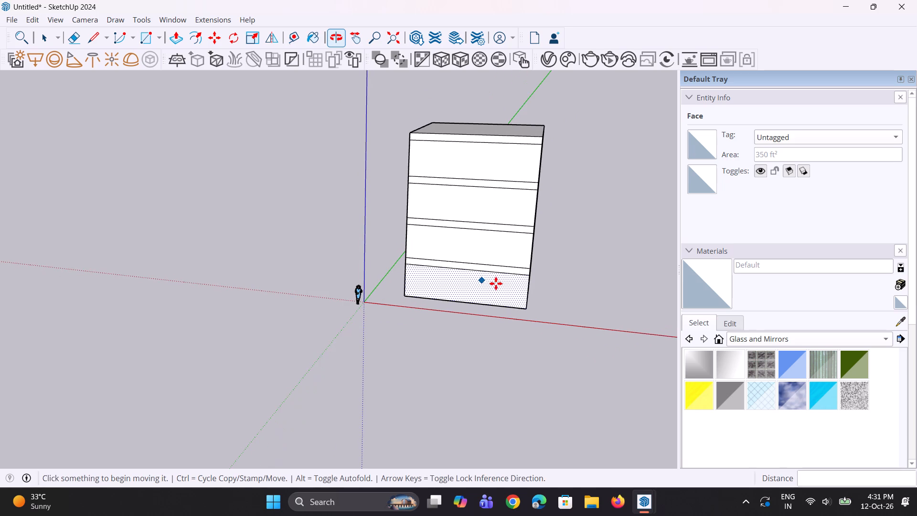
scroll(452, 315, "down", 3)
middle_click_drag(483, 260, 496, 224)
scroll(503, 165, "up", 6)
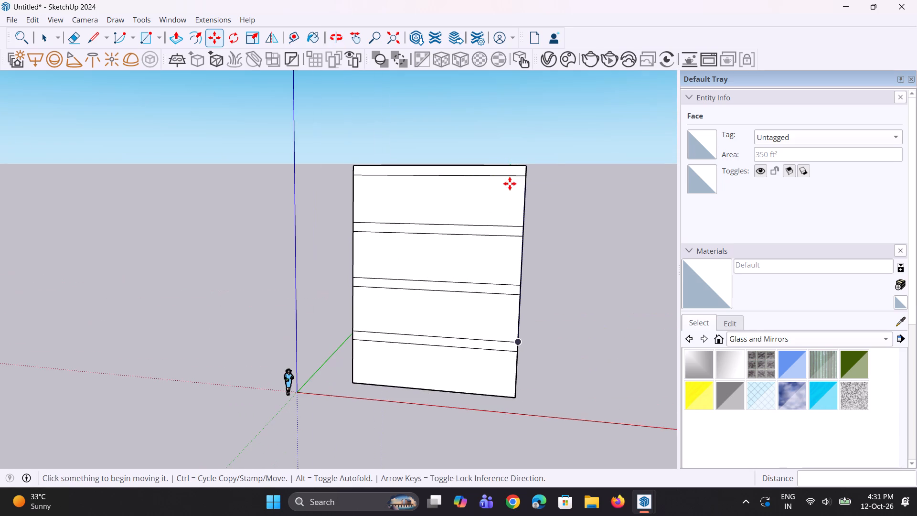
key("space")
key("space")
scroll(522, 191, "up", 3)
left_click(524, 206)
scroll(527, 216, "up", 1)
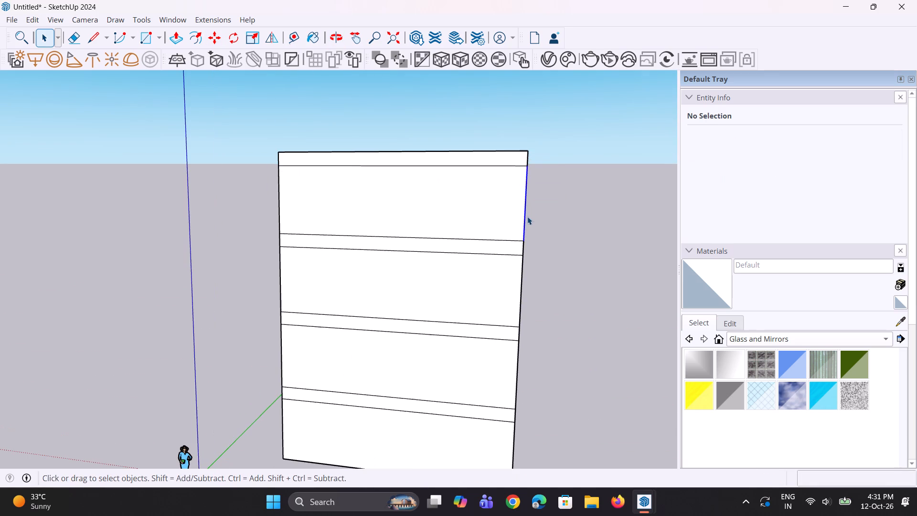
key("m")
left_click(520, 239)
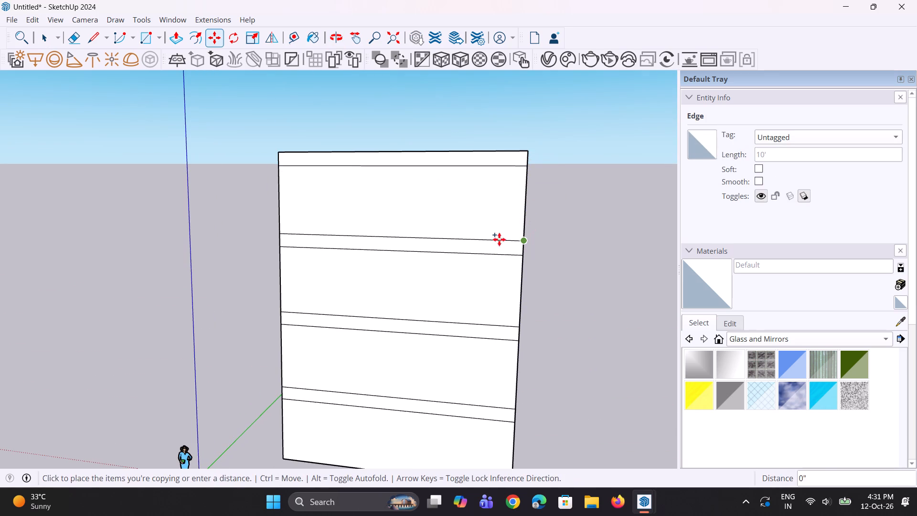
left_click(442, 234)
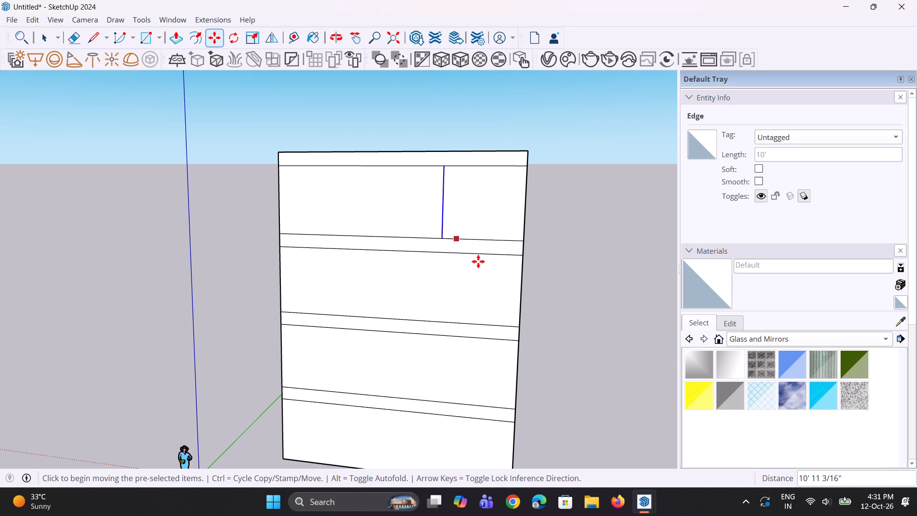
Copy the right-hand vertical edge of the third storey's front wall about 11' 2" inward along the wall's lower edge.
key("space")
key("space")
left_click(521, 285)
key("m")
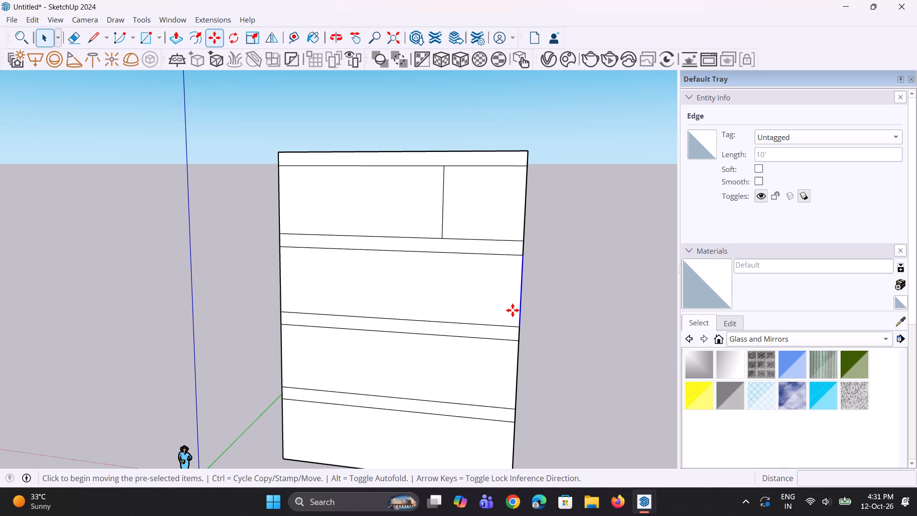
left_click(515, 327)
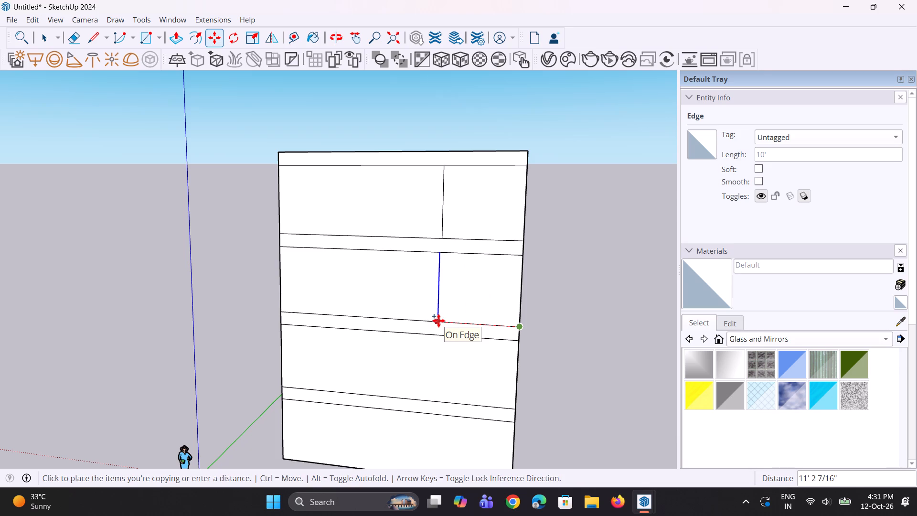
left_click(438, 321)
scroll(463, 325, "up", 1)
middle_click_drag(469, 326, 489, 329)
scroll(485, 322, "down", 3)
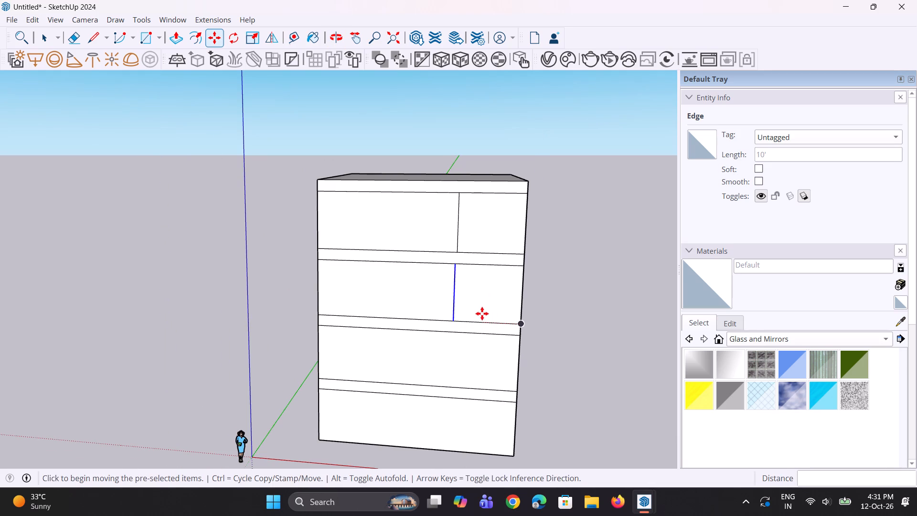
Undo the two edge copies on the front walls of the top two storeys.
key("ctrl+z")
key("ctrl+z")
Select the right-hand vertical edges of all four storeys' front walls and copy them together about 11' 7" inward along the base edge.
key("space")
key("space")
key("space")
left_click(526, 233)
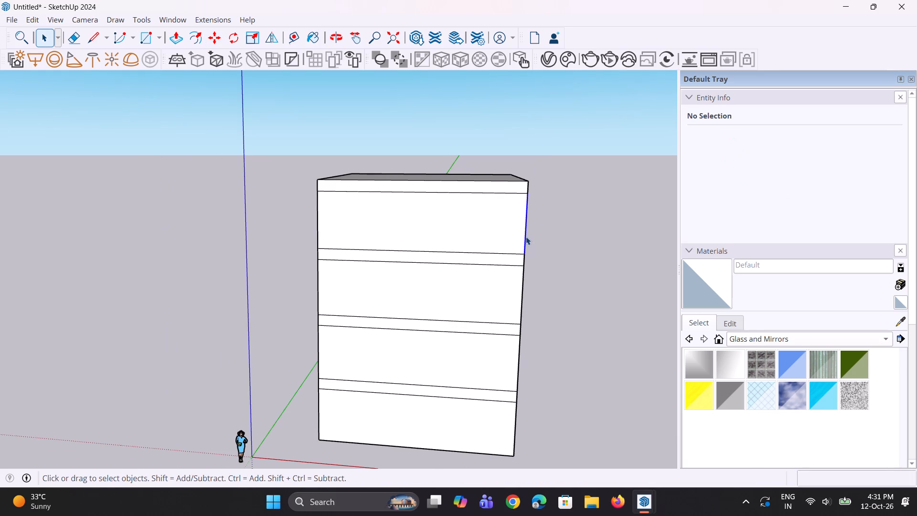
scroll(526, 281, "up", 3)
left_click(523, 286, "ctrl")
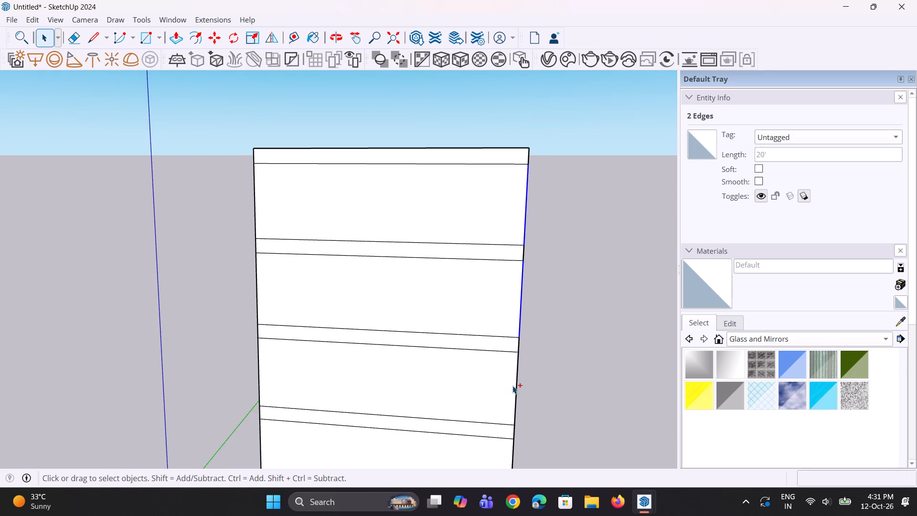
left_click(516, 387, "ctrl")
scroll(490, 276, "down", 5)
scroll(493, 401, "up", 2)
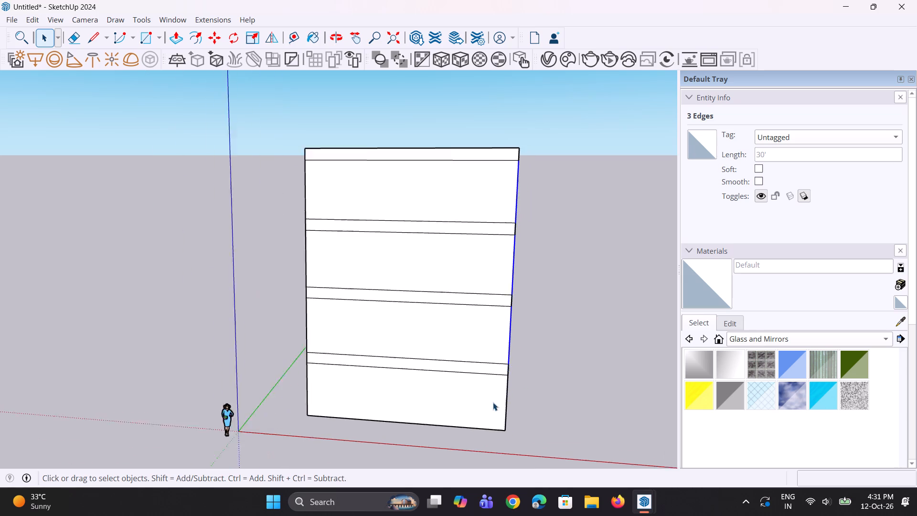
scroll(493, 402, "up", 2)
left_click(510, 400, "ctrl")
scroll(505, 438, "up", 2)
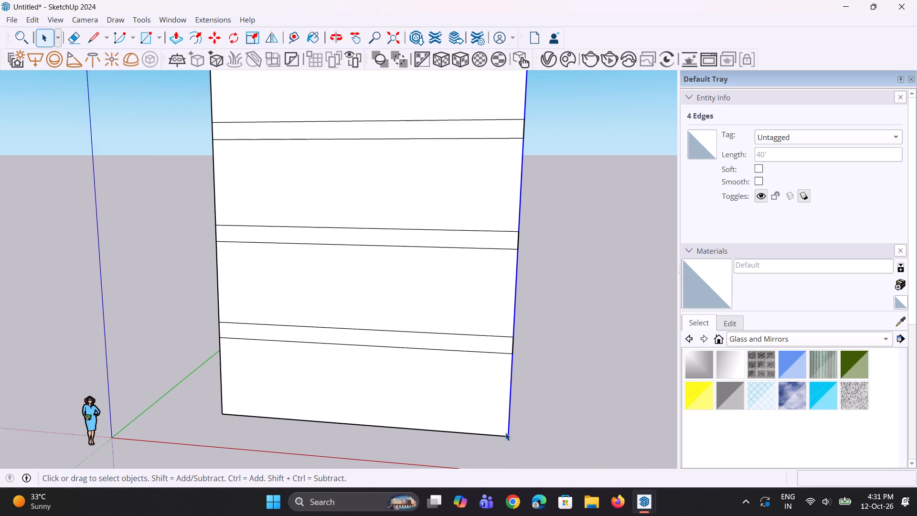
key("m")
scroll(508, 340, "down", 4)
scroll(532, 406, "up", 3)
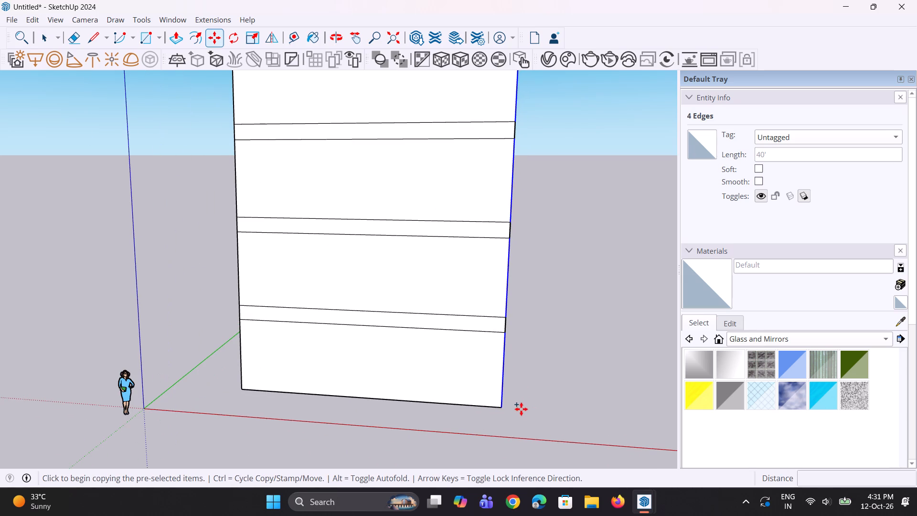
left_click(503, 408)
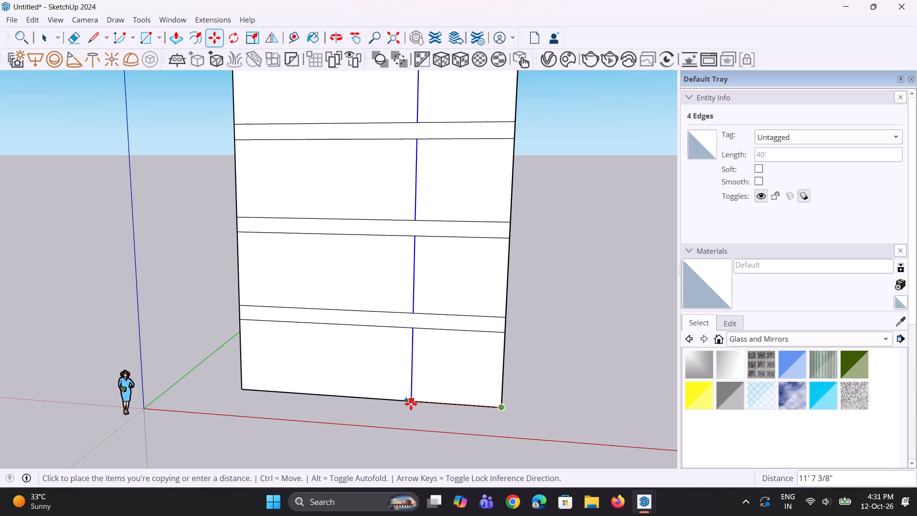
left_click(409, 403)
scroll(436, 390, "down", 6)
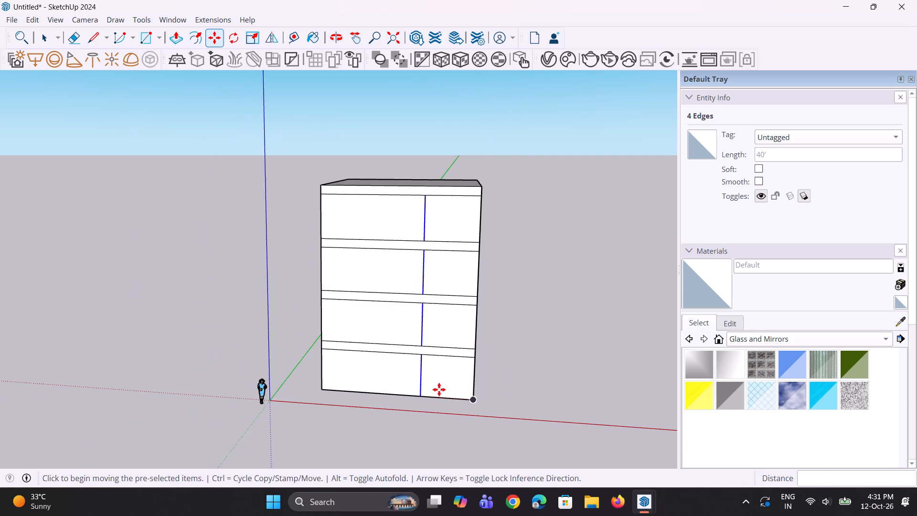
middle_click_drag(439, 389, 436, 369)
key("space")
key("space")
left_click(615, 349)
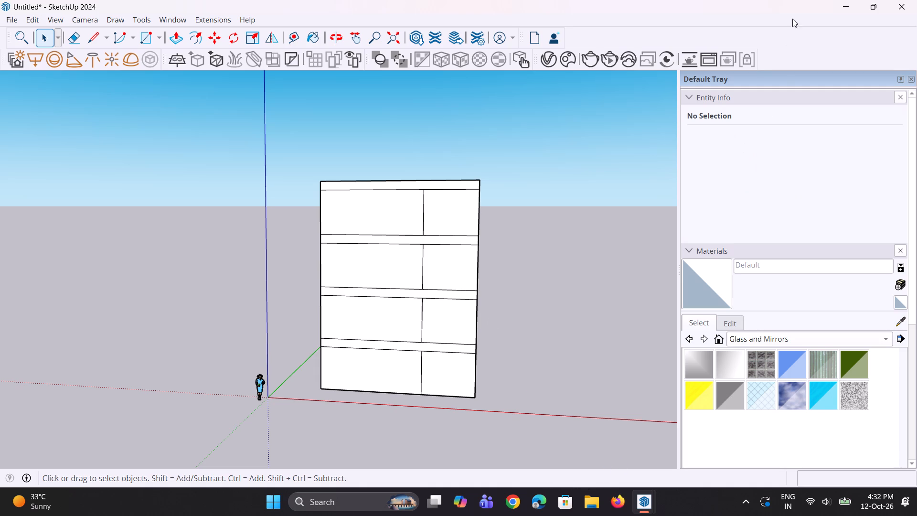
Minimise SketchUp and launch Fuji from the desktop.
left_click(853, 0)
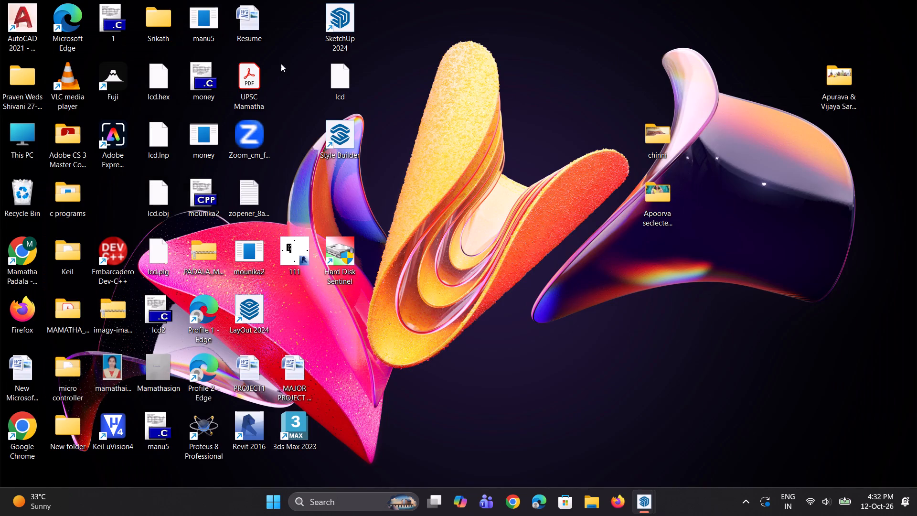
left_click(102, 87)
double_click(107, 87)
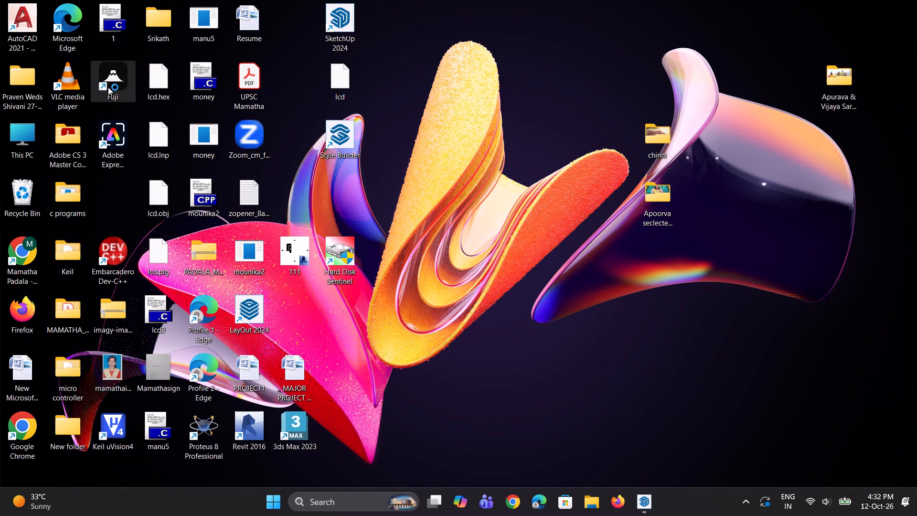
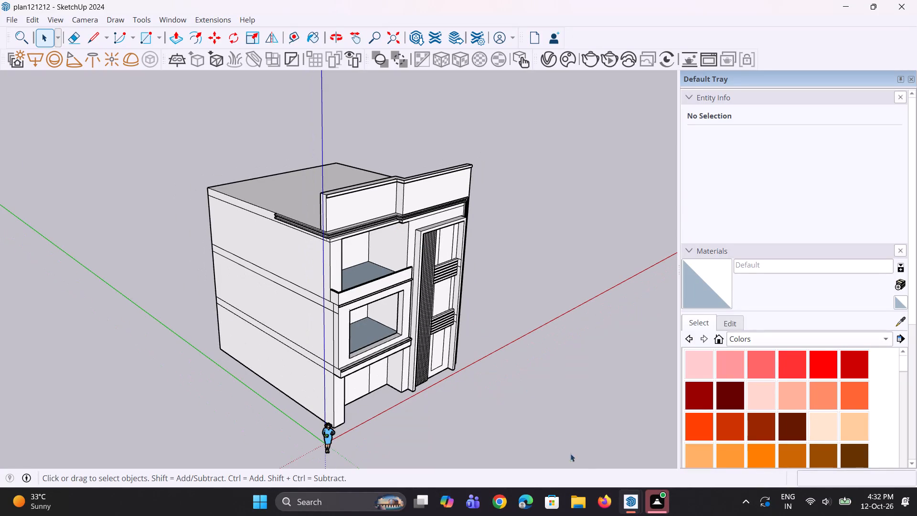
Close the plan121212 model window and return to the untitled four-storey building model.
left_click(633, 510)
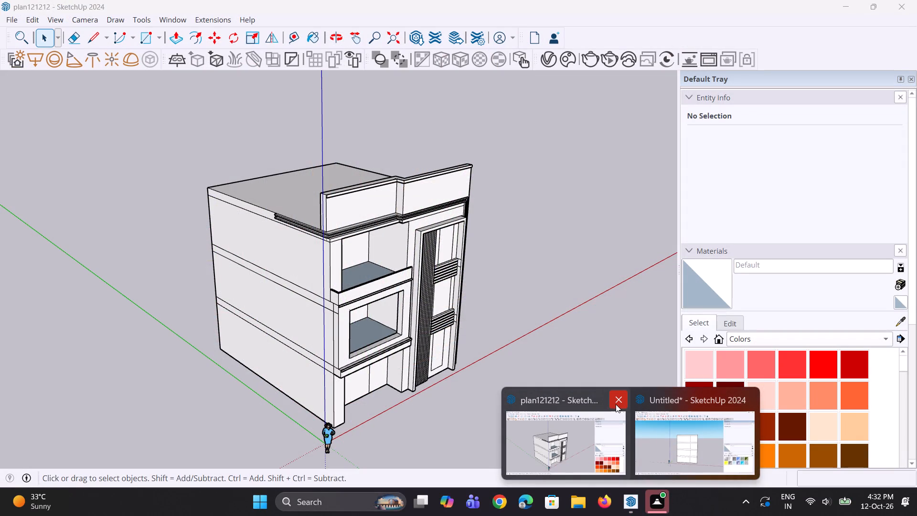
left_click(616, 404)
left_click(629, 438)
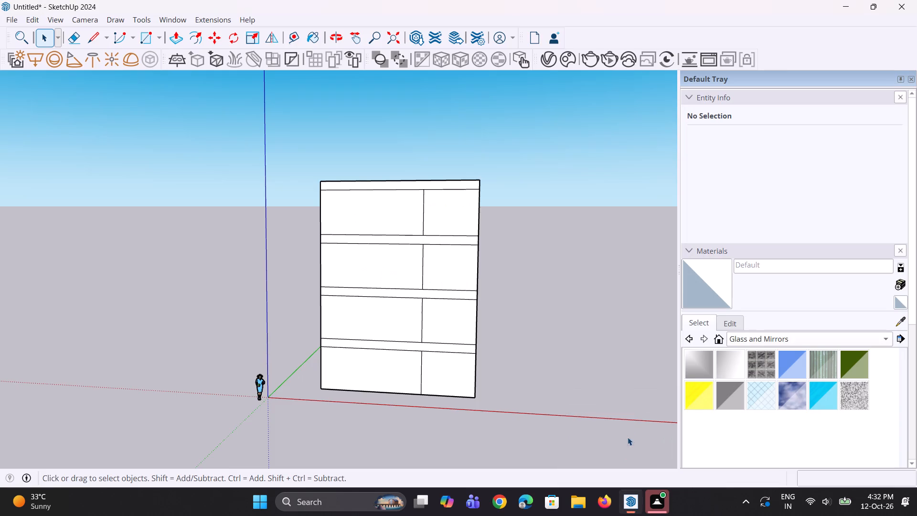
Examine the four-storey front facade and its vertical divisions from above and from the front.
scroll(305, 178, "down", 4)
scroll(323, 218, "up", 1)
middle_click_drag(323, 218, 376, 281)
scroll(438, 222, "up", 5)
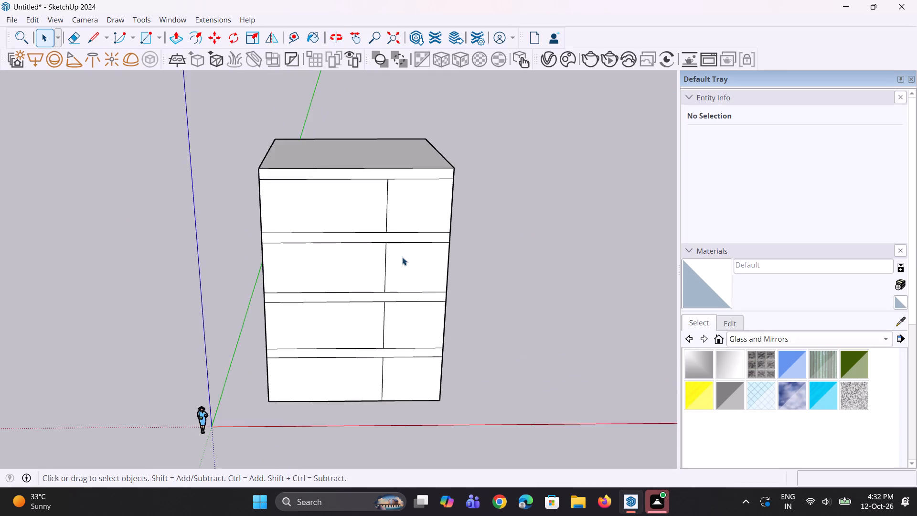
scroll(402, 257, "up", 3)
middle_click_drag(396, 257, 363, 207)
scroll(393, 290, "down", 5)
middle_click_drag(404, 312, 414, 305)
scroll(408, 312, "up", 1)
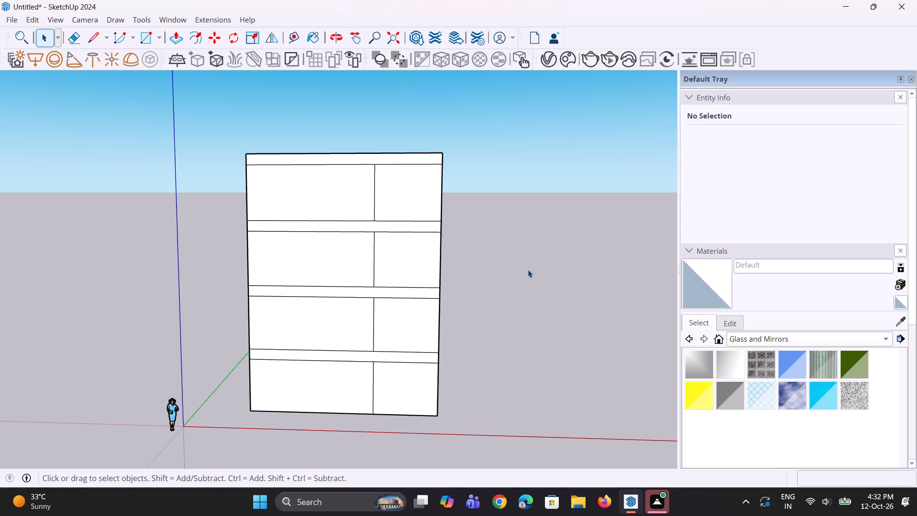
scroll(438, 198, "down", 2)
middle_click_drag(424, 202, 433, 204)
scroll(400, 212, "up", 1)
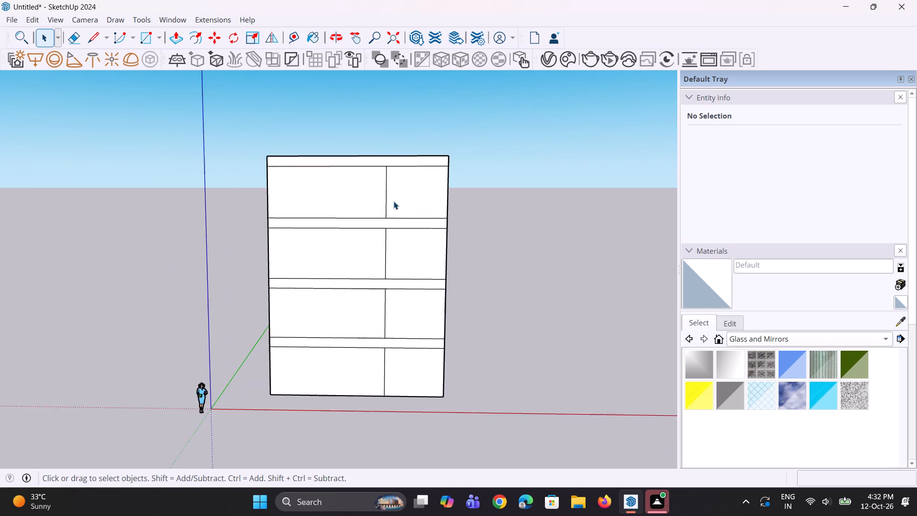
Select the vertical dividing edges of all four storeys and move them together slightly further from the facade's right-hand corner.
scroll(394, 201, "up", 2)
left_click(385, 201)
scroll(387, 272, "up", 2)
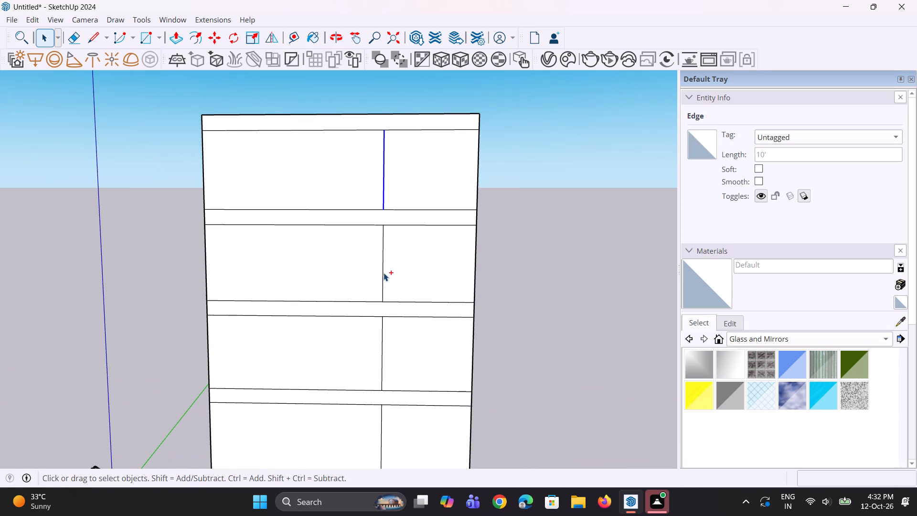
left_click(383, 275, "ctrl")
scroll(383, 221, "down", 5)
scroll(390, 315, "up", 3)
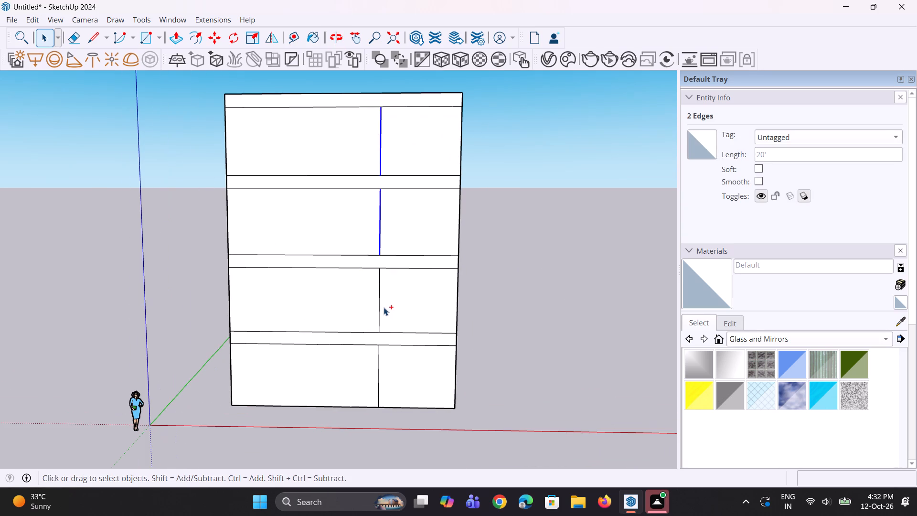
left_click(381, 306, "ctrl")
left_click(379, 384, "ctrl")
scroll(392, 332, "up", 3)
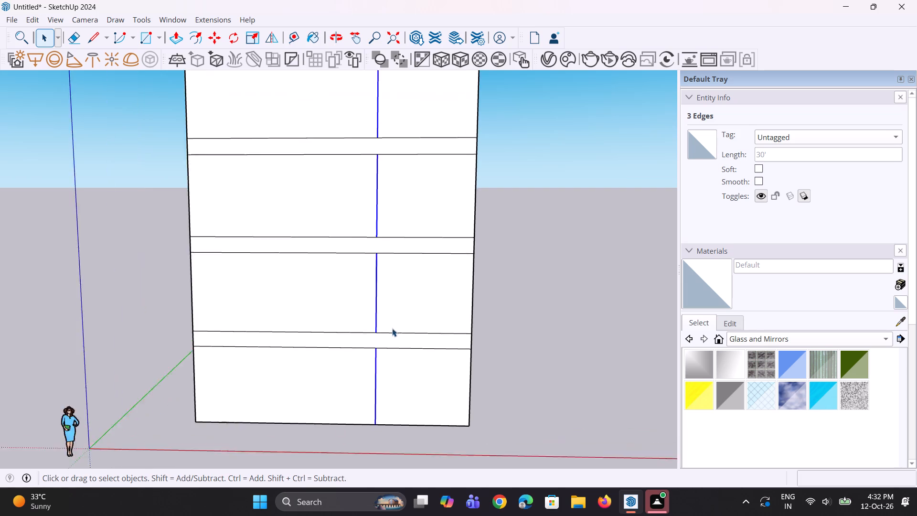
scroll(379, 341, "up", 2)
key("m")
scroll(372, 352, "up", 3)
left_click(372, 352)
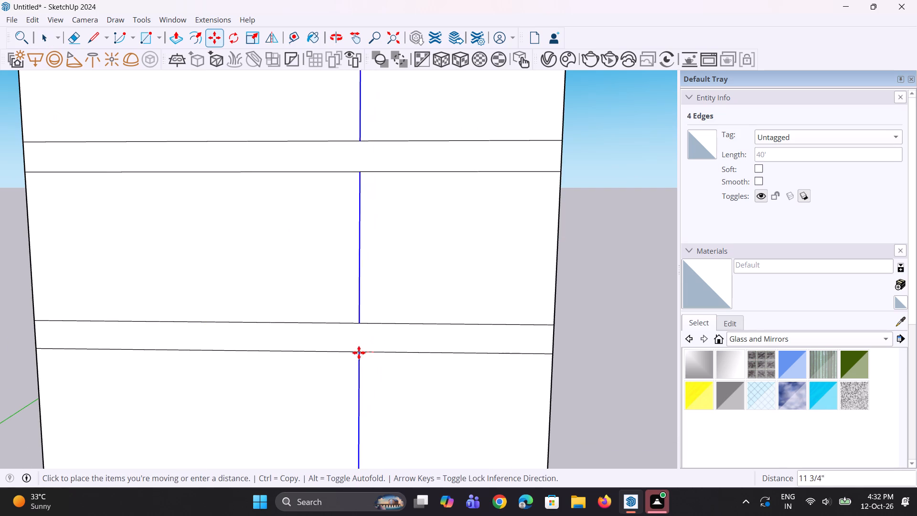
left_click(343, 351)
scroll(325, 301, "down", 6)
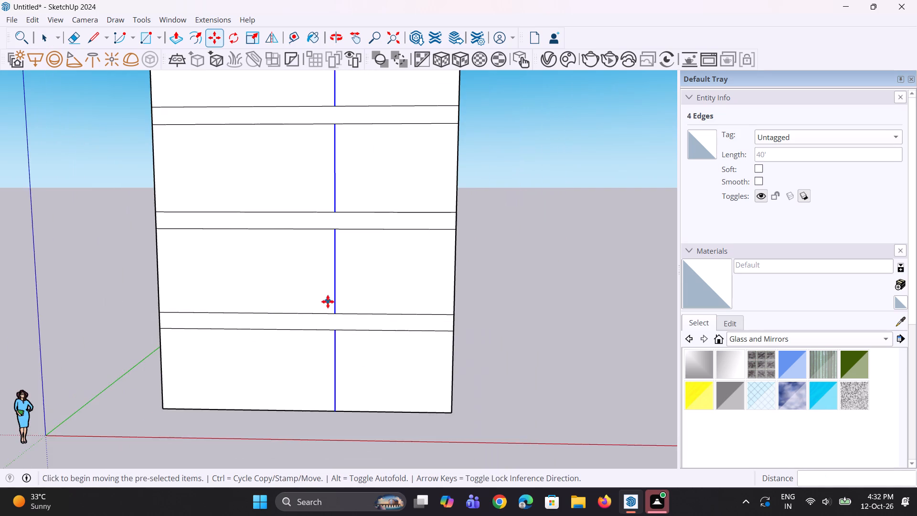
scroll(329, 304, "down", 4)
middle_click(333, 309)
scroll(334, 309, "up", 1)
key("space")
key("space")
left_click(503, 305)
Examine the proportions of the front facade's bays and the roof.
scroll(457, 285, "down", 4)
middle_click_drag(466, 286, 443, 278)
scroll(296, 173, "up", 3)
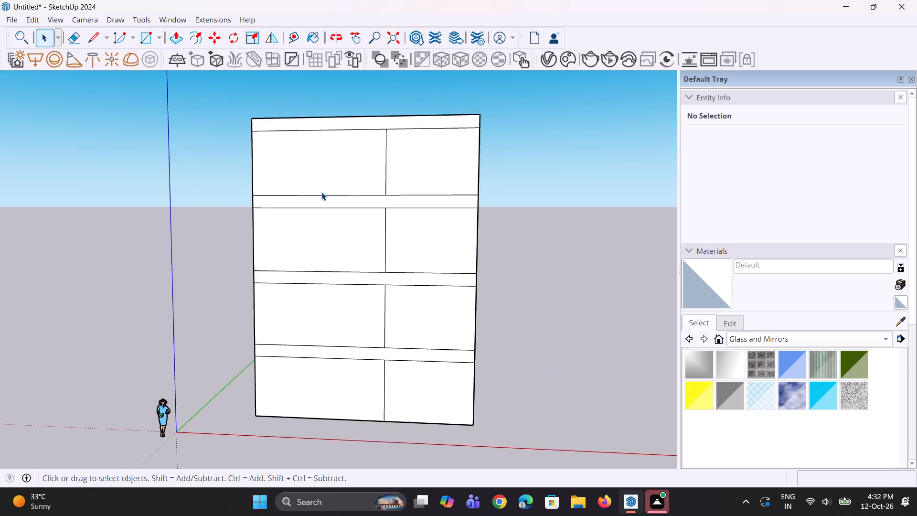
scroll(321, 192, "up", 1)
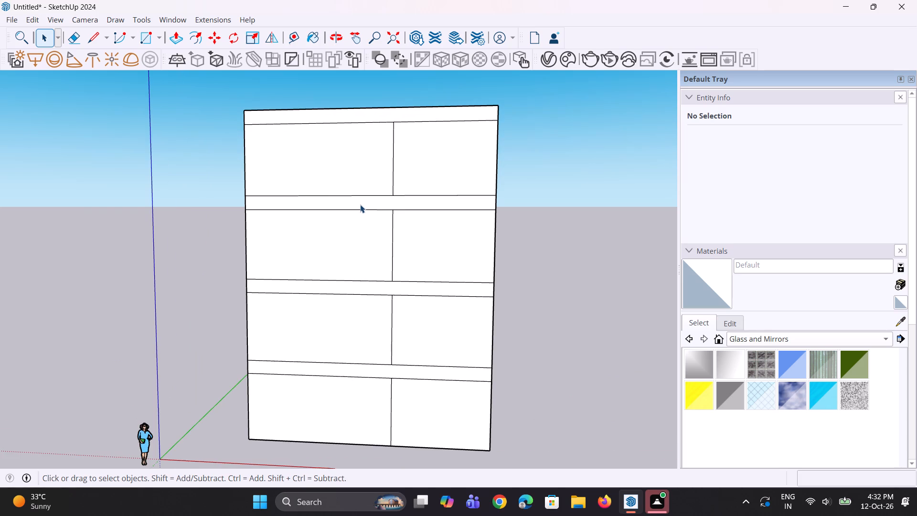
scroll(360, 204, "down", 2)
middle_click_drag(357, 204, 364, 204)
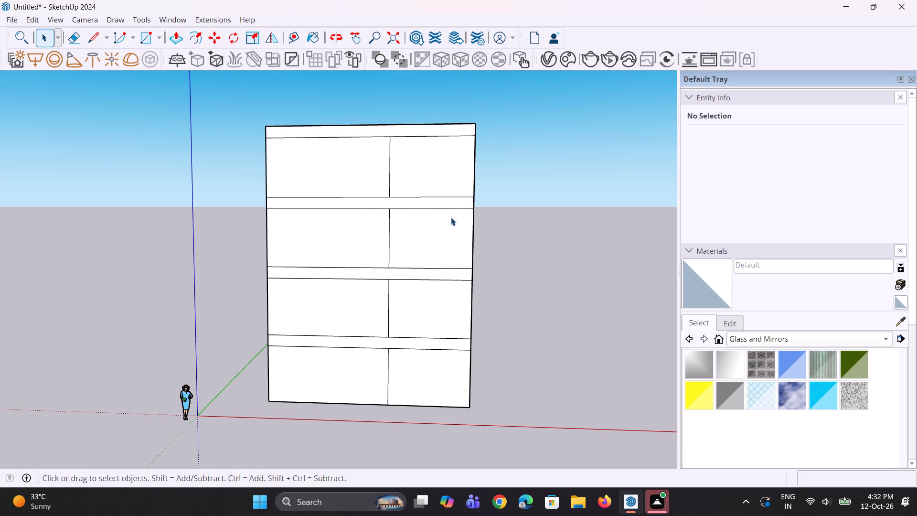
middle_click_drag(451, 217, 423, 267)
scroll(421, 267, "down", 2)
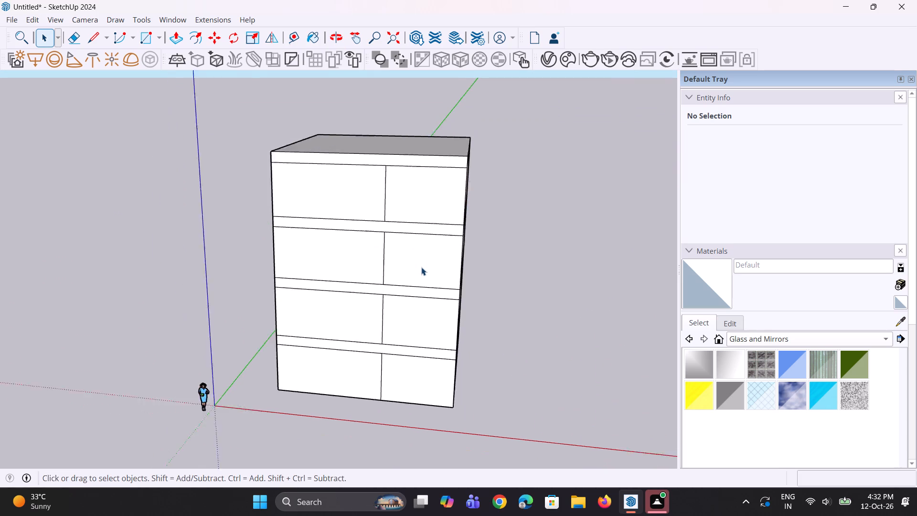
Copy the roof's front edge about 1' 9" inward along the roof's side edge.
scroll(421, 267, "down", 3)
middle_click_drag(439, 215, 357, 319)
scroll(386, 220, "up", 8)
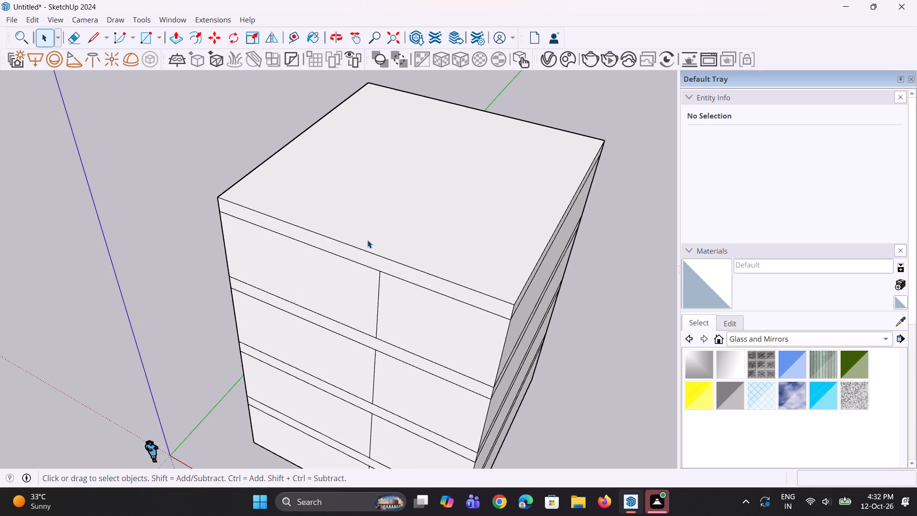
left_click(368, 250)
scroll(207, 160, "up", 1)
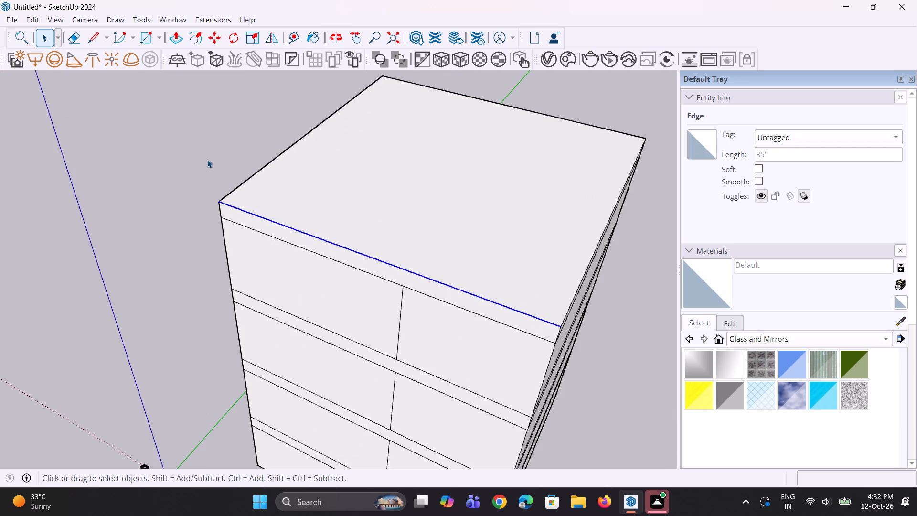
key("m")
left_click(219, 203)
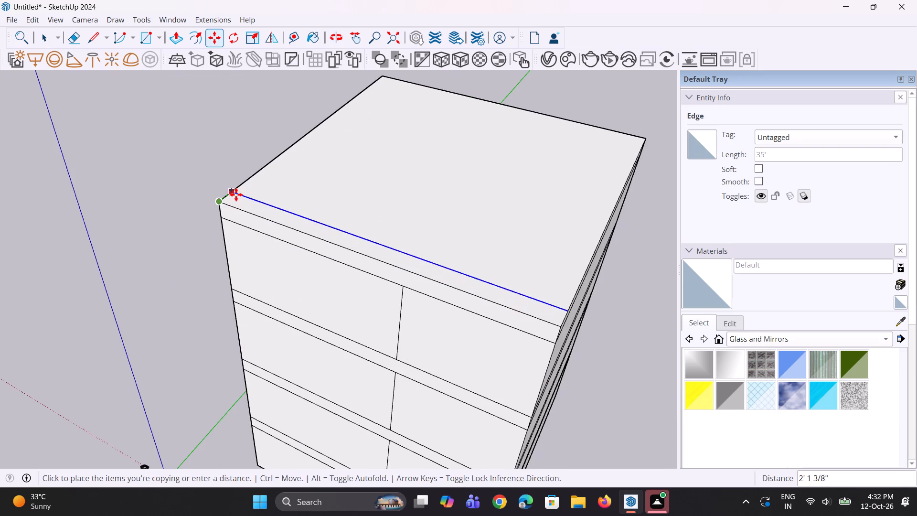
left_click(234, 198)
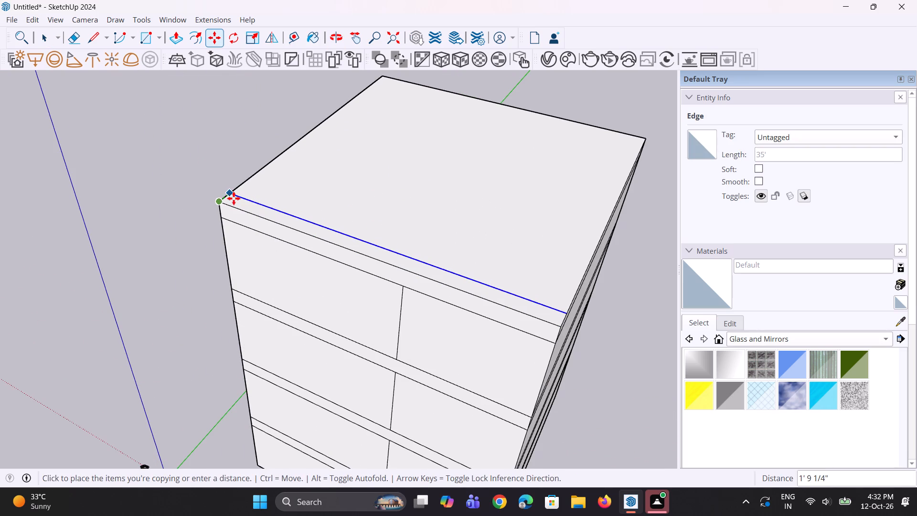
Draw a line across the narrow roof strip about 20' 11" from the left corner, near the facade's vertical division.
middle_click_drag(267, 232, 341, 245)
scroll(441, 263, "up", 3)
middle_click_drag(448, 260, 456, 271)
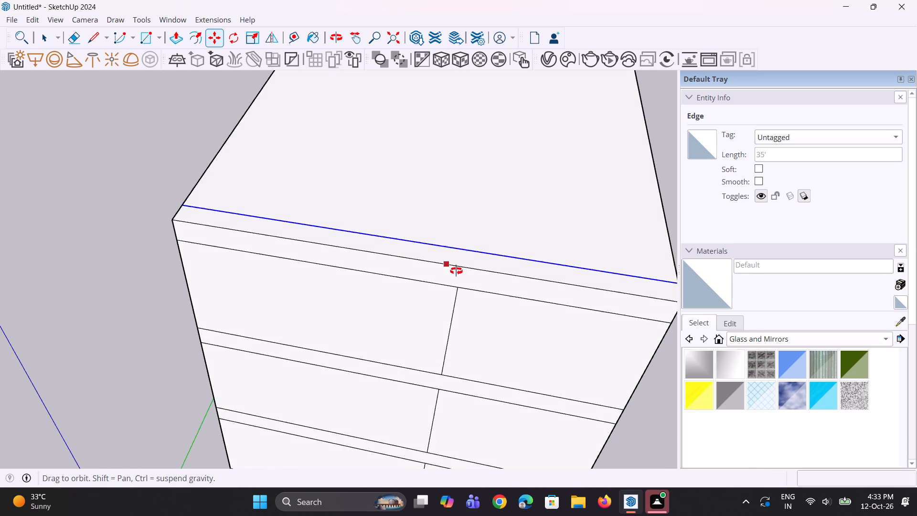
middle_click_drag(456, 271, 466, 279)
scroll(471, 283, "up", 2)
key("l")
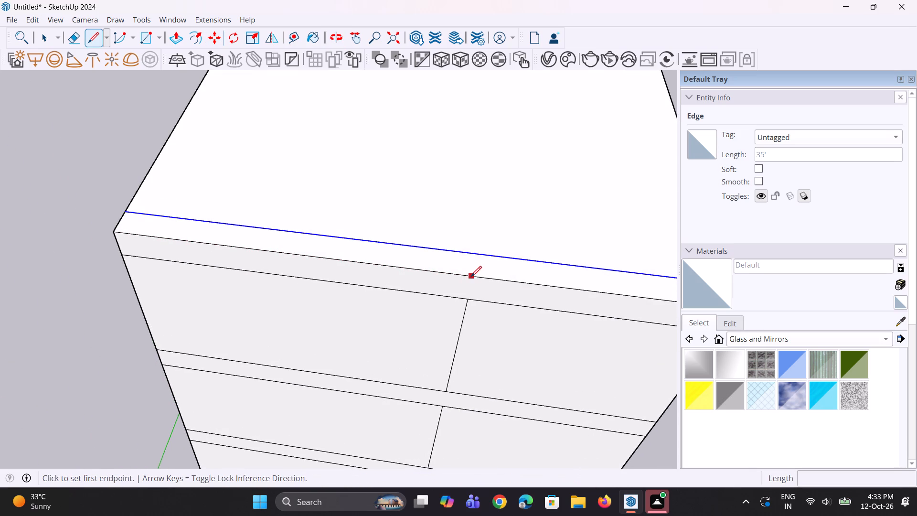
left_click(471, 277)
left_click(474, 255)
key("space")
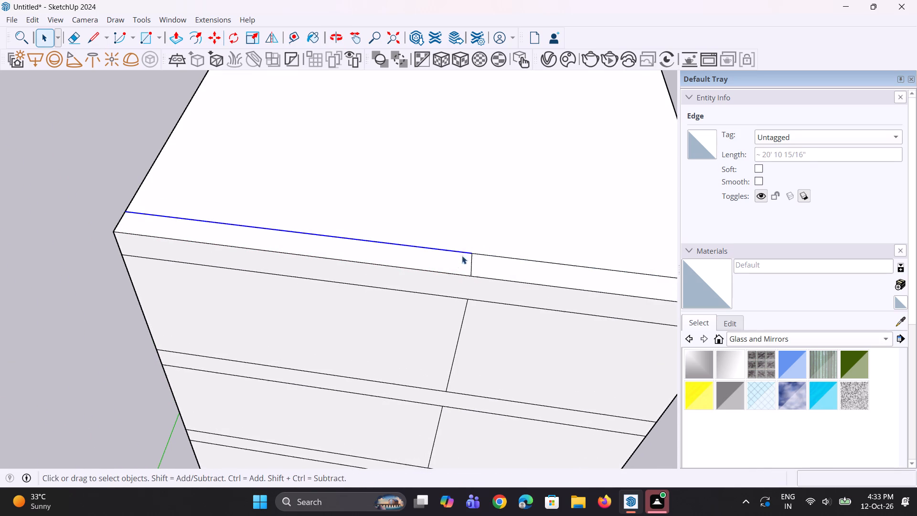
Push/Pull the left part of the front roof strip up about 3' 7" as a parapet.
key("p")
left_click(448, 256)
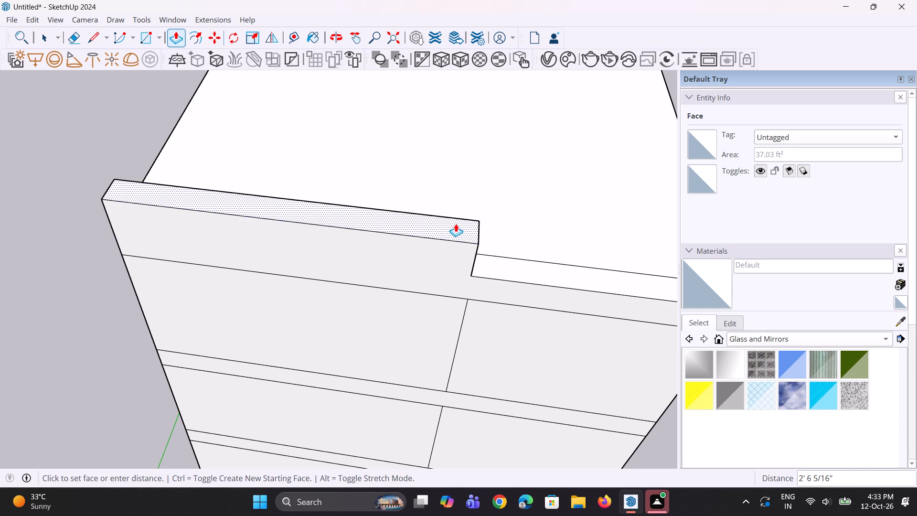
left_click(465, 211)
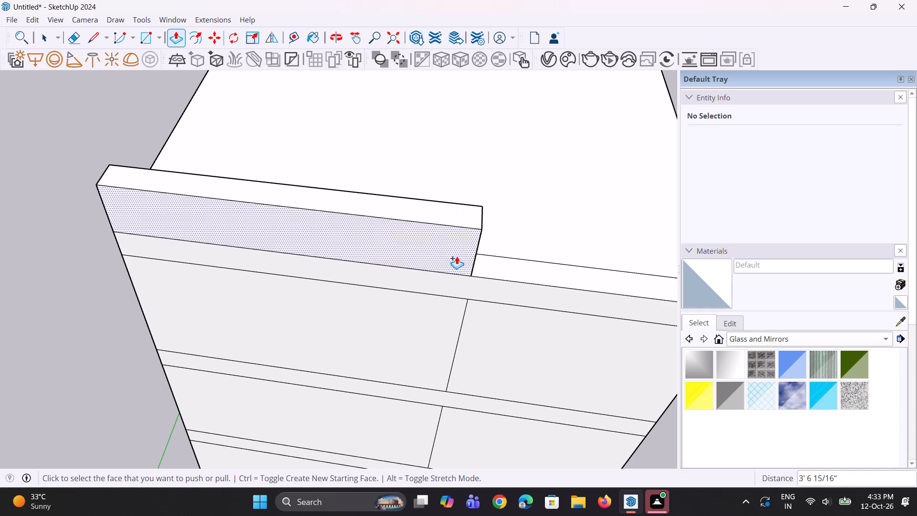
Copy the right-hand vertical edge of the third storey's front wall about 2' inward along the wall's lower edge.
middle_click_drag(457, 258, 449, 193)
scroll(449, 200, "down", 14)
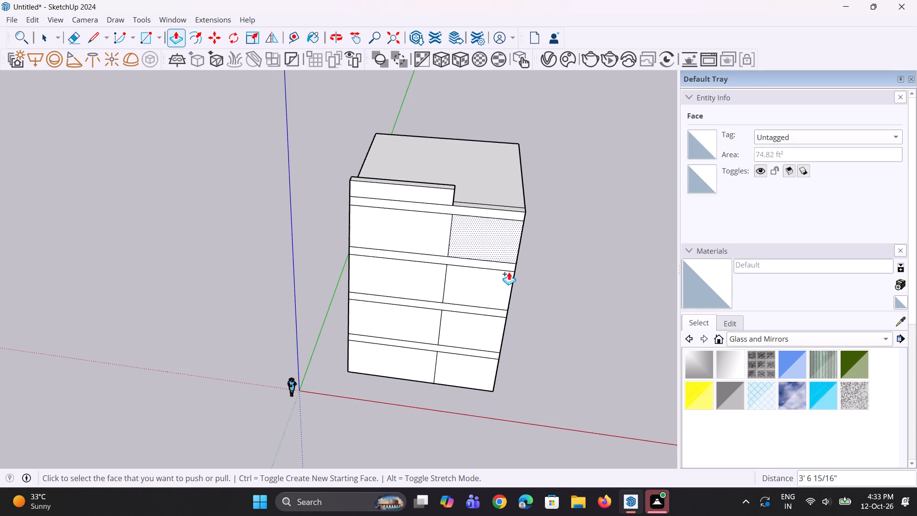
middle_click_drag(514, 315, 496, 270)
scroll(439, 201, "down", 4)
middle_click_drag(487, 277, 470, 272)
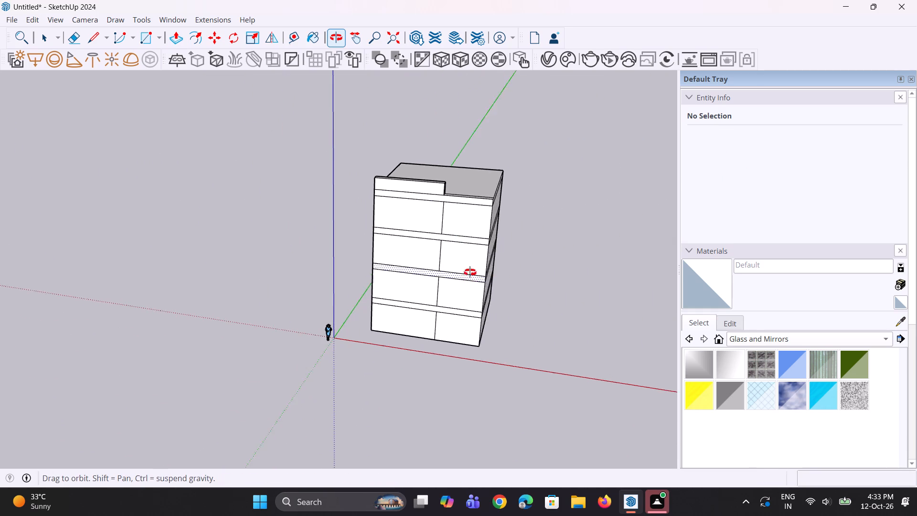
middle_click_drag(470, 272, 478, 255)
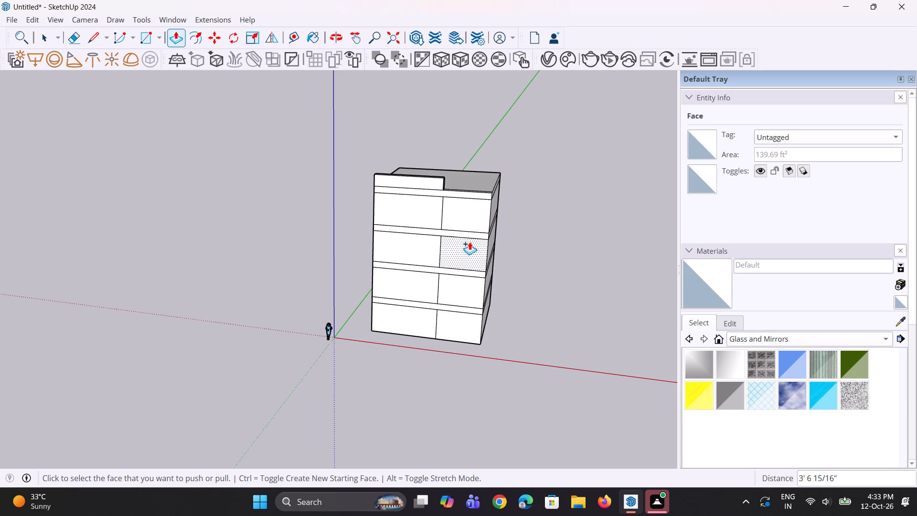
scroll(490, 242, "up", 8)
middle_click_drag(482, 268, 507, 251)
scroll(485, 268, "up", 1)
key("space")
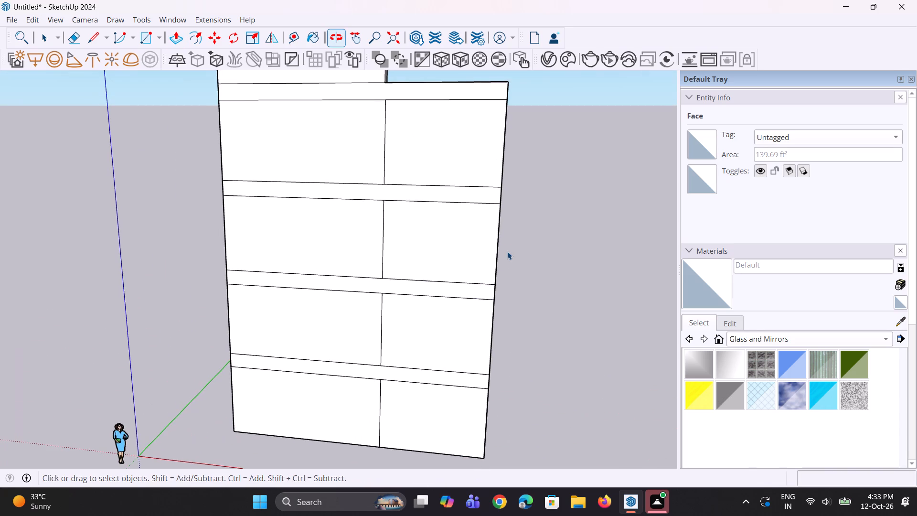
key("space")
left_click(496, 252)
scroll(493, 281, "up", 3)
key("m")
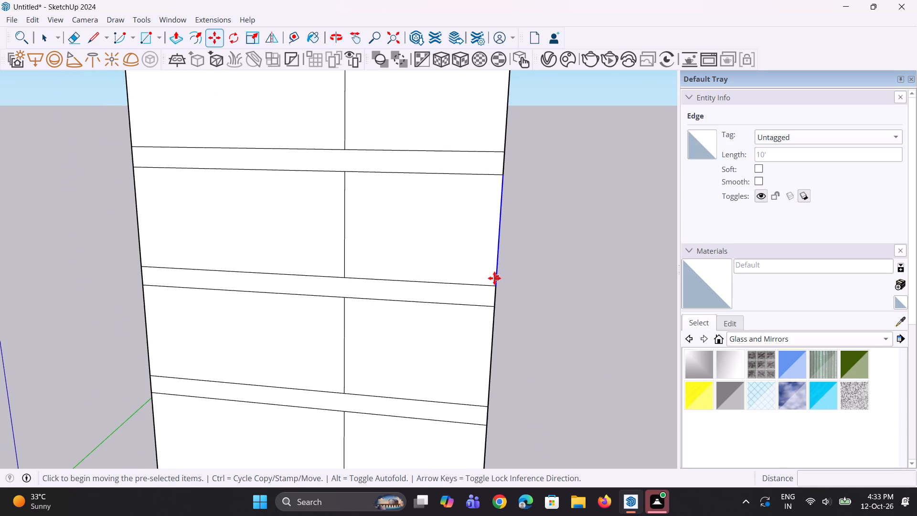
left_click(493, 286)
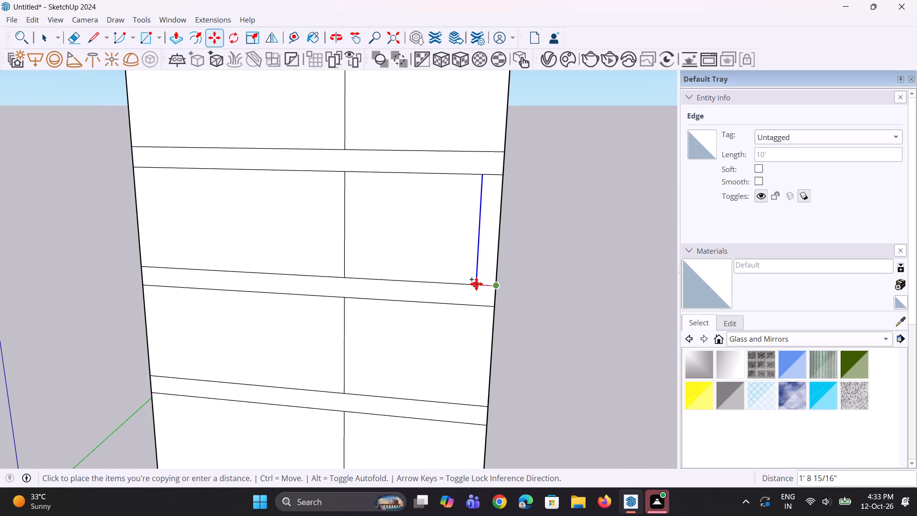
left_click(471, 283)
Copy the second storey's vertical dividing edge about 2' 2" toward the right-hand corner of the front wall.
middle_click_drag(480, 290, 490, 286)
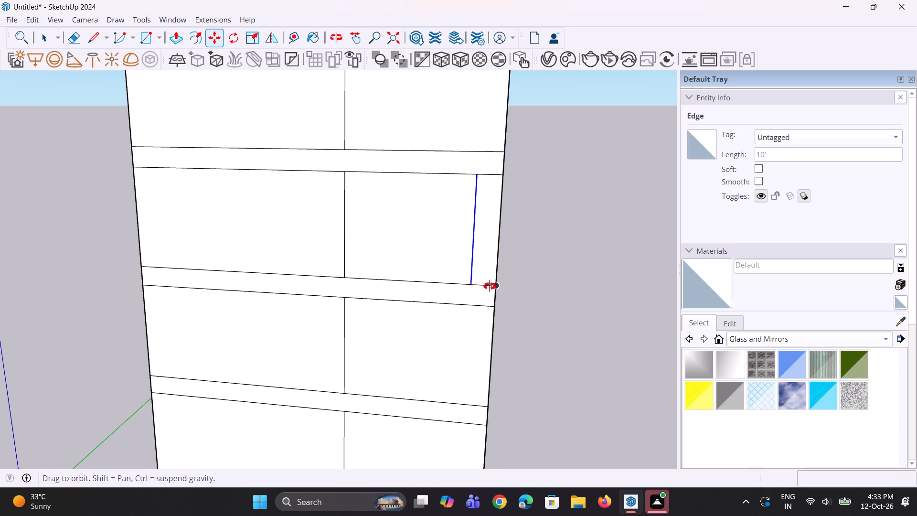
middle_click_drag(490, 286, 496, 276)
scroll(445, 252, "down", 4)
middle_click_drag(446, 327, 447, 305)
key("space")
key("space")
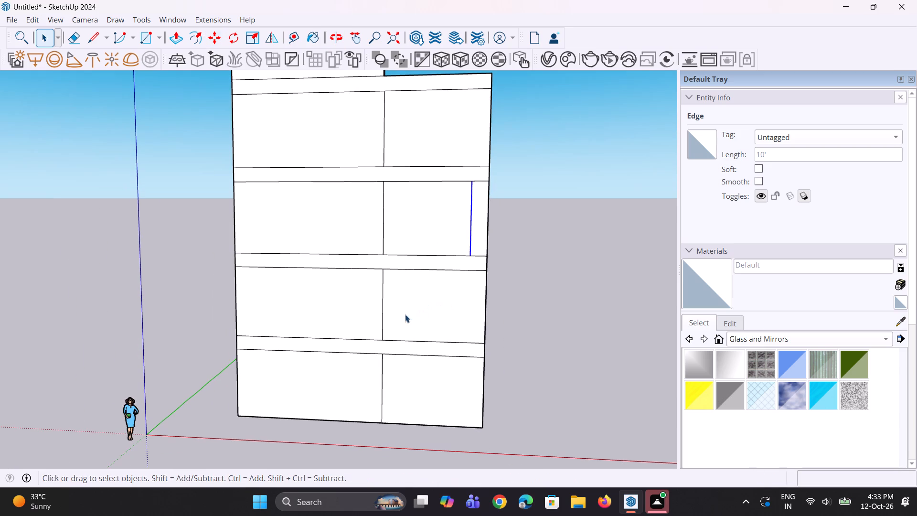
left_click(382, 295)
scroll(375, 354, "up", 1)
key("m")
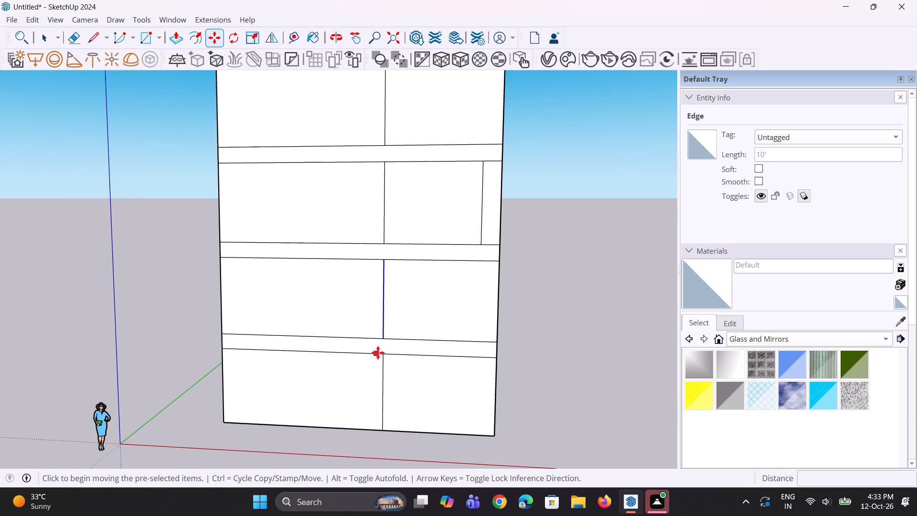
left_click(384, 340)
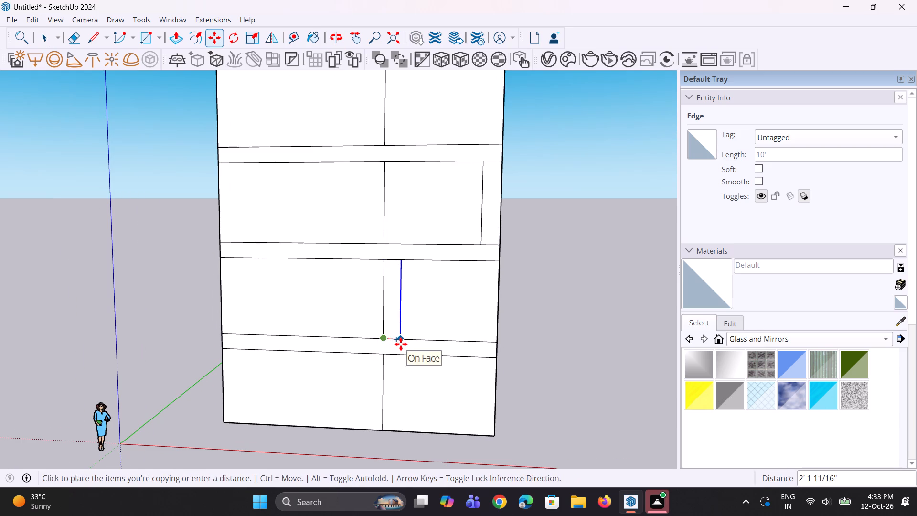
left_click(400, 344)
scroll(374, 306, "down", 5)
middle_click_drag(388, 351, 395, 353)
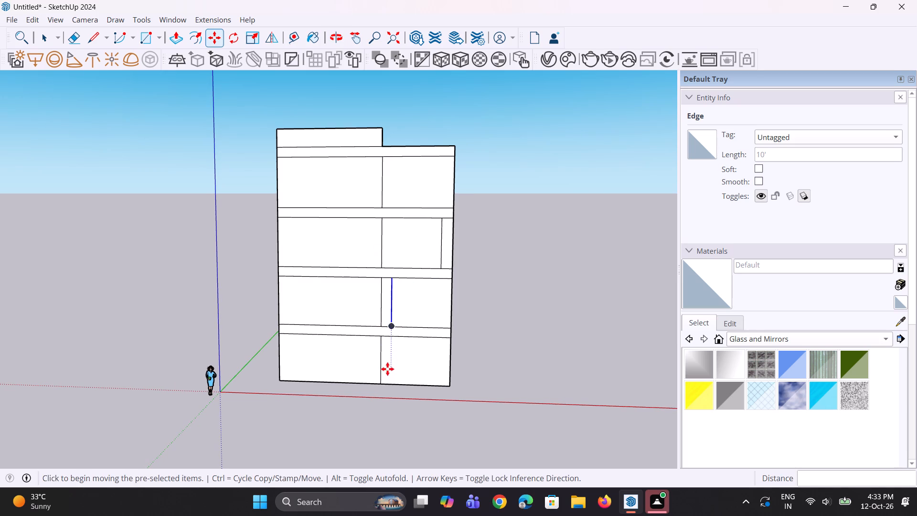
key("space")
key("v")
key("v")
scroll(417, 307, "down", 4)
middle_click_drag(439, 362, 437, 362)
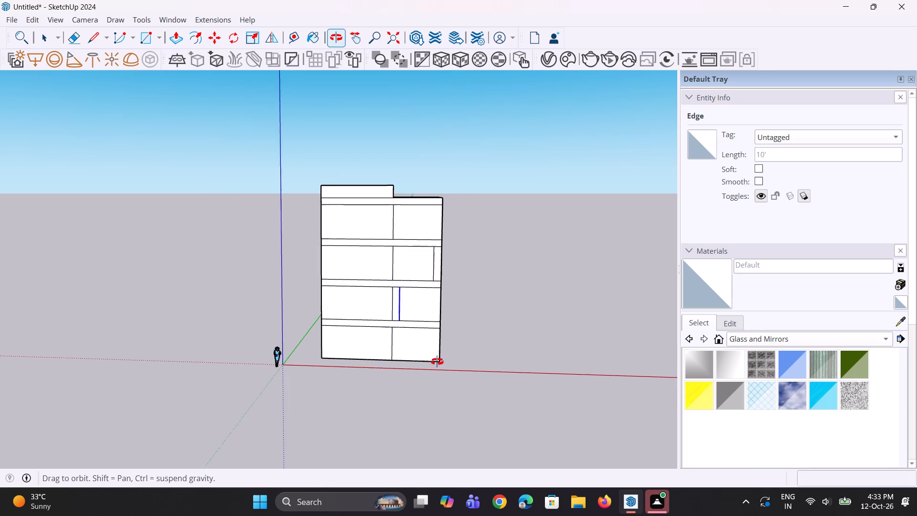
Undo the last copy of the second storey's vertical dividing edge and clear the tool.
middle_click_drag(437, 362, 430, 357)
scroll(406, 334, "up", 6)
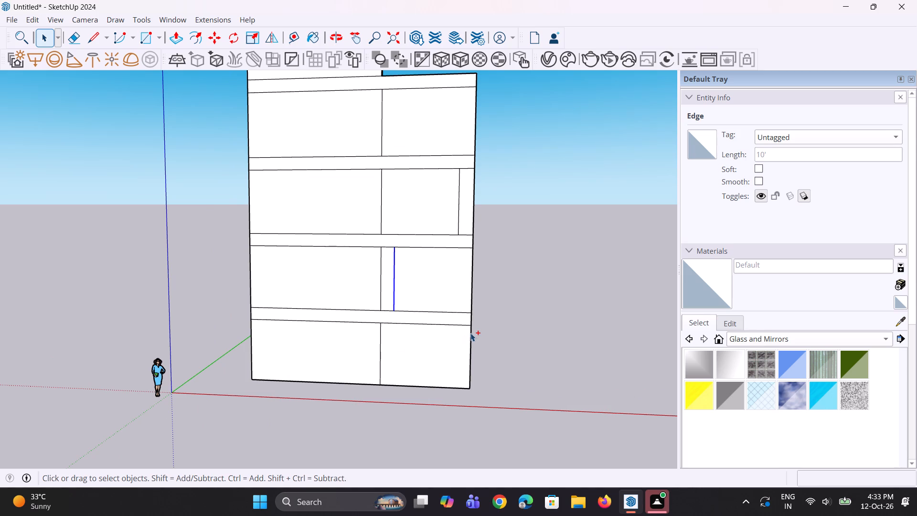
key("ctrl+z")
key("space")
key("space")
key("space")
scroll(409, 313, "down", 2)
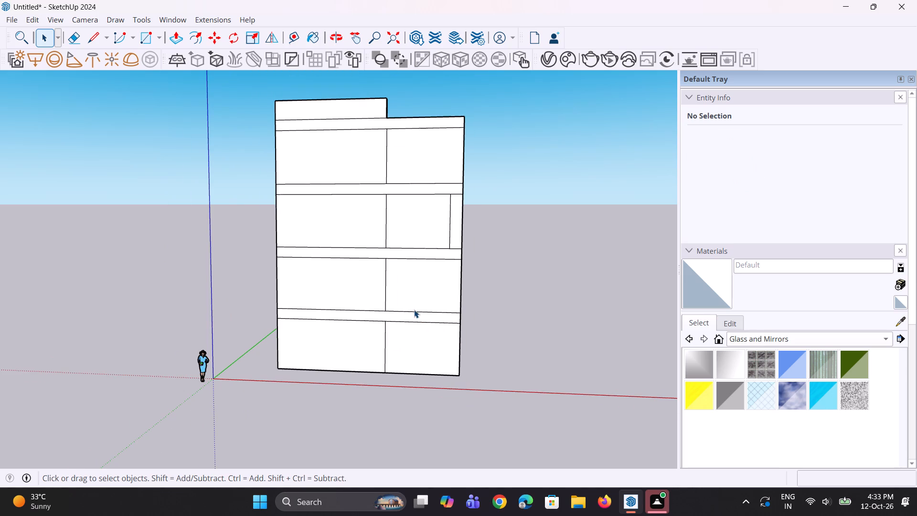
middle_click(407, 312)
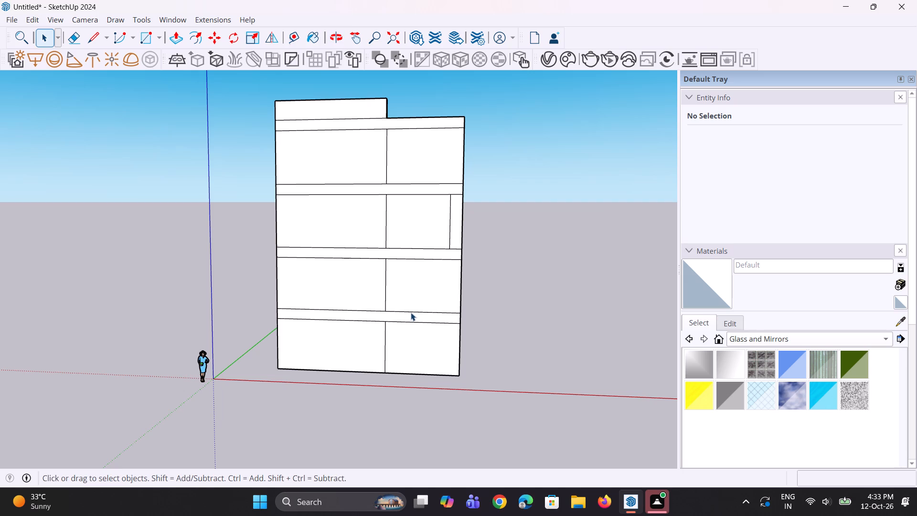
Copy the second storey's vertical dividing edge a short distance along the front wall's lower edge toward the right-hand corner.
scroll(390, 288, "up", 2)
left_click(386, 283)
scroll(386, 305, "up", 1)
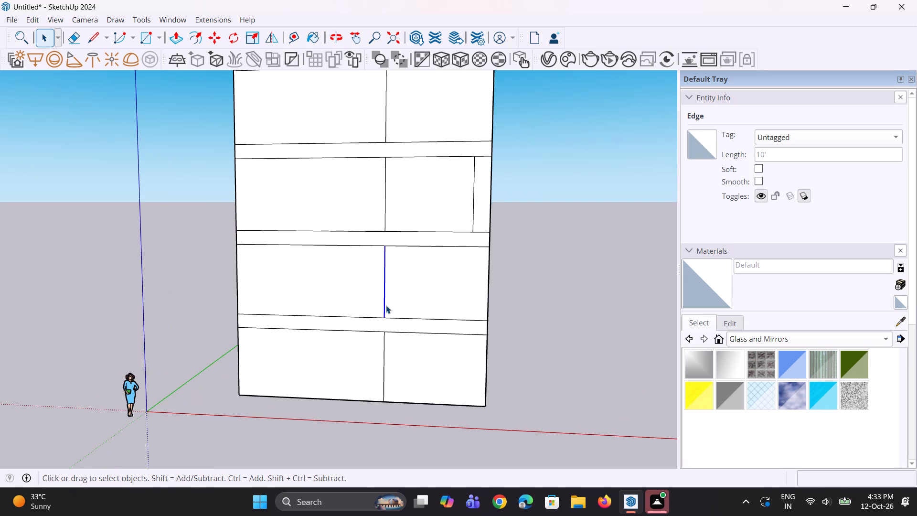
key("m")
left_click(383, 320)
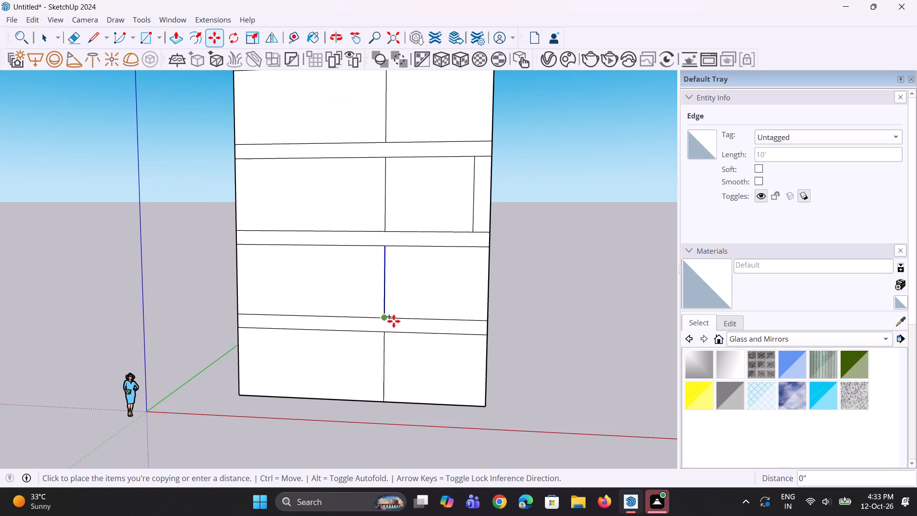
left_click(398, 323)
scroll(431, 316, "down", 1)
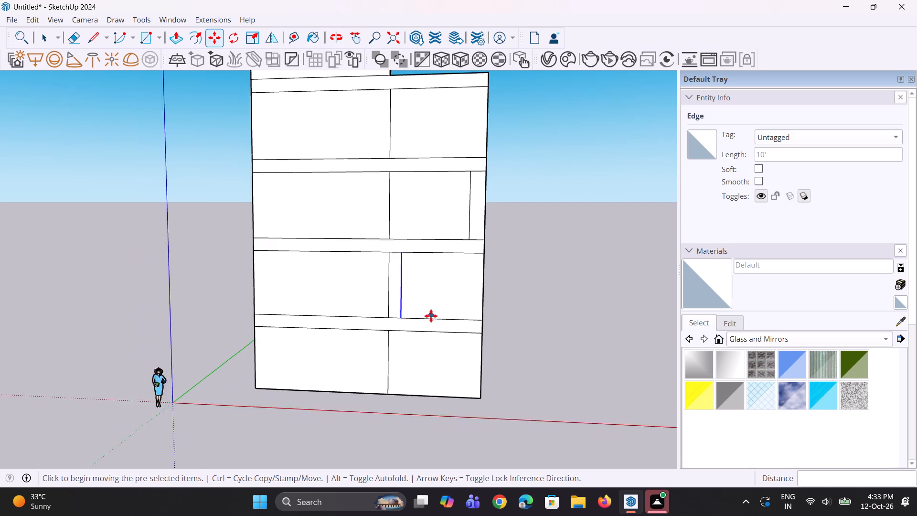
scroll(431, 316, "down", 1)
middle_click_drag(453, 318, 443, 316)
key("space")
key("space")
key("space")
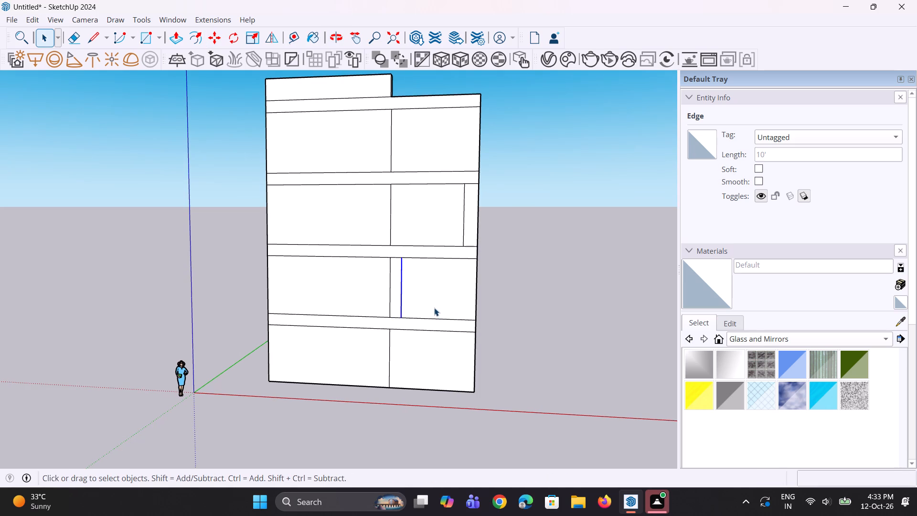
scroll(436, 300, "down", 2)
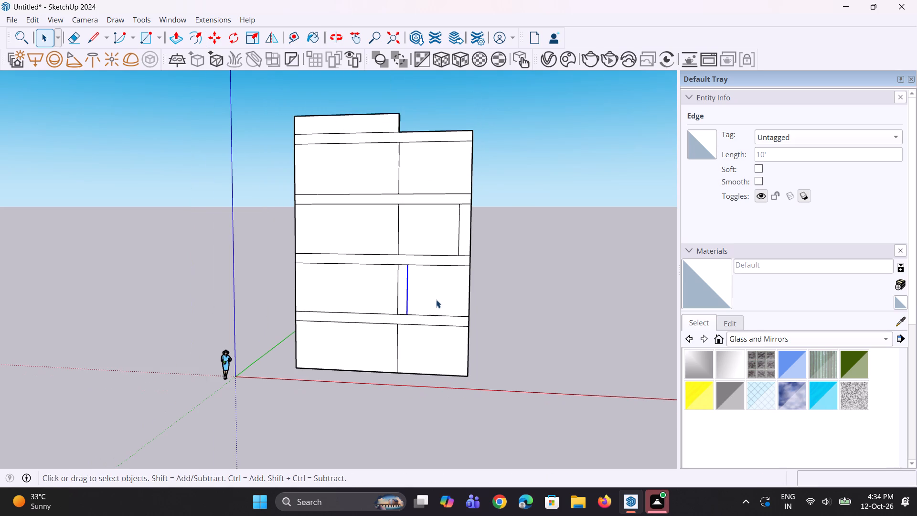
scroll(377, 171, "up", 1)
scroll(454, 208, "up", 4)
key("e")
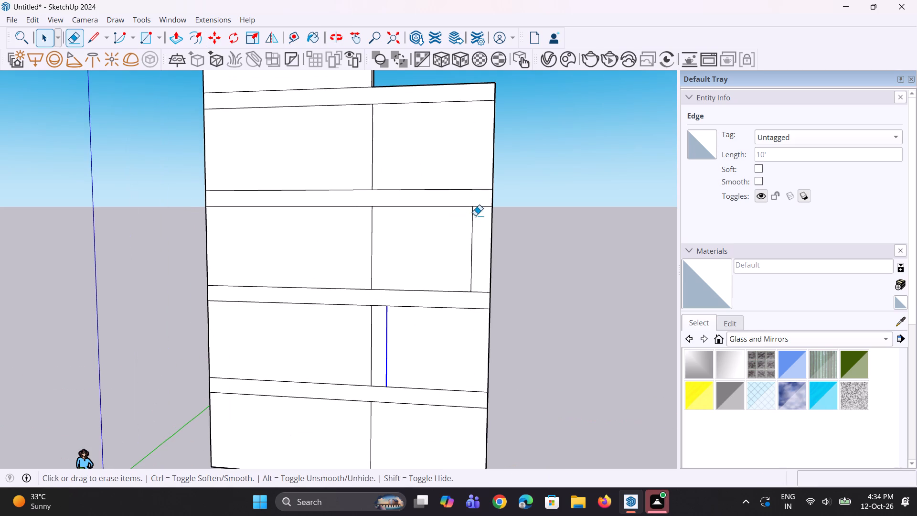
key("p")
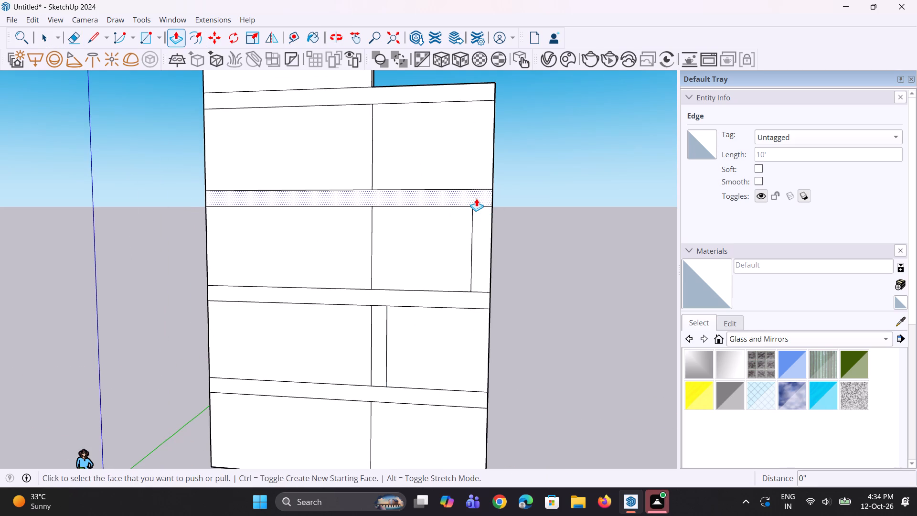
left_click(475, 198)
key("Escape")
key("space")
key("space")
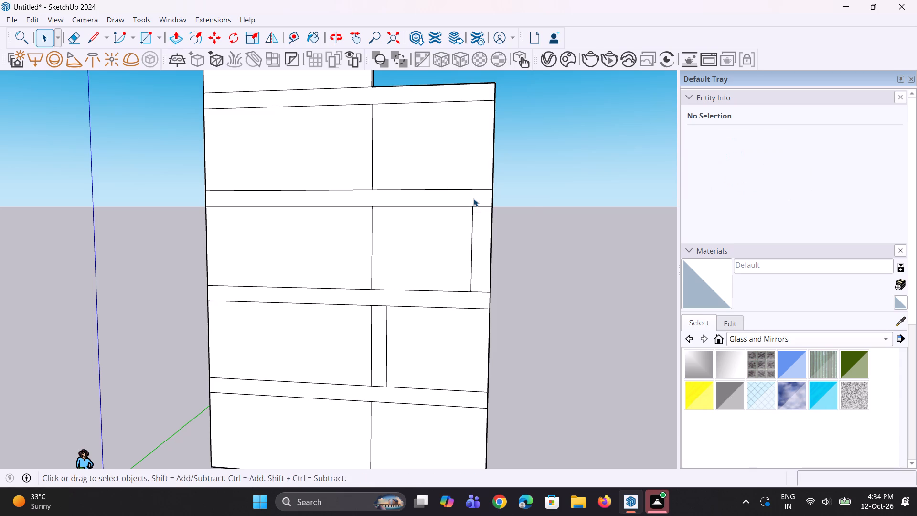
Draw a vertical line about 1' 11 1/2" across the slab band between the third and fourth storeys, joining the dividing edges.
type("l")
scroll(382, 187, "up", 4)
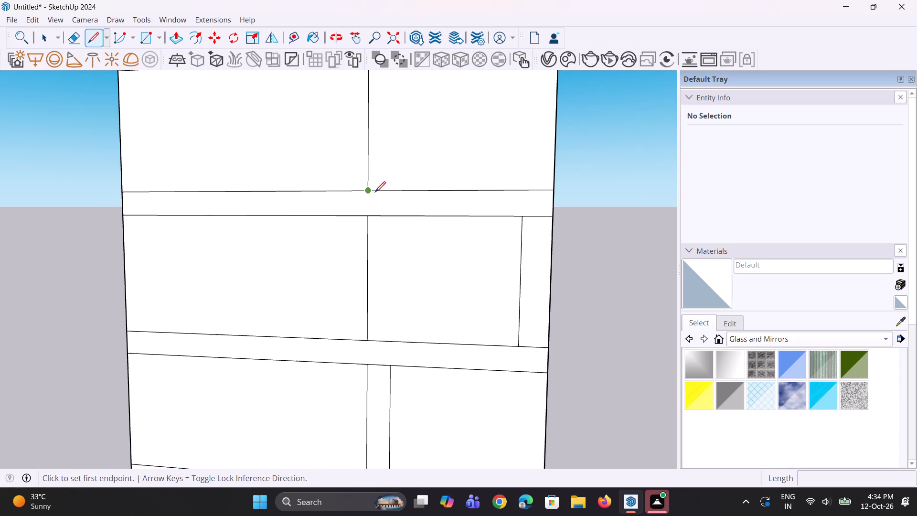
left_click(370, 190)
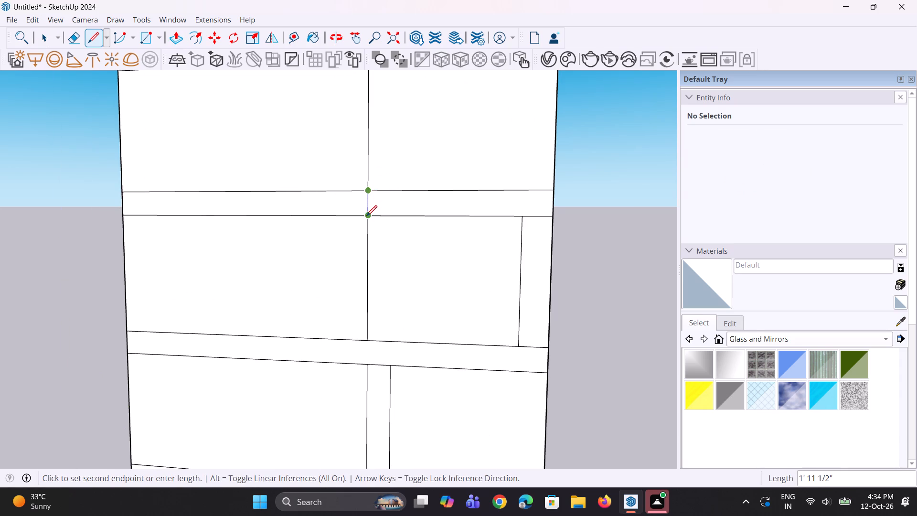
left_click(366, 216)
scroll(366, 216, "down", 7)
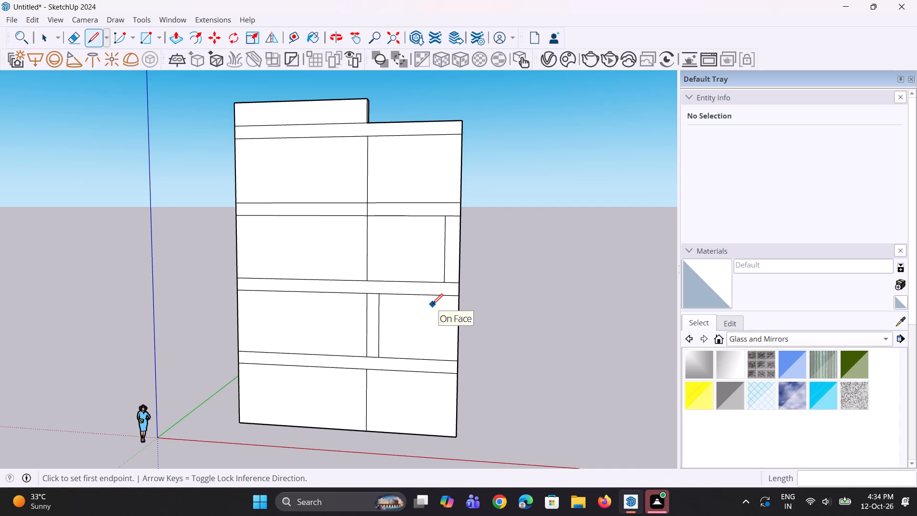
Draw a vertical line about 1' 11 1/2" across the slab band between the second and third storeys, joining the dividing edges.
scroll(407, 322, "up", 3)
scroll(358, 272, "up", 3)
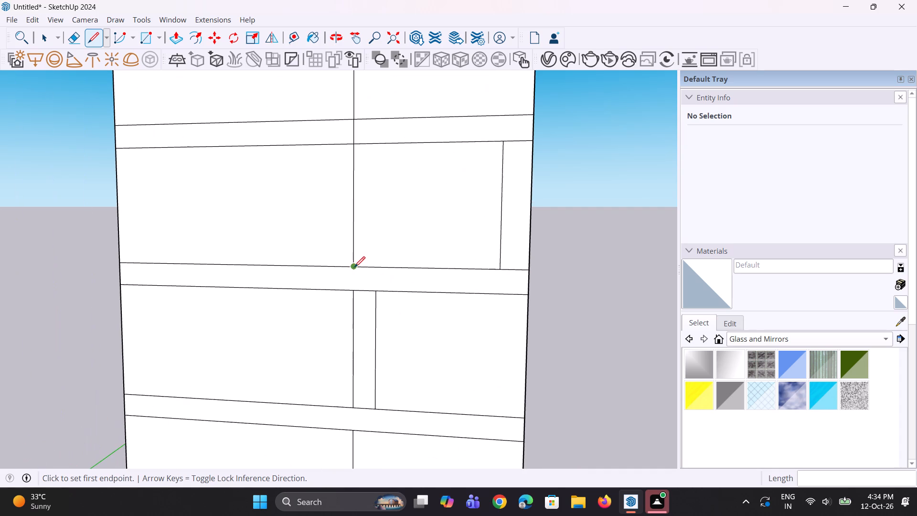
left_click(357, 267)
left_click(351, 292)
key("space")
scroll(367, 275, "down", 3)
Draw a vertical line across the slab band between the first and second storeys, joining the dividing edges.
scroll(340, 404, "up", 6)
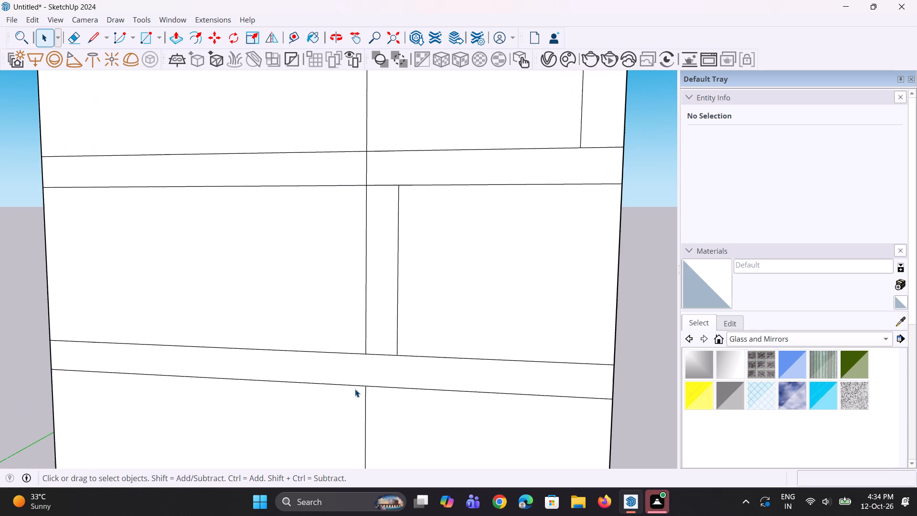
key("l")
left_click(366, 355)
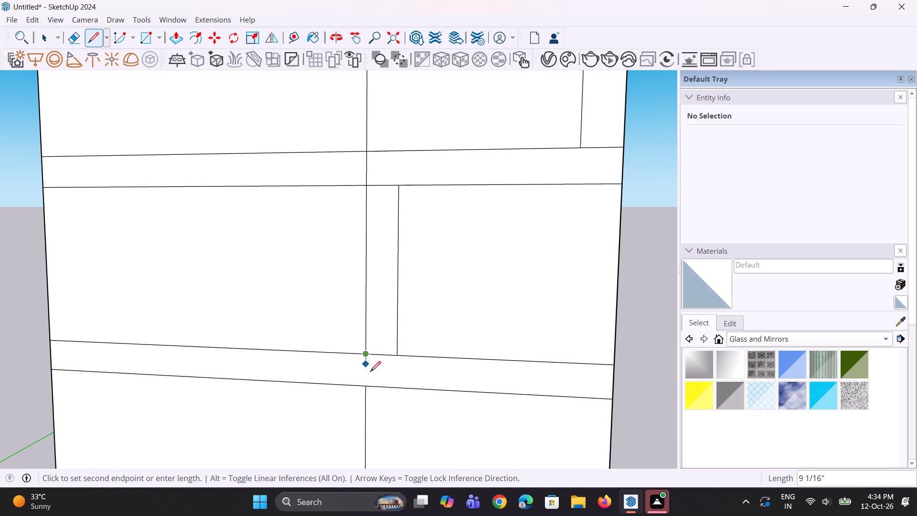
left_click(370, 386)
scroll(359, 375, "down", 8)
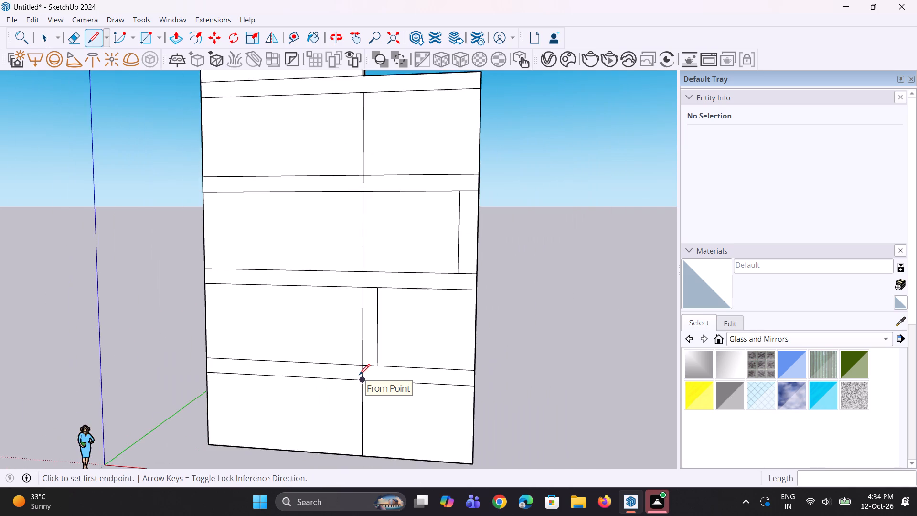
scroll(359, 375, "down", 5)
middle_click_drag(380, 377, 386, 379)
key("space")
key("space")
Push/Pull the right-hand part of the slab band above the third storey outward about 1' 11 9/16".
scroll(283, 44, "up", 1)
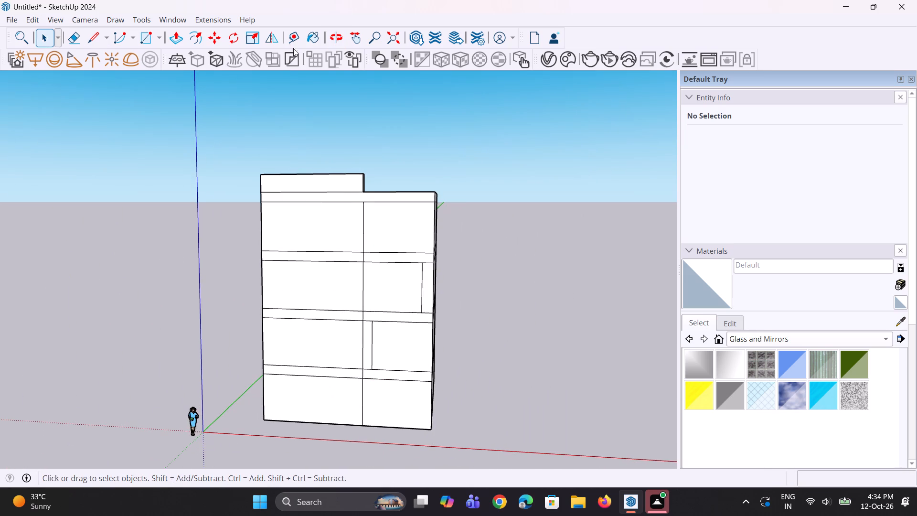
scroll(293, 48, "up", 1)
scroll(412, 274, "up", 2)
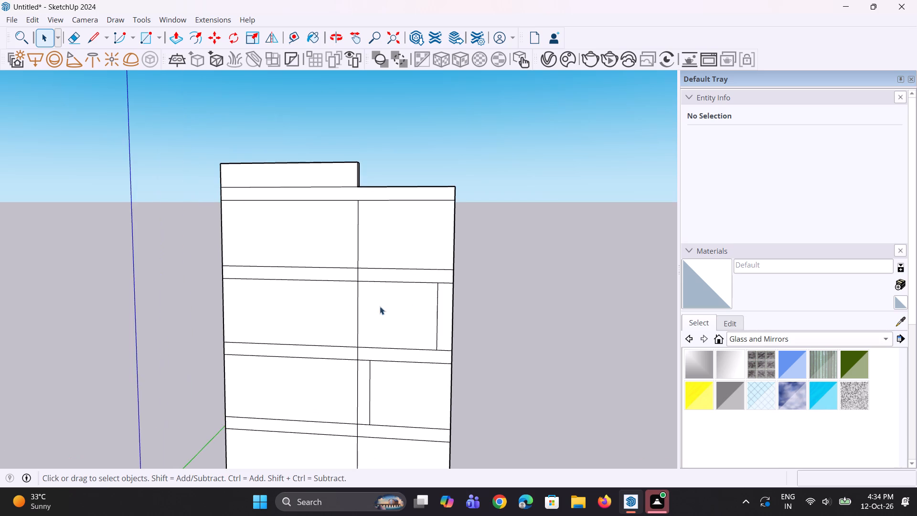
middle_click_drag(357, 301, 299, 300)
key("p")
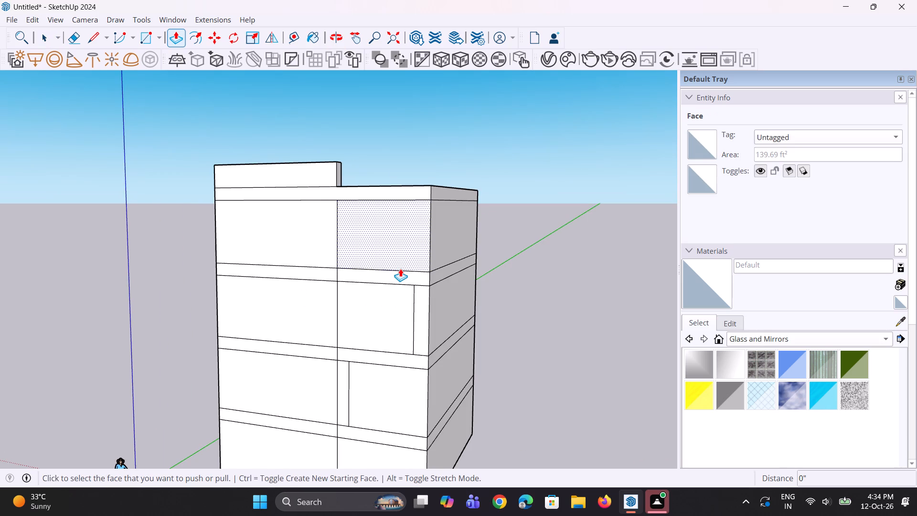
left_click(400, 269)
key("Escape")
left_click(392, 273)
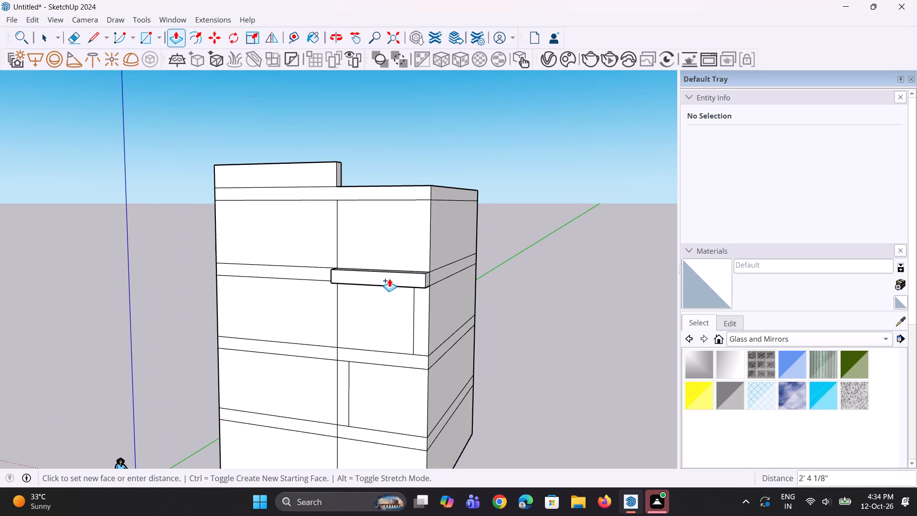
left_click(389, 279)
Repeat the same Push/Pull on the third and second storeys' narrow vertical strips and the right-hand parts of the slab bands below them.
middle_click_drag(422, 281, 416, 305)
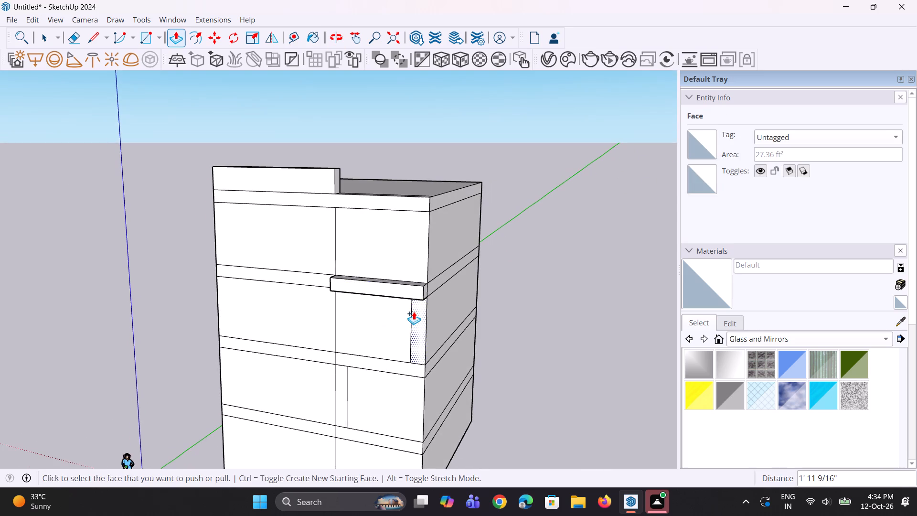
double_click(414, 312)
middle_click_drag(413, 259, 458, 205)
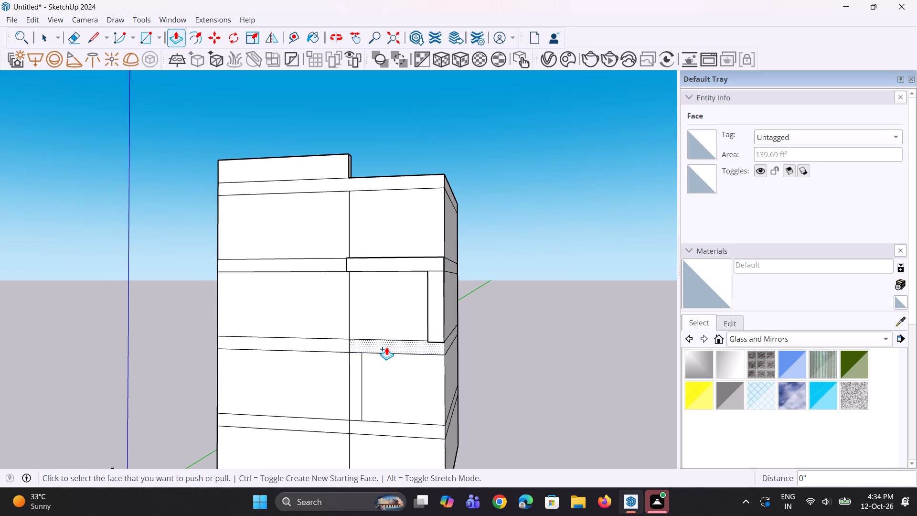
double_click(386, 347)
scroll(405, 255, "down", 4)
scroll(369, 356, "up", 2)
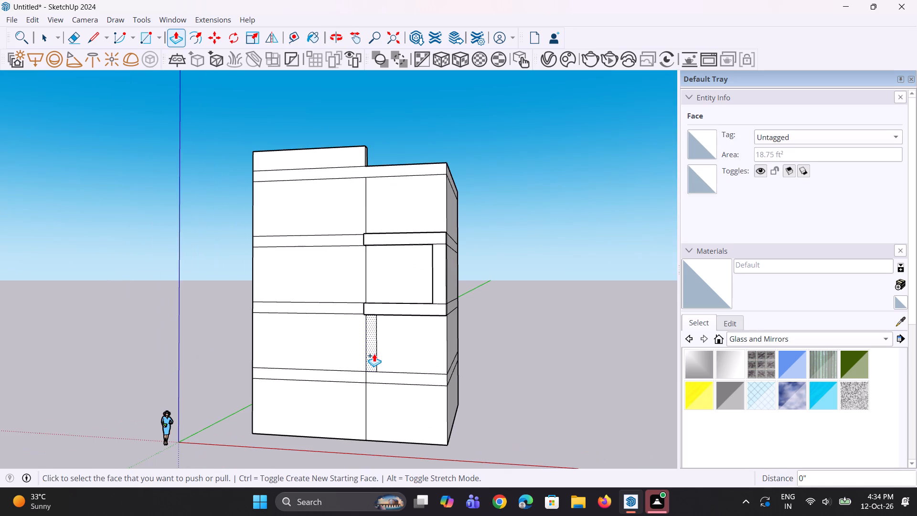
double_click(374, 354)
double_click(392, 378)
double_click(393, 378)
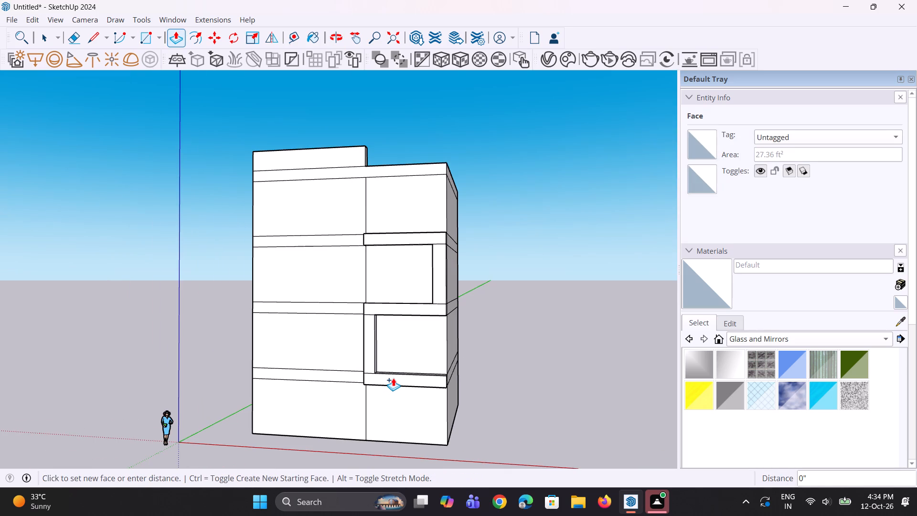
Erase the seam lines joining the third storey's projecting vertical strip to the slab bands below and above it.
middle_click_drag(417, 379, 386, 383)
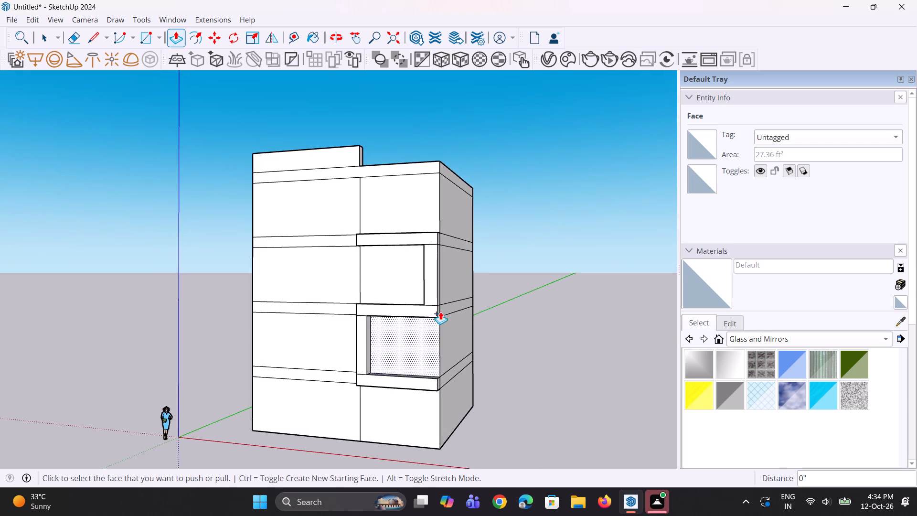
scroll(440, 298, "up", 8)
middle_click_drag(411, 320, 457, 320)
scroll(441, 320, "up", 1)
key("e")
scroll(475, 347, "up", 2)
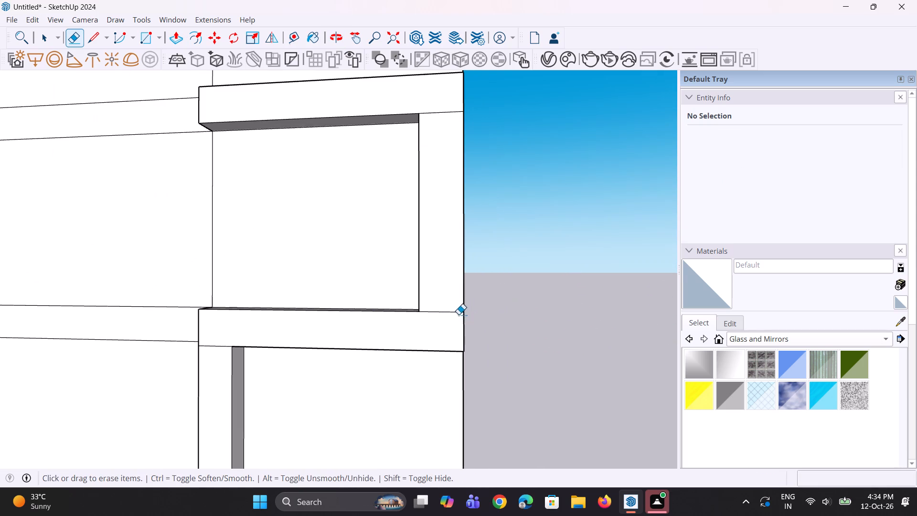
left_click(444, 312)
scroll(444, 312, "down", 3)
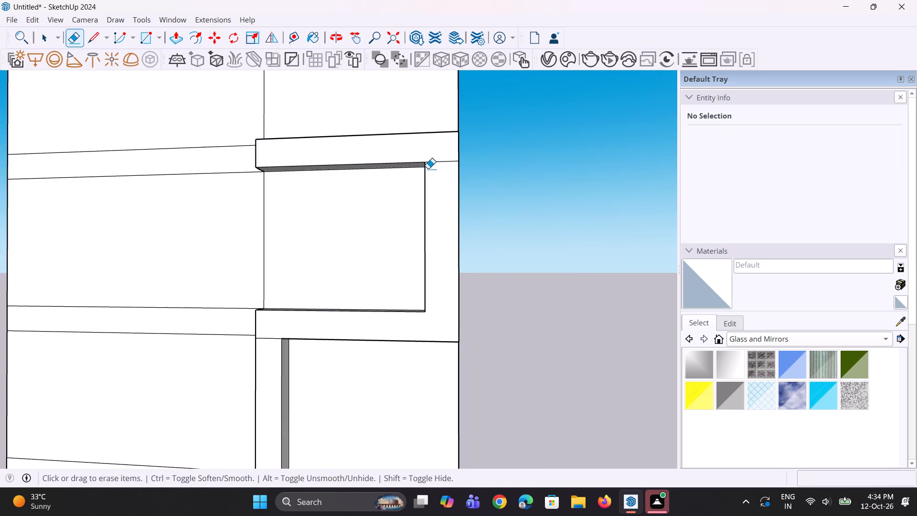
scroll(428, 160, "up", 2)
left_click(440, 165)
left_click(441, 165)
left_click(447, 163)
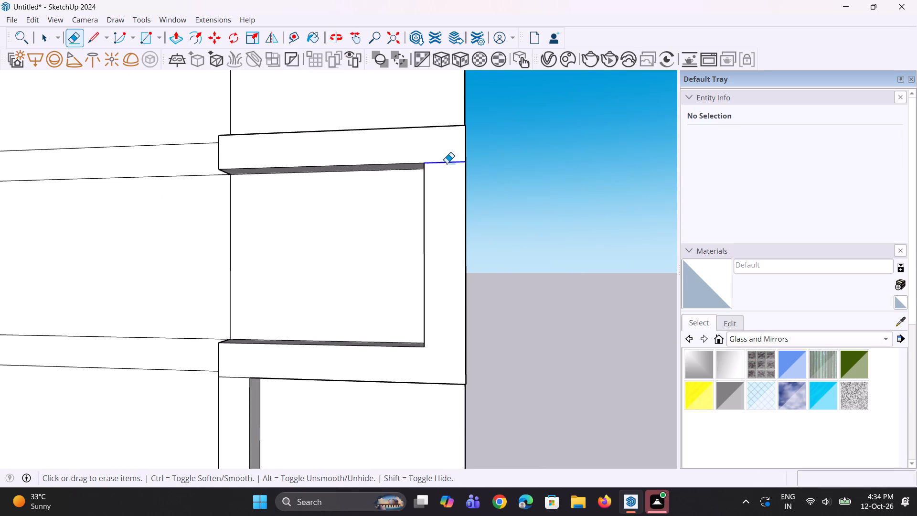
Erase the seam lines at the top and bottom of the second storey's projecting vertical strip.
scroll(447, 163, "down", 4)
scroll(303, 330, "up", 6)
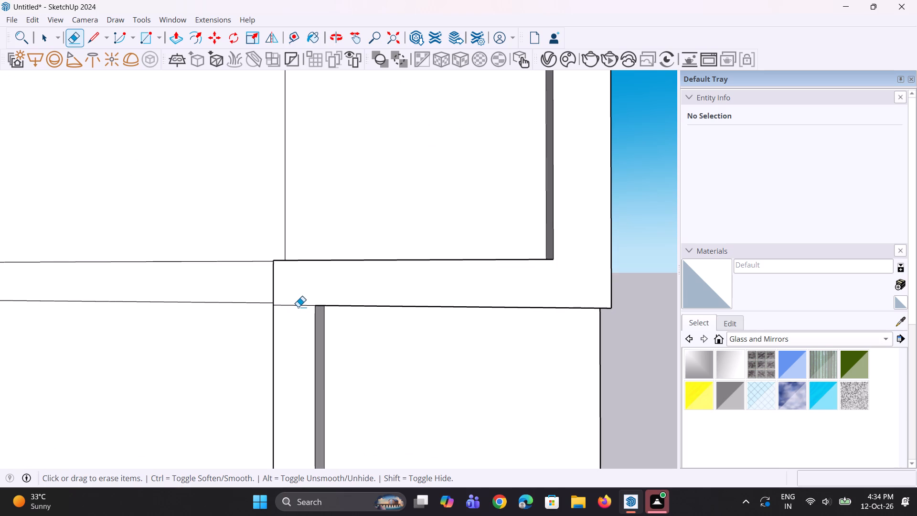
left_click(298, 307)
scroll(307, 285, "down", 5)
scroll(301, 455, "up", 4)
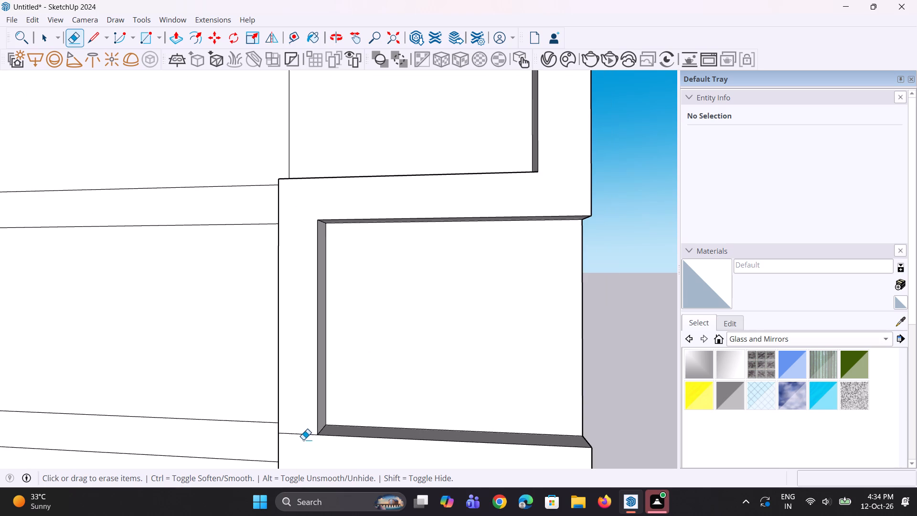
left_click(305, 433)
scroll(320, 381, "down", 6)
Push/Pull the inner side face of the second storey's projecting vertical strip outward about 3 3/16".
middle_click_drag(324, 368, 365, 362)
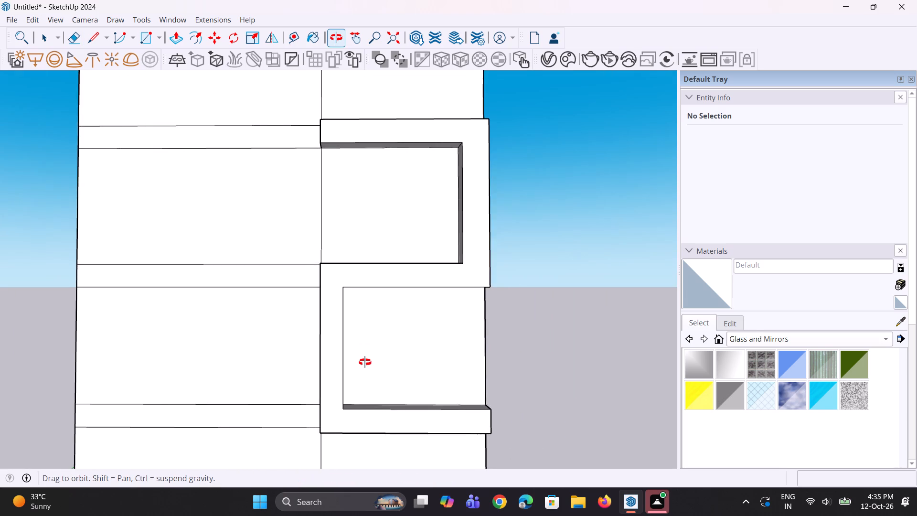
middle_click_drag(365, 362, 271, 360)
scroll(314, 358, "up", 3)
key("p")
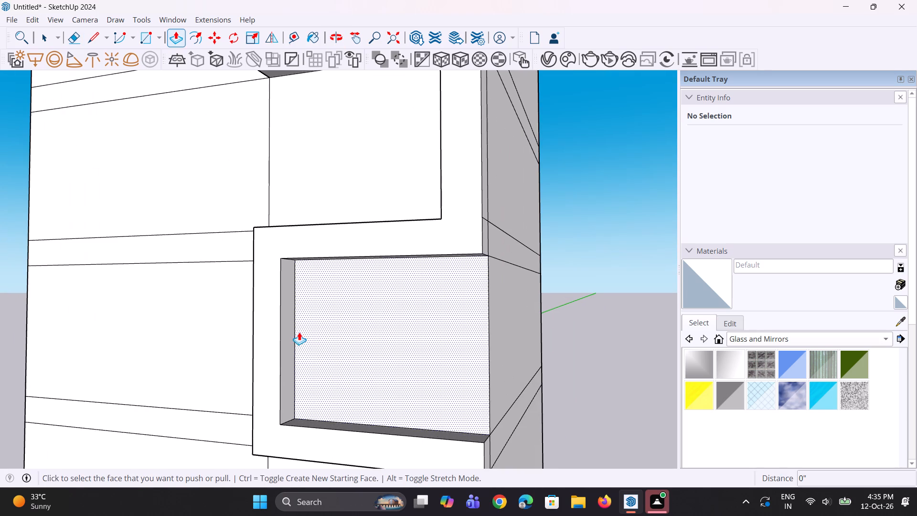
left_click(289, 329)
left_click(293, 330)
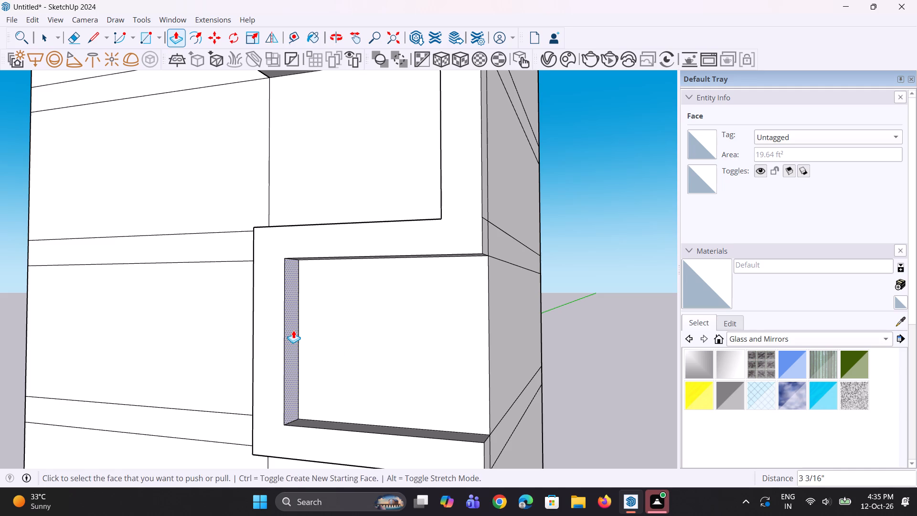
Examine the whole front facade with its projecting S-shaped frame.
middle_click_drag(295, 331, 386, 363)
scroll(406, 363, "down", 10)
scroll(374, 327, "up", 1)
middle_click(374, 327)
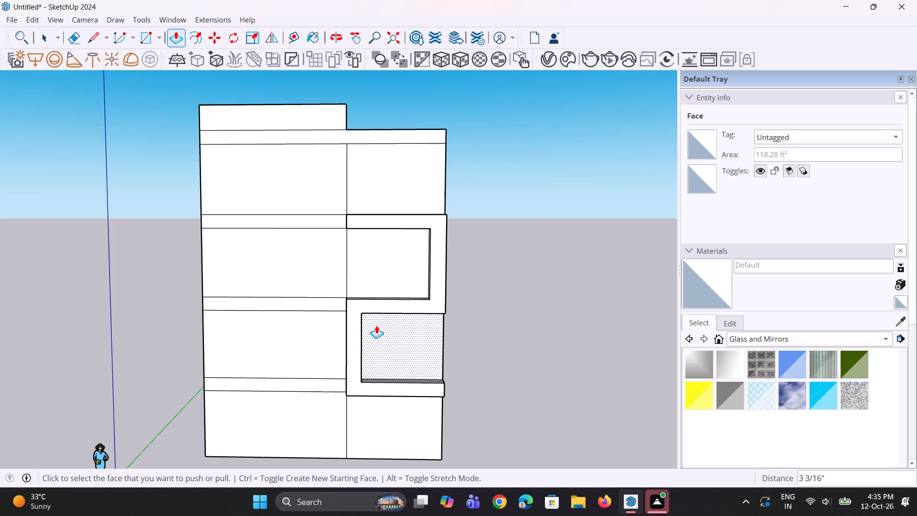
scroll(377, 325, "down", 4)
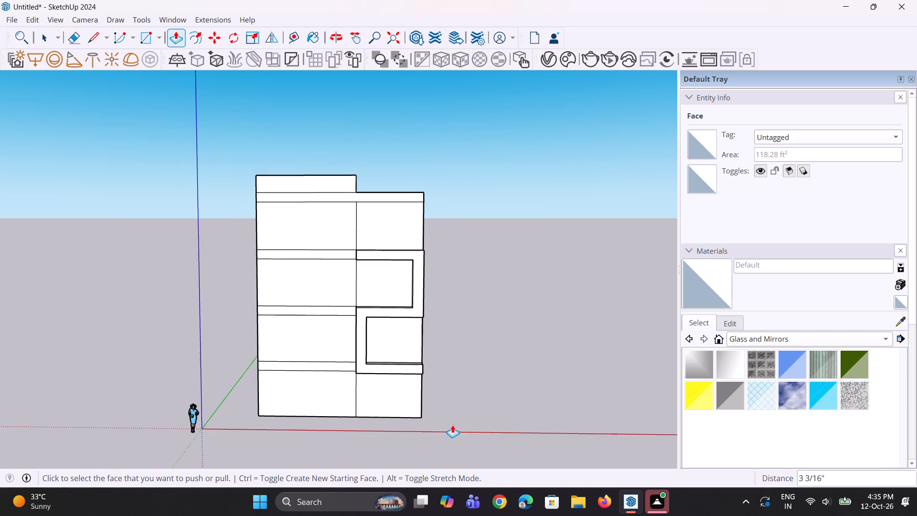
middle_click_drag(455, 418, 441, 398)
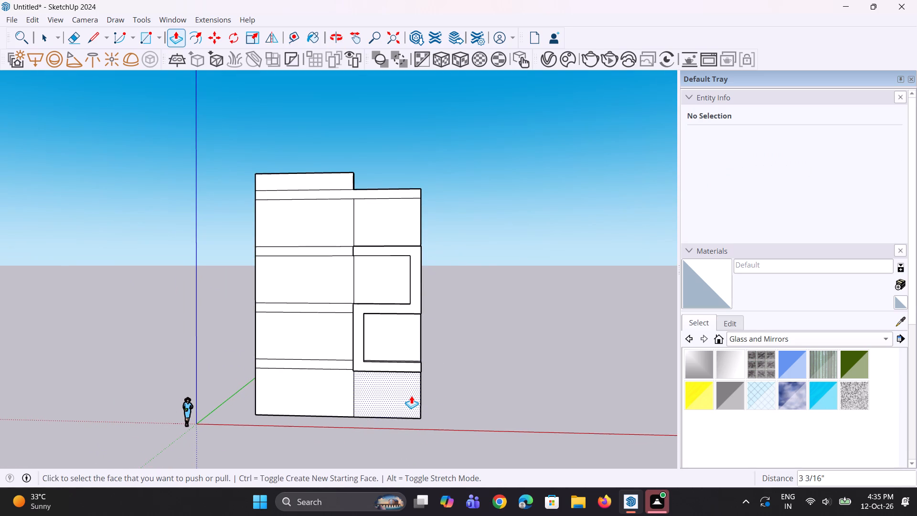
scroll(393, 403, "down", 4)
scroll(389, 399, "up", 1)
middle_click_drag(389, 399, 389, 407)
scroll(389, 407, "down", 1)
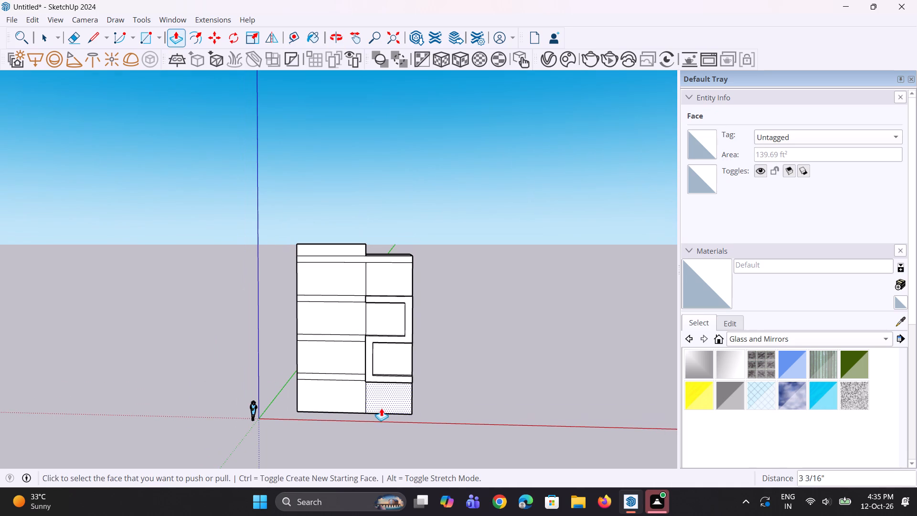
scroll(381, 408, "up", 5)
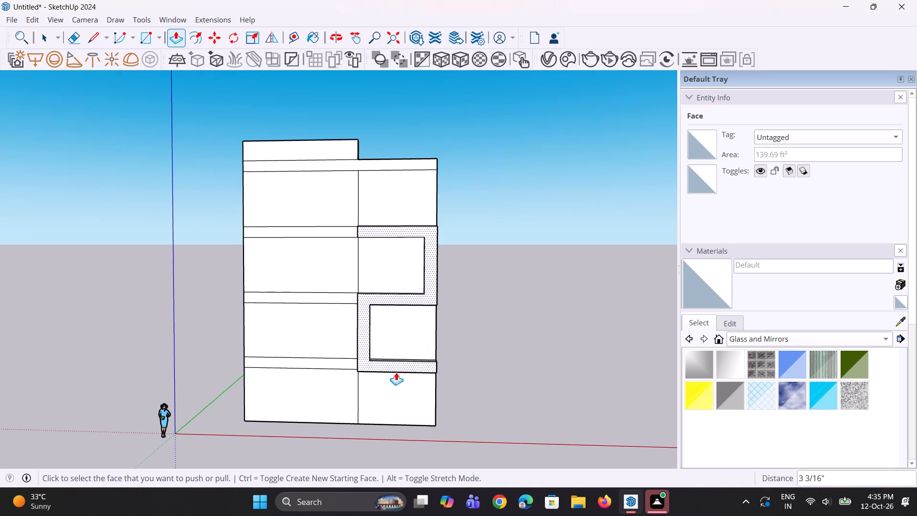
Push the second storey's wall inside the S-shaped frame inward 7' 8 9/16" to hollow out a balcony.
scroll(396, 372, "up", 1)
middle_click_drag(396, 372, 158, 419)
scroll(172, 414, "down", 1)
scroll(363, 375, "up", 6)
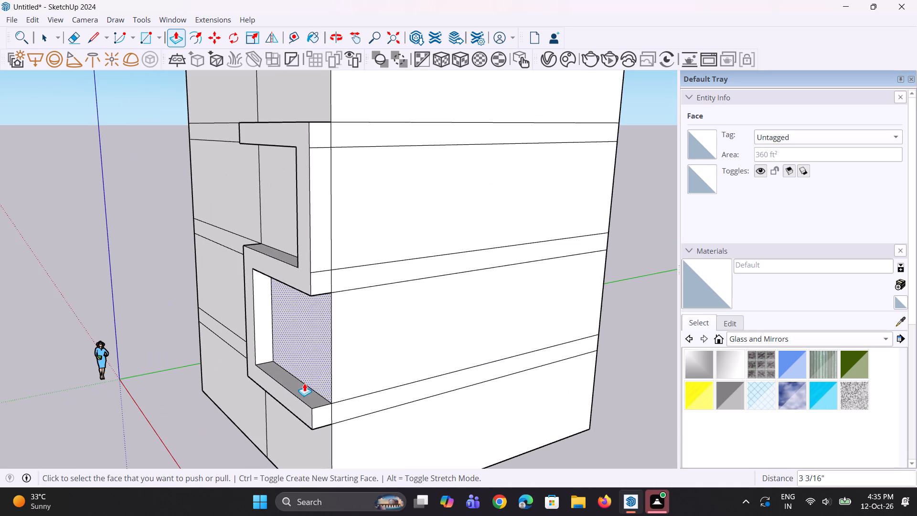
key("space")
key("space")
key("p")
left_click(325, 363)
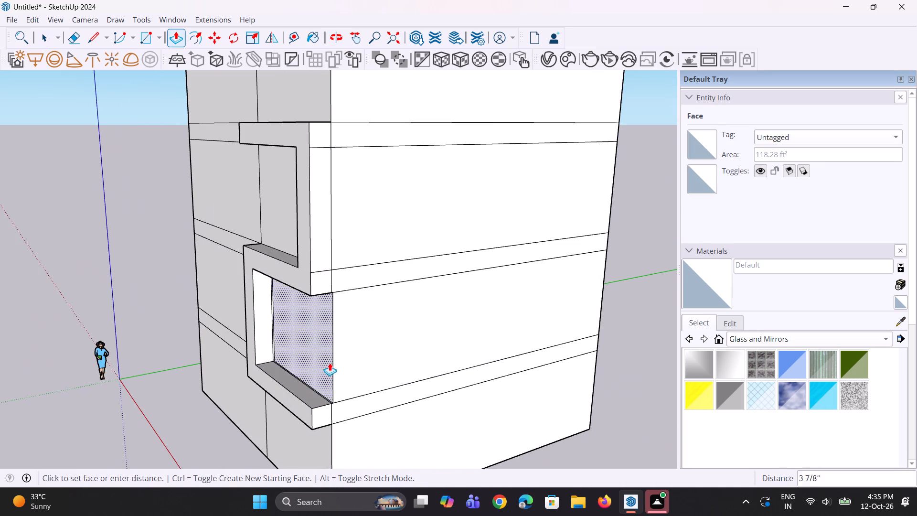
left_click(396, 349)
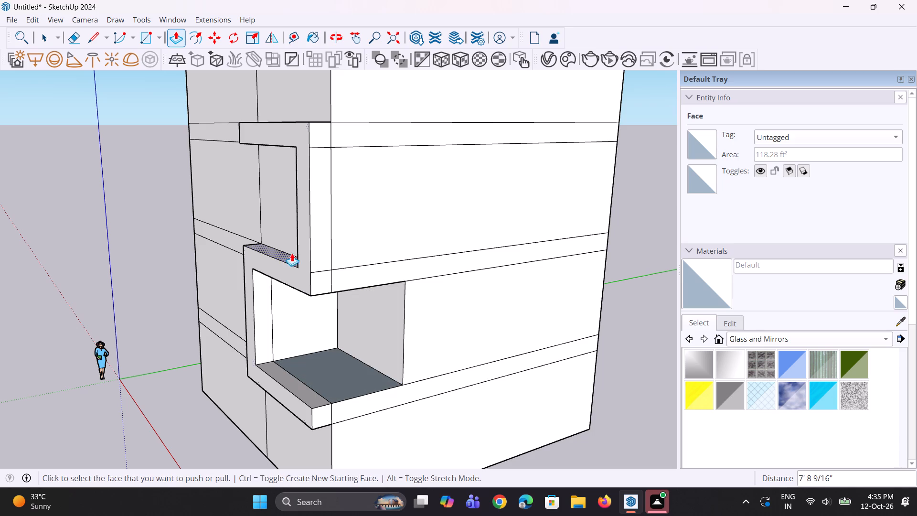
Repeat the same inward Push/Pull on the right-hand front walls of the third and fourth storeys.
double_click(287, 230)
middle_click_drag(348, 293, 494, 296)
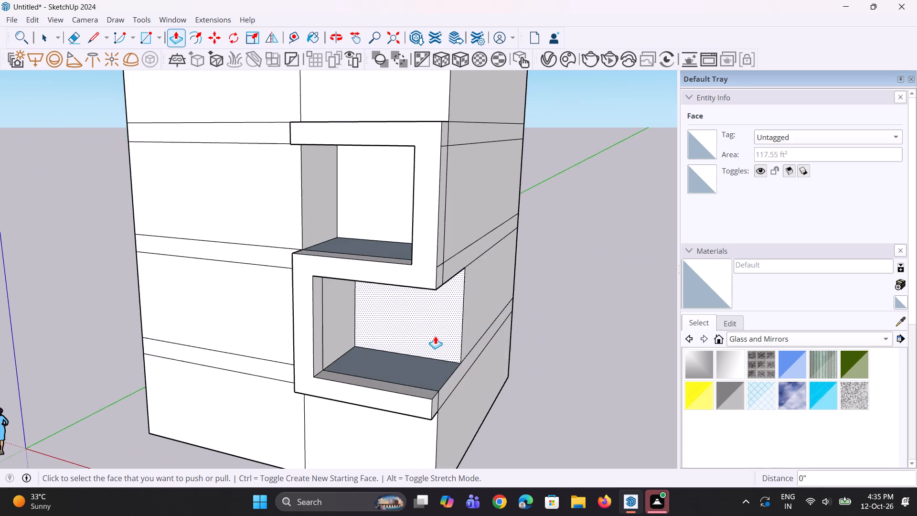
scroll(435, 336, "down", 4)
double_click(426, 141)
Examine the recessed balconies and the S-shaped frame from the front and from above.
middle_click_drag(418, 282, 418, 263)
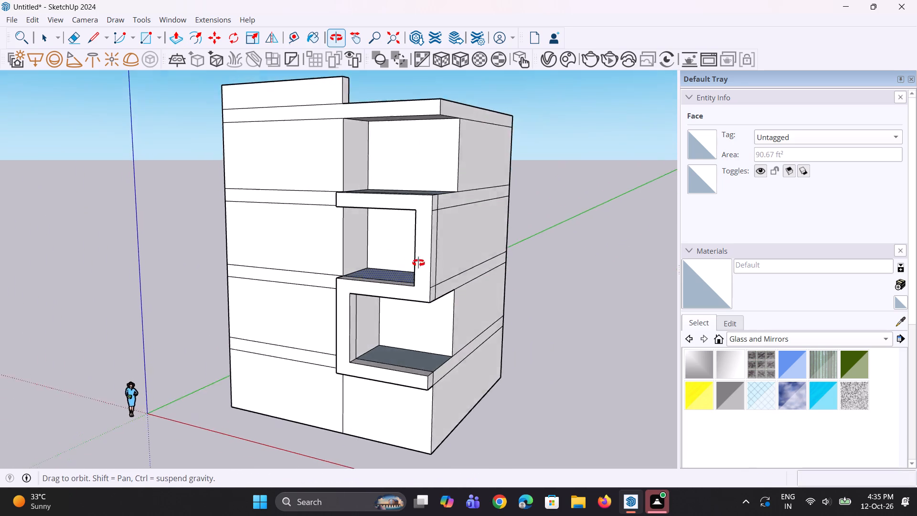
middle_click_drag(418, 263, 501, 264)
scroll(464, 264, "down", 1)
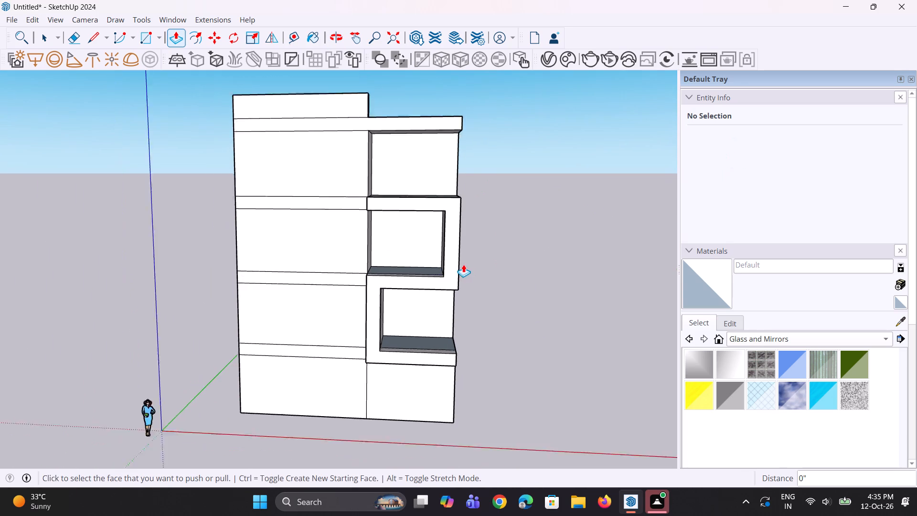
scroll(463, 264, "down", 3)
middle_click_drag(462, 268, 486, 311)
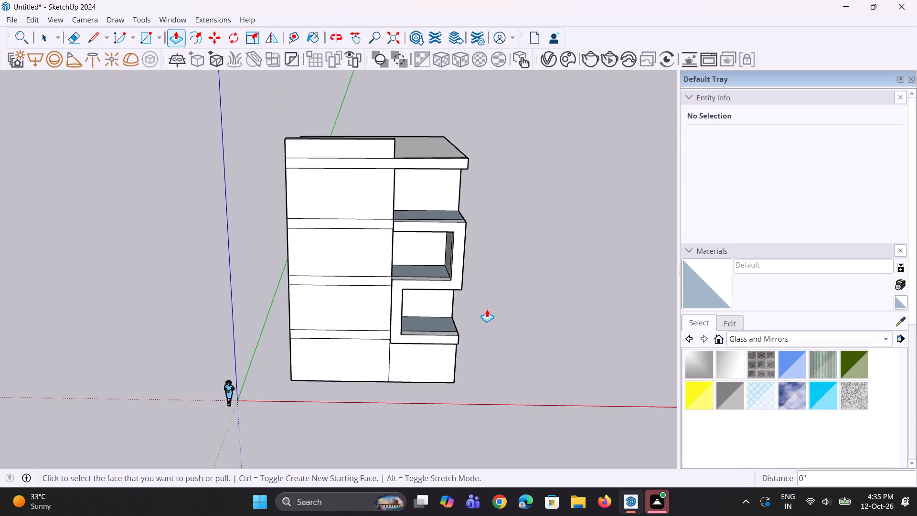
scroll(453, 281, "up", 5)
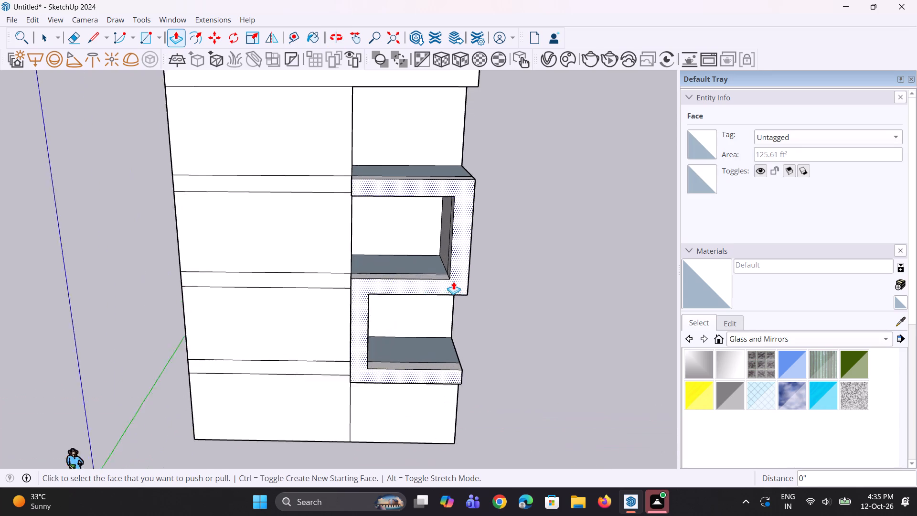
scroll(453, 281, "up", 6)
middle_click_drag(453, 281, 464, 308)
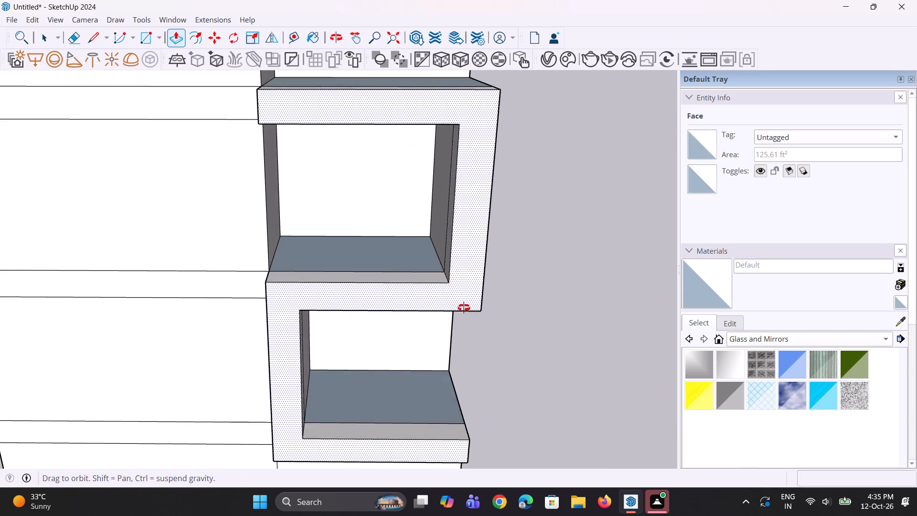
middle_click_drag(464, 308, 469, 315)
scroll(449, 293, "down", 8)
Draw a column-base rectangle about 1' 1/8" by 1' 3 3/4" near the outer front corner of the third storey's balcony floor.
middle_click_drag(446, 289, 444, 275)
scroll(431, 263, "up", 6)
middle_click_drag(438, 282, 455, 299)
key("r")
scroll(456, 295, "up", 5)
left_click(431, 283)
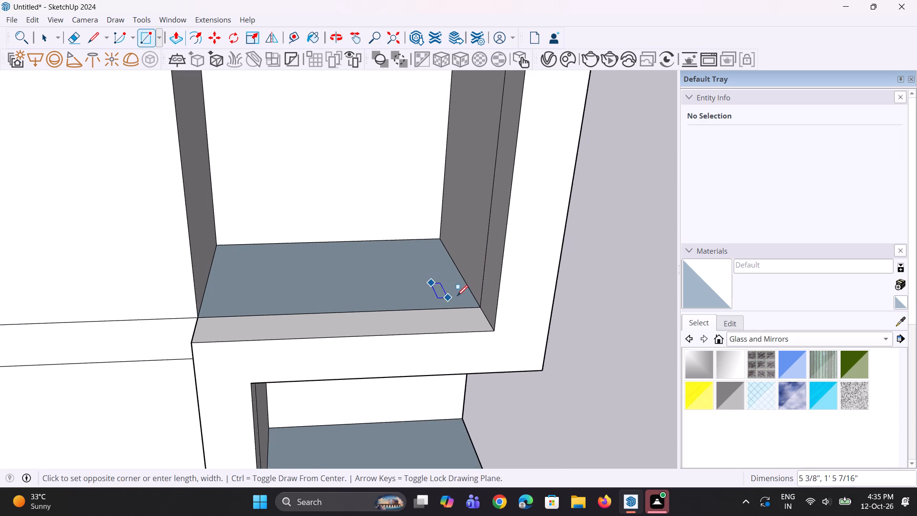
left_click(460, 296)
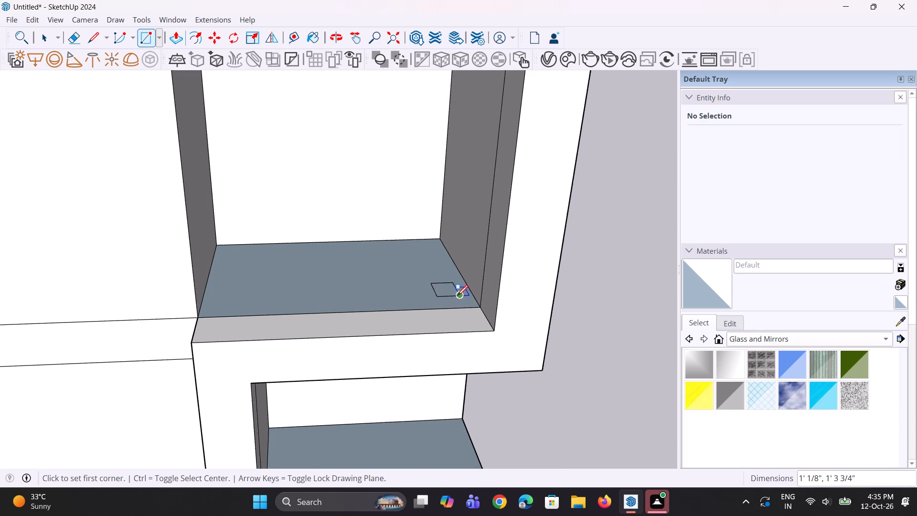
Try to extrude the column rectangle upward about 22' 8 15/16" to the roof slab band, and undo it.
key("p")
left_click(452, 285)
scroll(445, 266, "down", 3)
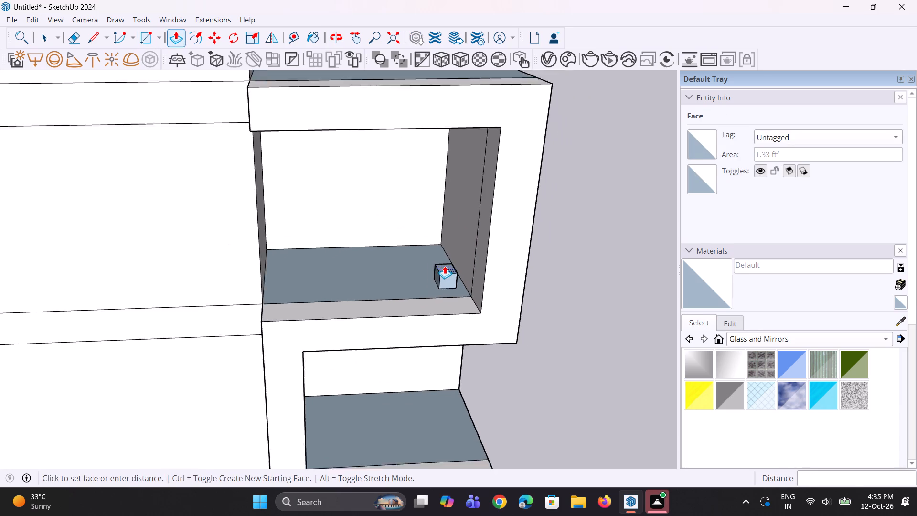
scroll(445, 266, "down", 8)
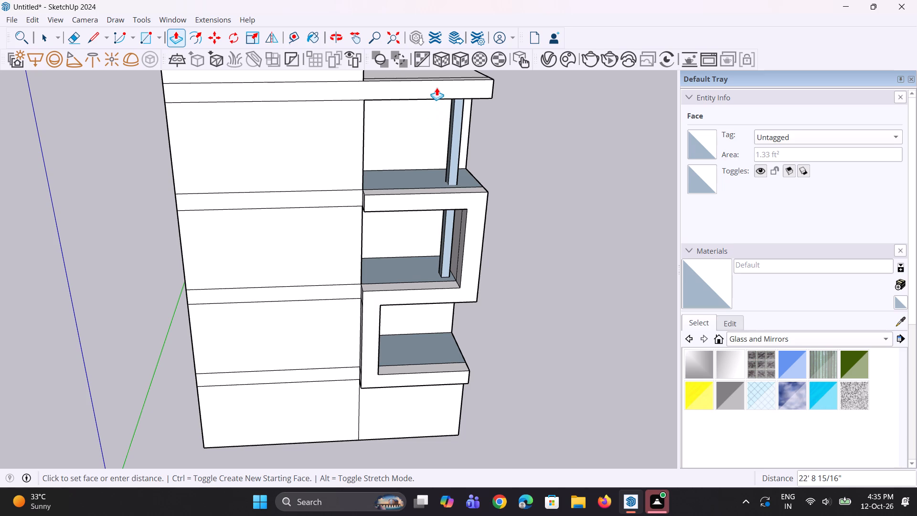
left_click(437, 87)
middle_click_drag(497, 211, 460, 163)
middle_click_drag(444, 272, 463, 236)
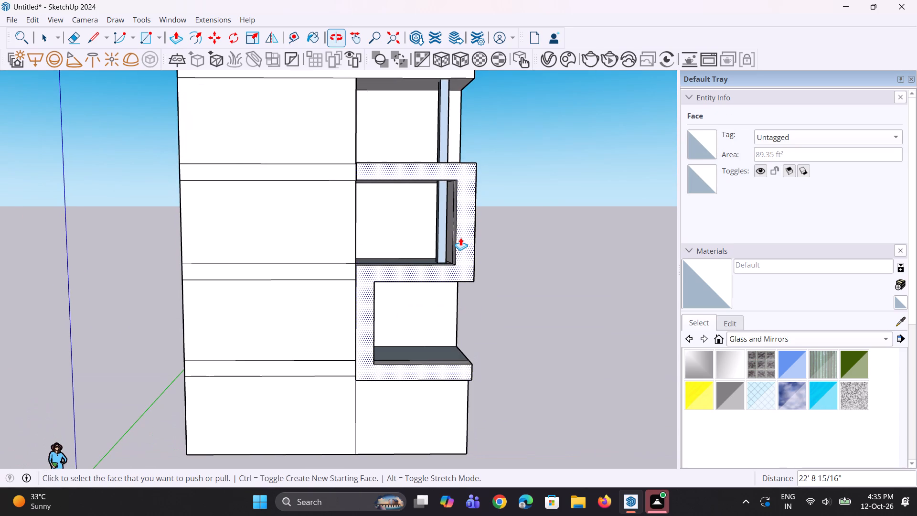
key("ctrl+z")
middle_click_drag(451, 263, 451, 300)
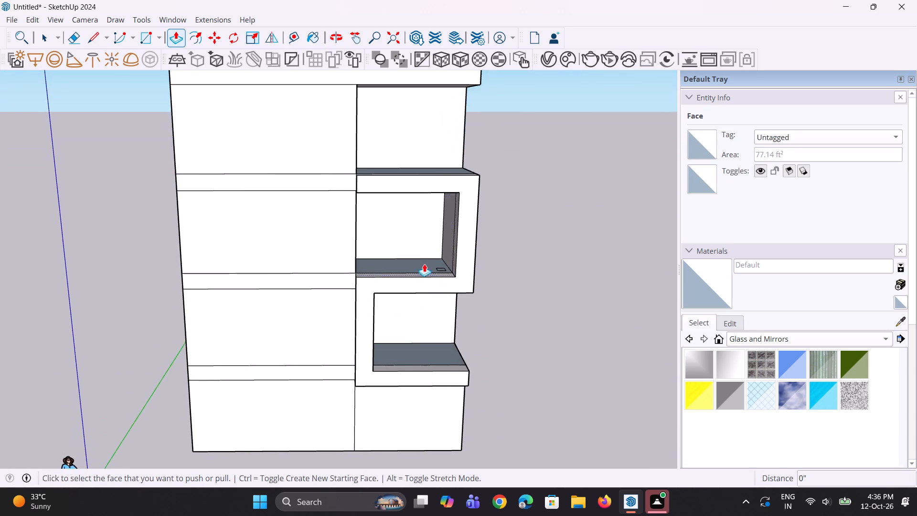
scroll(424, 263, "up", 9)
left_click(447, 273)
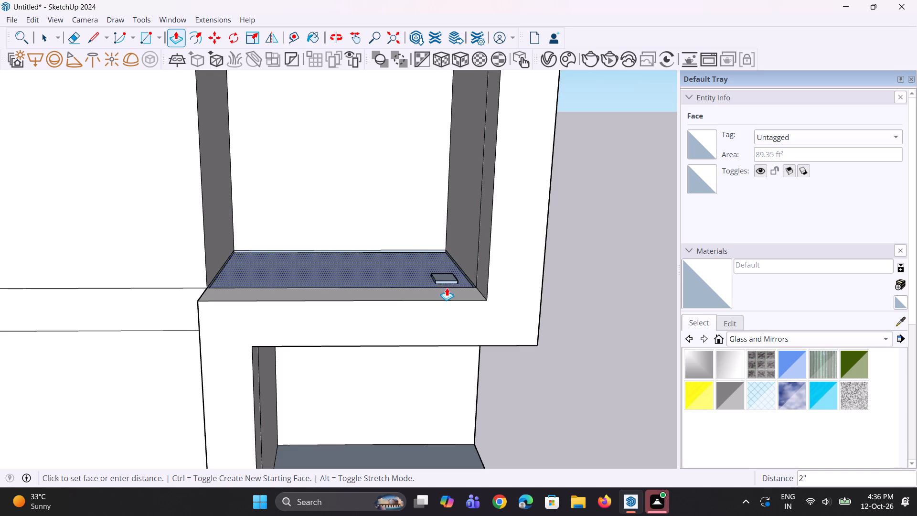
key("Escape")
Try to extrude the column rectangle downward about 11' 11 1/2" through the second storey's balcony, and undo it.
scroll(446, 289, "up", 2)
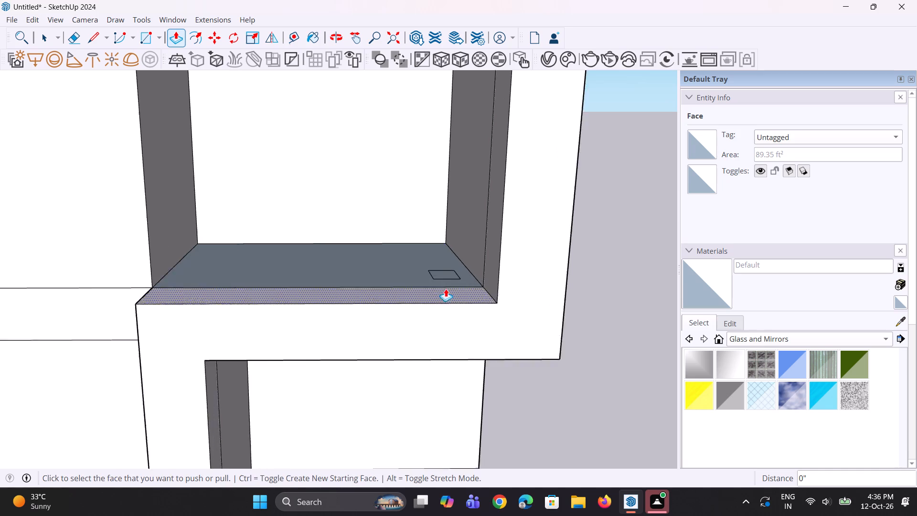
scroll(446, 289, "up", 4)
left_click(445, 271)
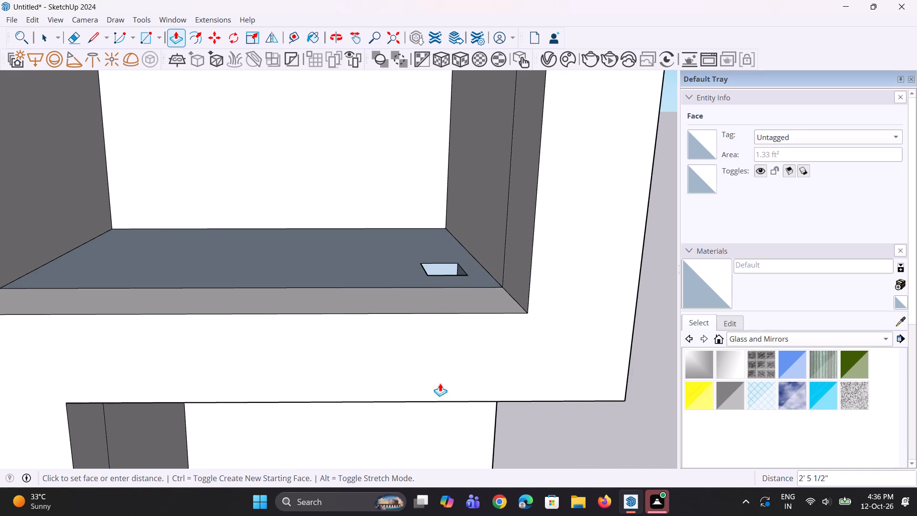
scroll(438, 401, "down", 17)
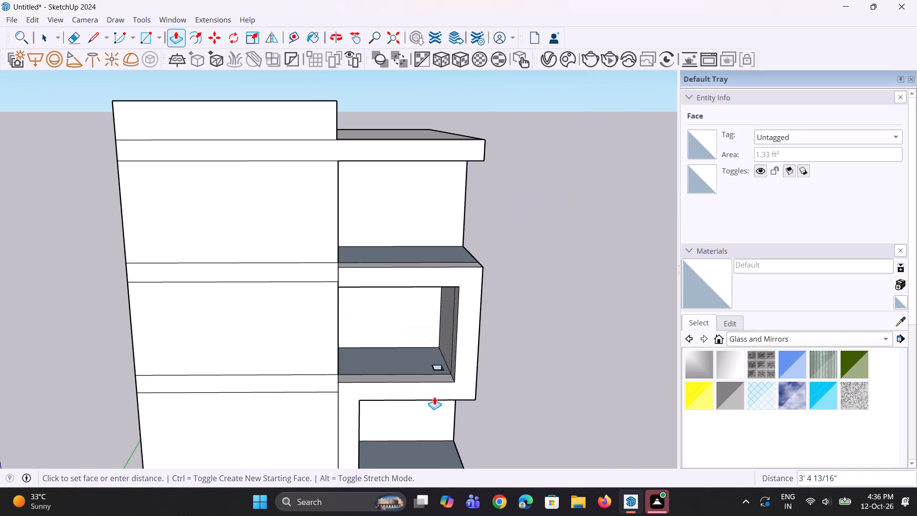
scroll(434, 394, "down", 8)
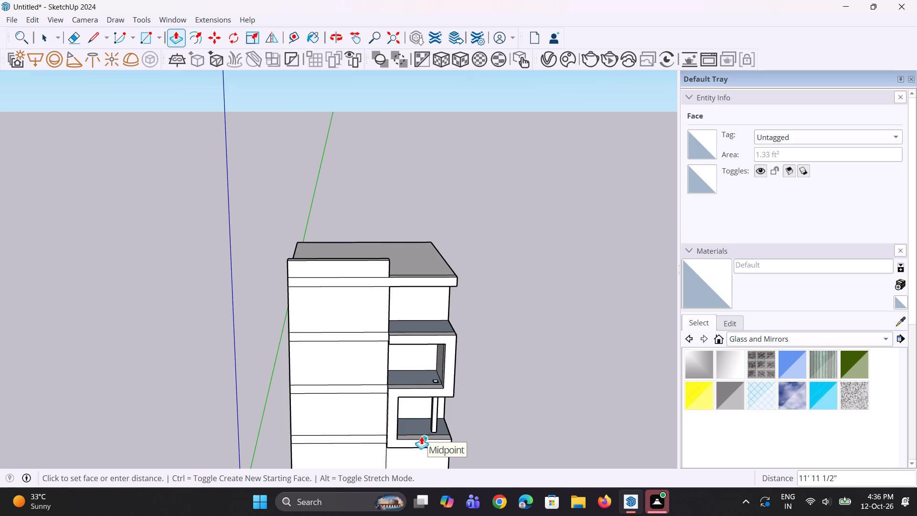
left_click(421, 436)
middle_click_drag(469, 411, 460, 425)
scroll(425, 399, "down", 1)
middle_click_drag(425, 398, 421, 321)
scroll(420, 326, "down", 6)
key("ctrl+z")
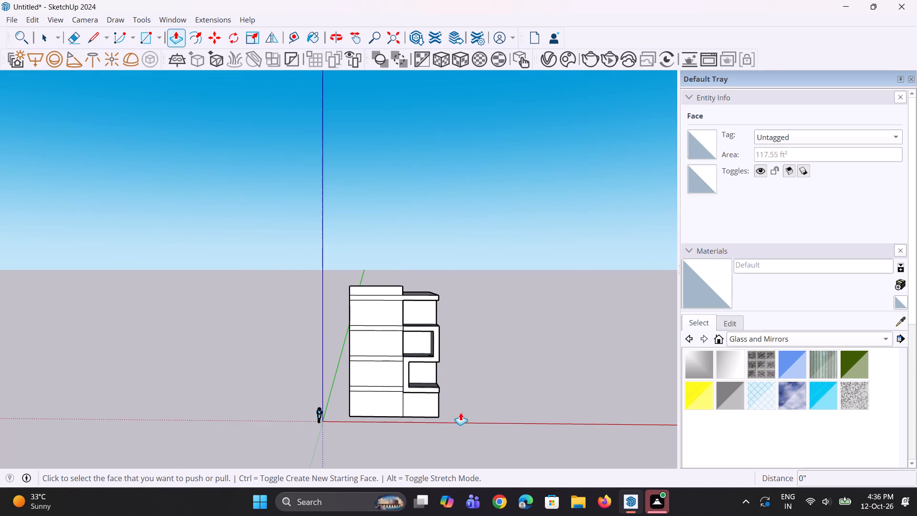
Push the right-hand front wall of the ground storey inward 7' 8 9/16", matching the recesses above.
scroll(462, 437, "up", 1)
middle_click_drag(454, 438, 415, 422)
key("space")
key("space")
scroll(412, 404, "up", 8)
key("p")
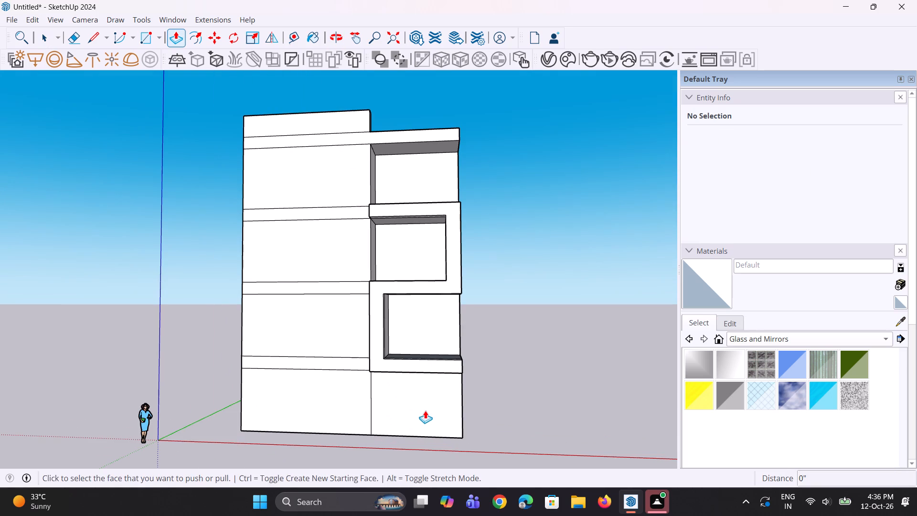
left_click(425, 410)
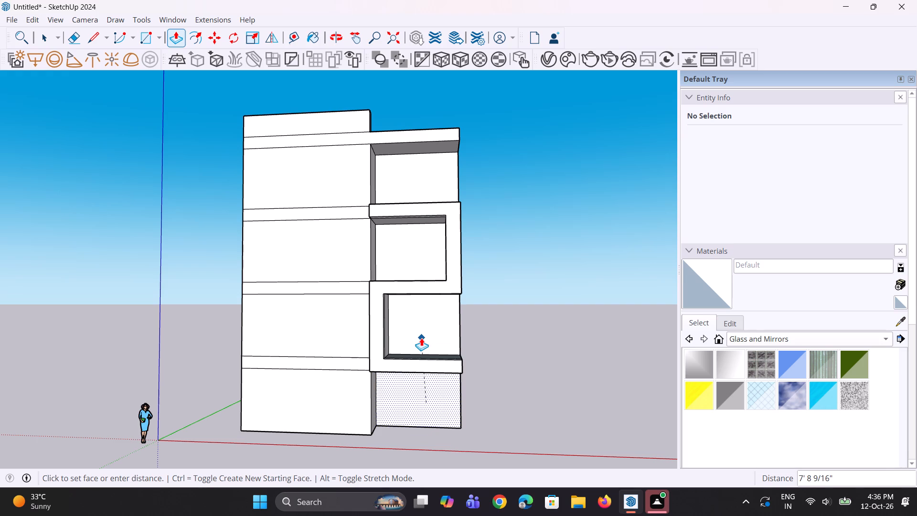
left_click(421, 338)
Copy the column-base rectangle from the third storey's balcony floor straight down 11' 11 1/2" onto the second storey's balcony floor.
middle_click_drag(434, 388, 419, 431)
scroll(405, 290, "up", 3)
middle_click_drag(408, 296, 447, 364)
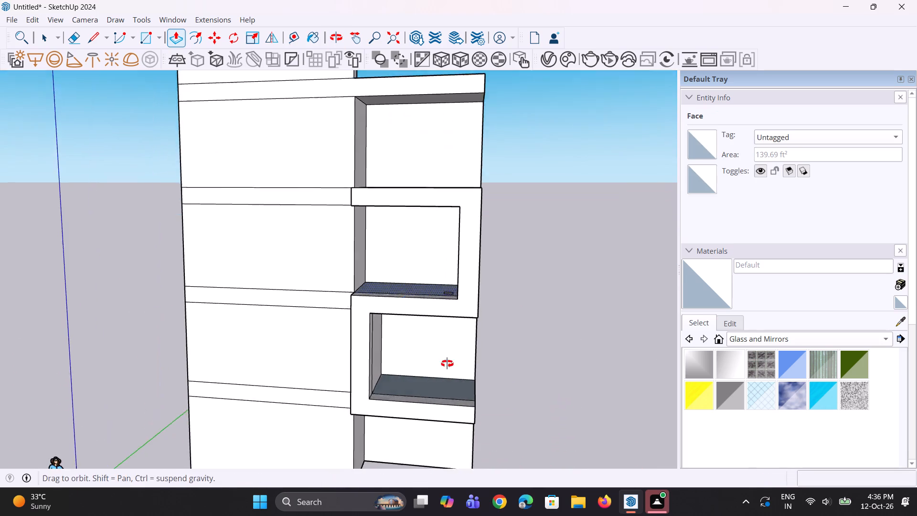
middle_click_drag(447, 364, 464, 381)
scroll(465, 312, "up", 11)
middle_click_drag(450, 304, 452, 290)
key("space")
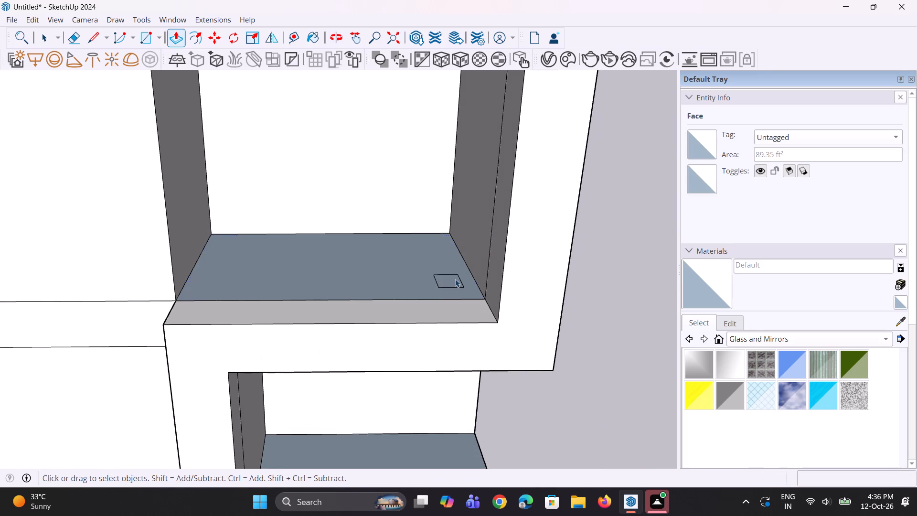
left_click(446, 282)
scroll(469, 317, "up", 1)
middle_click_drag(469, 317, 462, 295)
key("m")
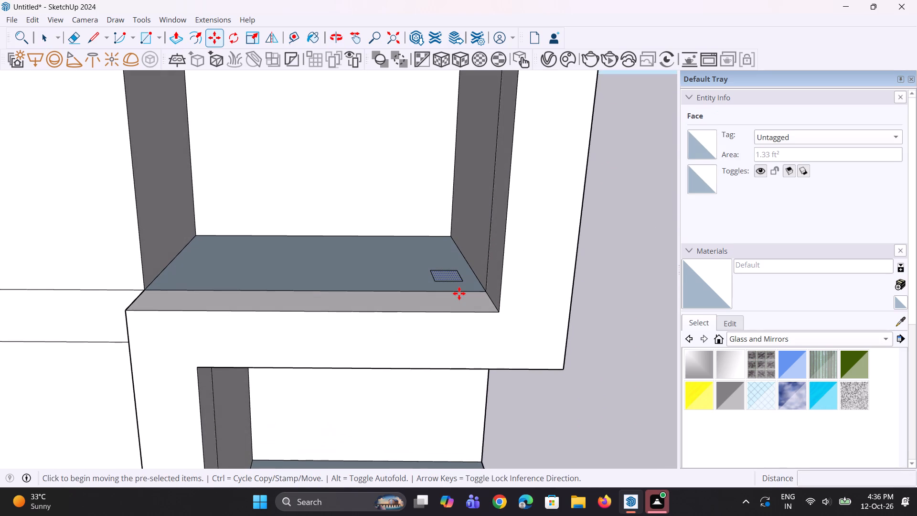
left_click(461, 279)
scroll(459, 321, "down", 7)
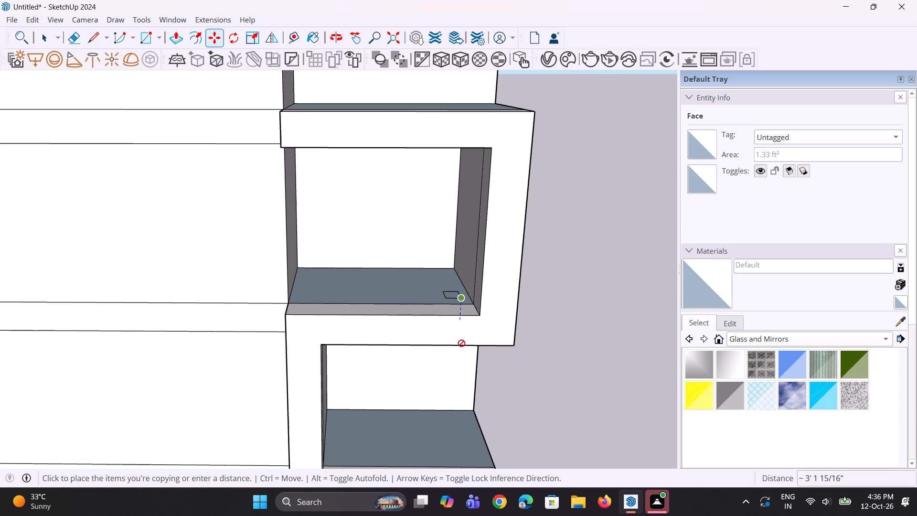
scroll(460, 432, "down", 3)
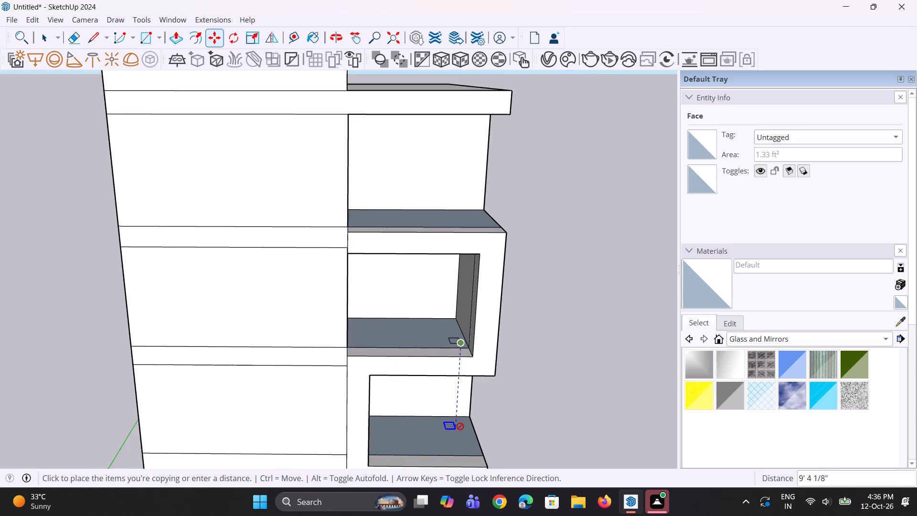
scroll(460, 426, "down", 15)
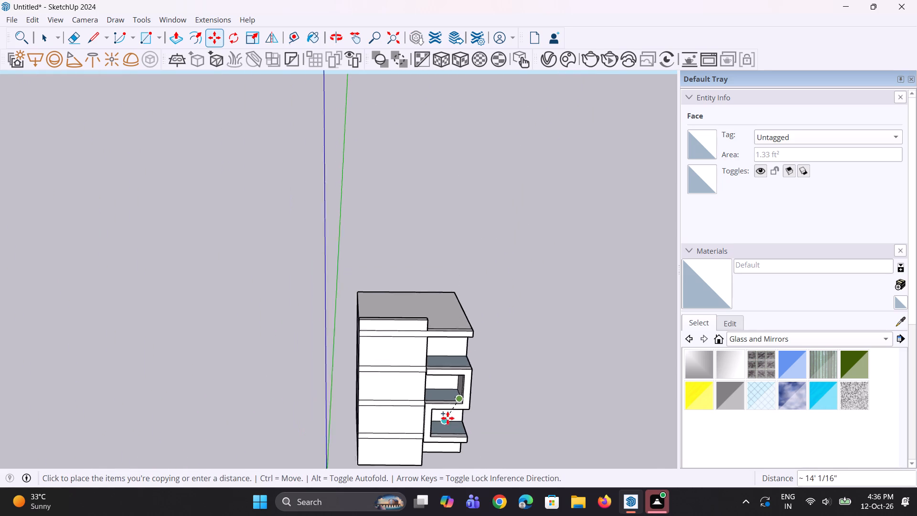
scroll(448, 418, "down", 7)
middle_click_drag(461, 450, 455, 389)
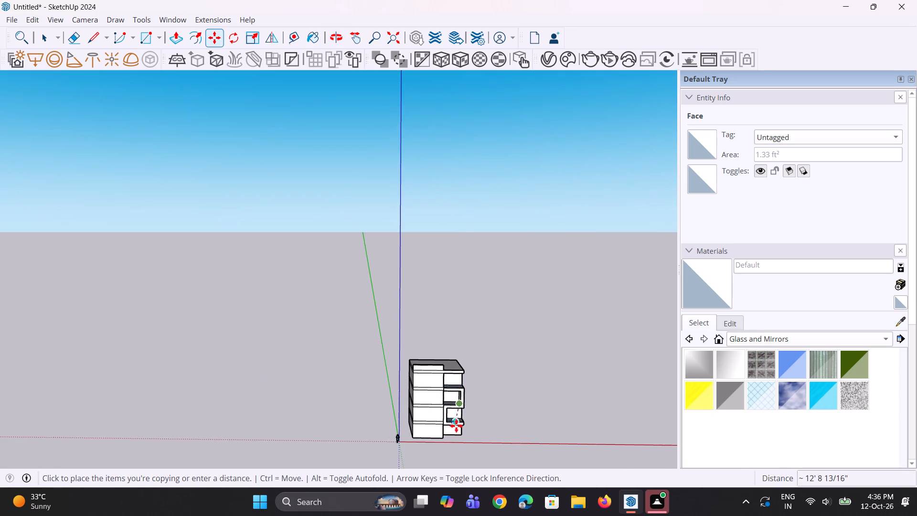
scroll(456, 426, "up", 20)
scroll(455, 418, "up", 5)
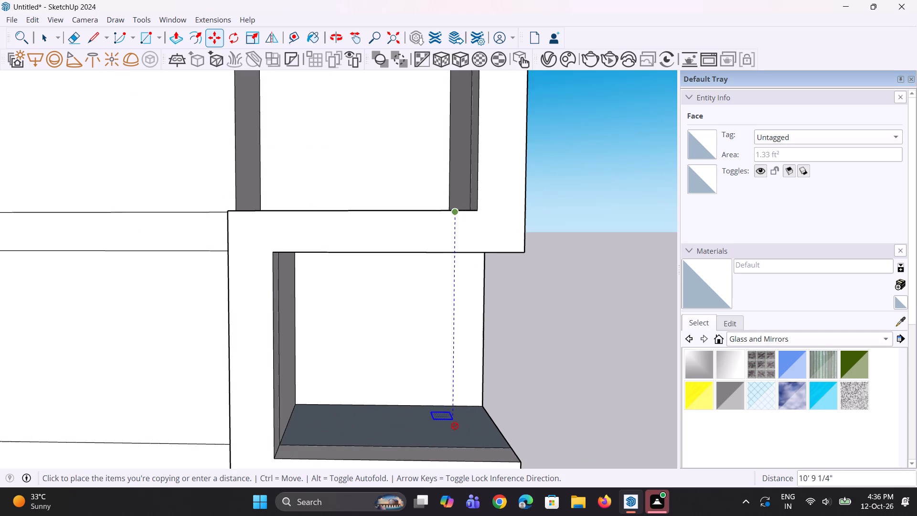
scroll(455, 426, "up", 2)
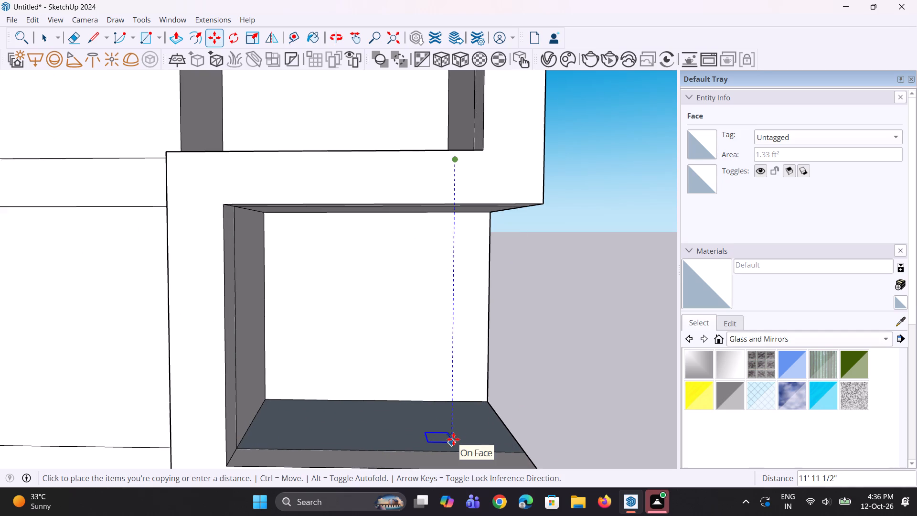
left_click(453, 439)
middle_click_drag(476, 449, 389, 484)
key("space")
key("space")
left_click(587, 429)
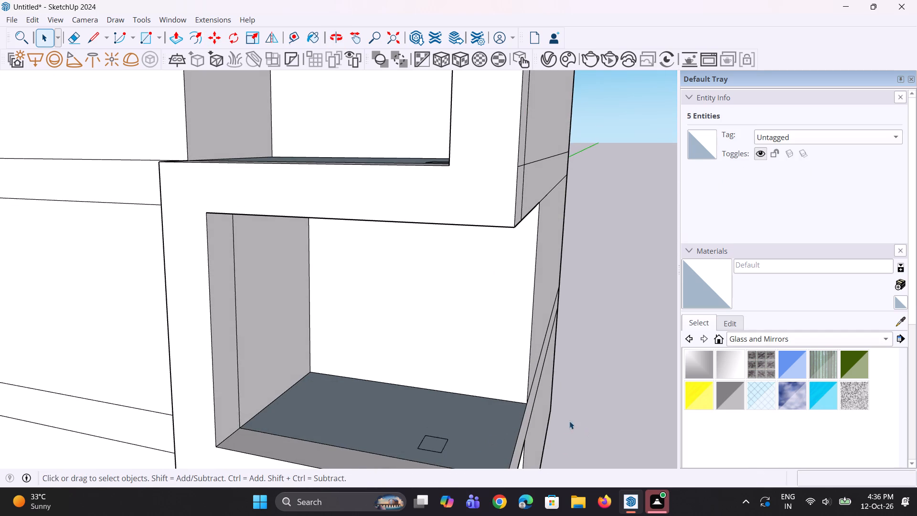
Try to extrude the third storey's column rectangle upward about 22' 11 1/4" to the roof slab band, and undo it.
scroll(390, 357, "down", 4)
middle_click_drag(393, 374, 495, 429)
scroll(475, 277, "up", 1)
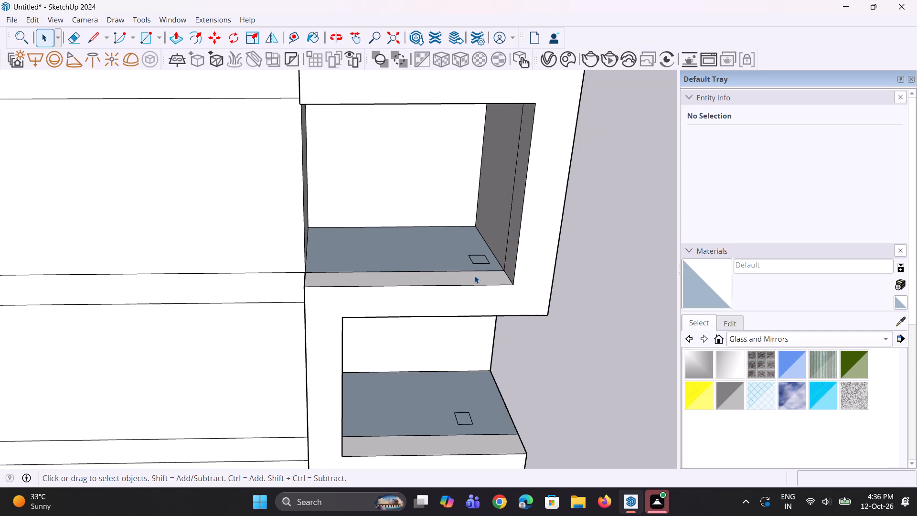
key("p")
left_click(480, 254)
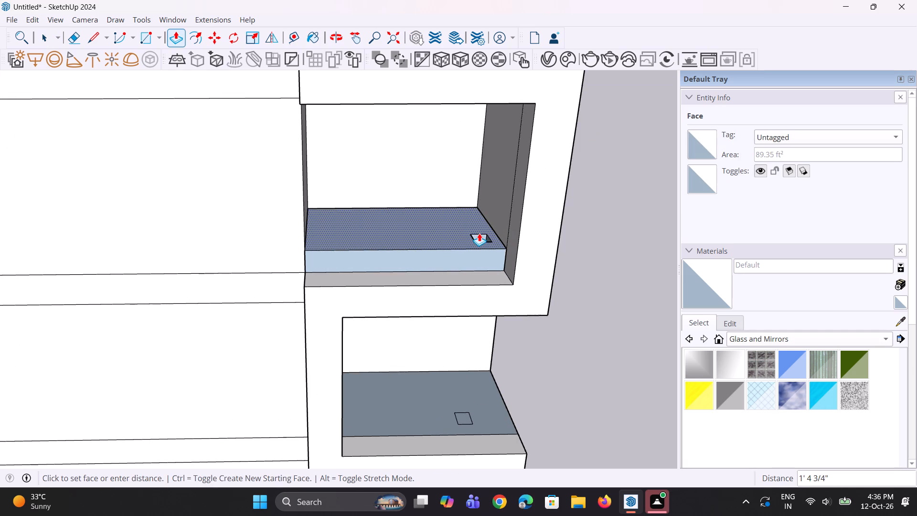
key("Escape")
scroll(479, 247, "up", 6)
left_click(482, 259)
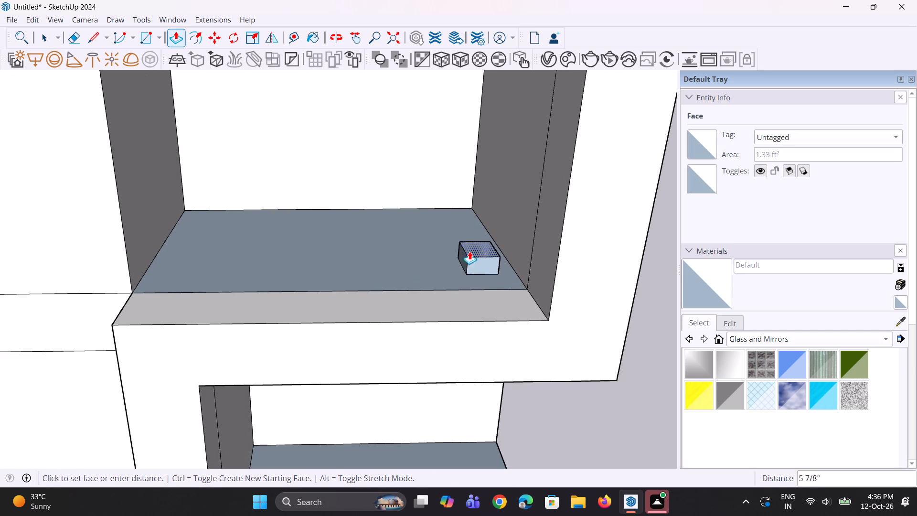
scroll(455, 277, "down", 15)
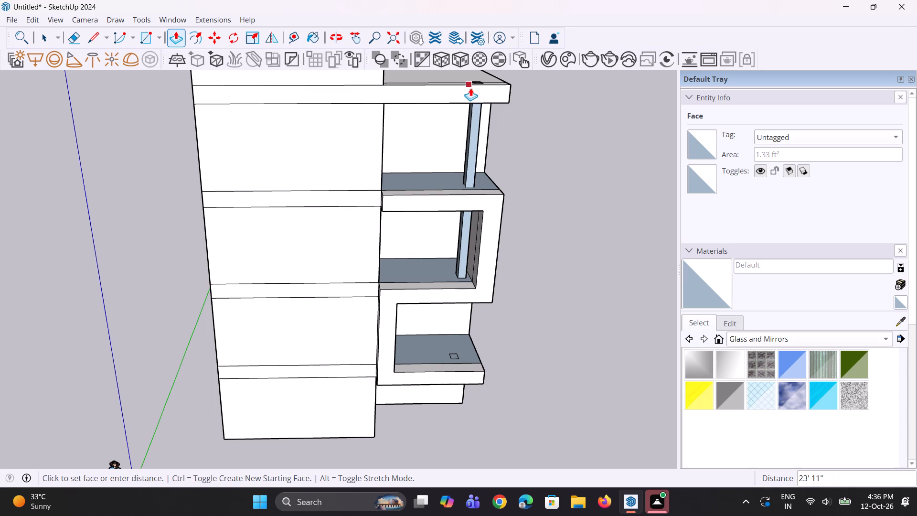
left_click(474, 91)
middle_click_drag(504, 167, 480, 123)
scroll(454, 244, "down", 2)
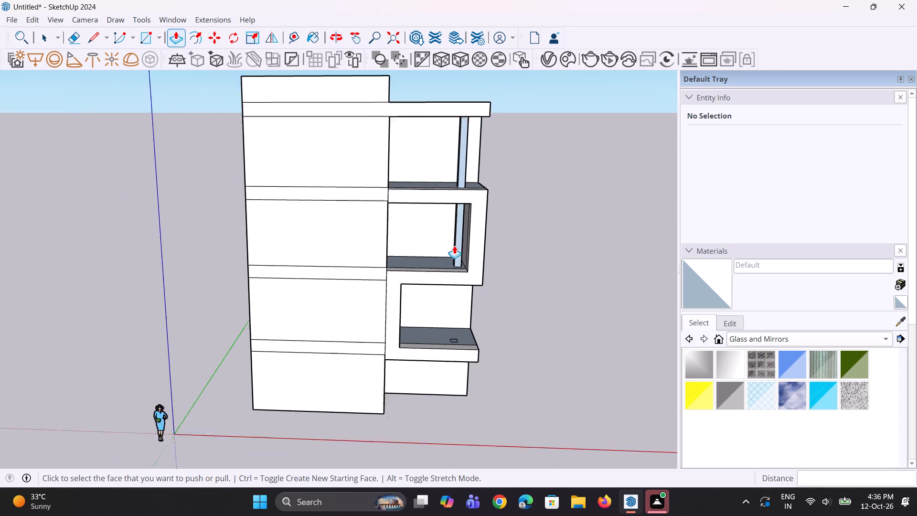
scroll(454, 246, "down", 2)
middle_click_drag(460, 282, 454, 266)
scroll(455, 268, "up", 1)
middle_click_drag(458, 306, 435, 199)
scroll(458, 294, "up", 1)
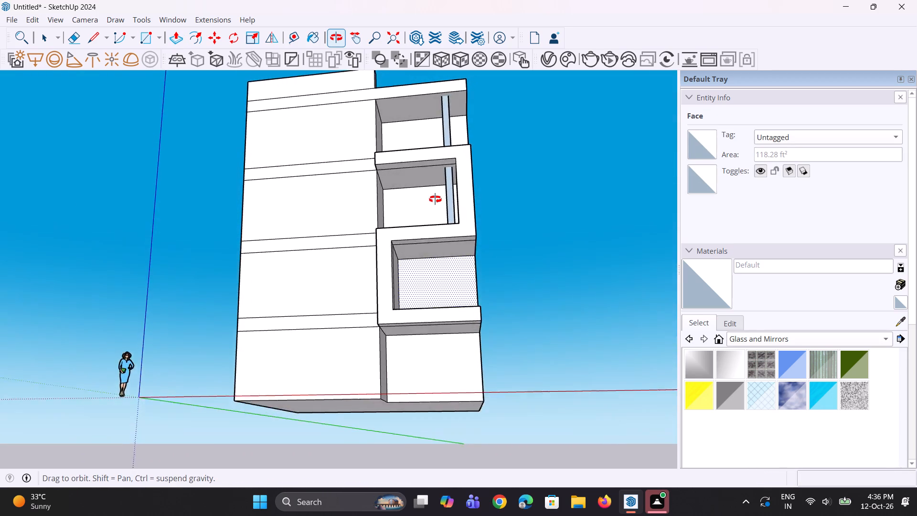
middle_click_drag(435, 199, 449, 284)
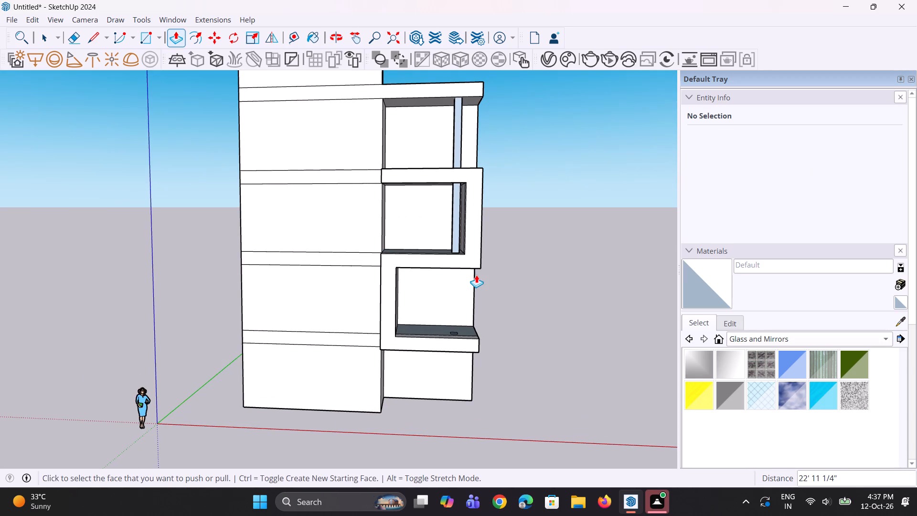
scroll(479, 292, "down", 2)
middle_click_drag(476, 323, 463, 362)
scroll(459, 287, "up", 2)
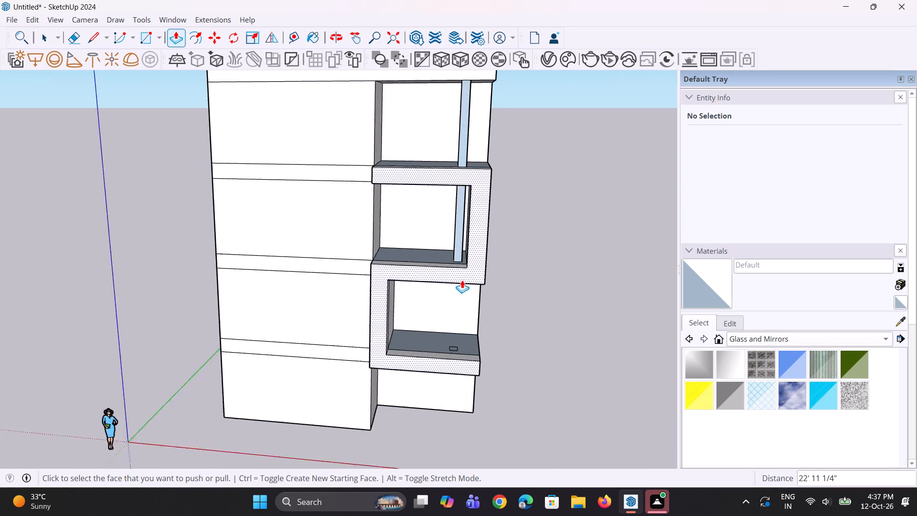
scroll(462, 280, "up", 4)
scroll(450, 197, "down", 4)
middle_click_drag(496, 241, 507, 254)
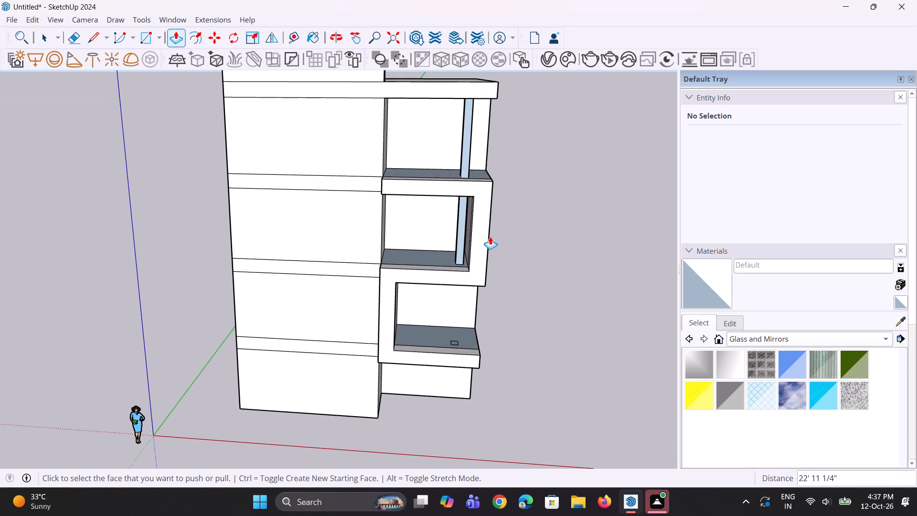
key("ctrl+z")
Extrude the third storey's column rectangle upward about 23' 9 1/2" to the roof slab, using a new starting face.
scroll(458, 250, "up", 14)
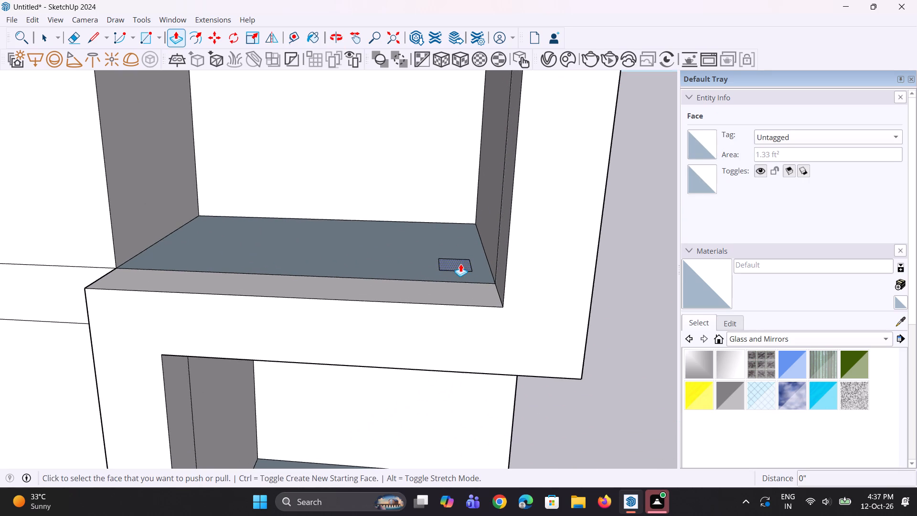
left_click(460, 264)
scroll(464, 252, "down", 8)
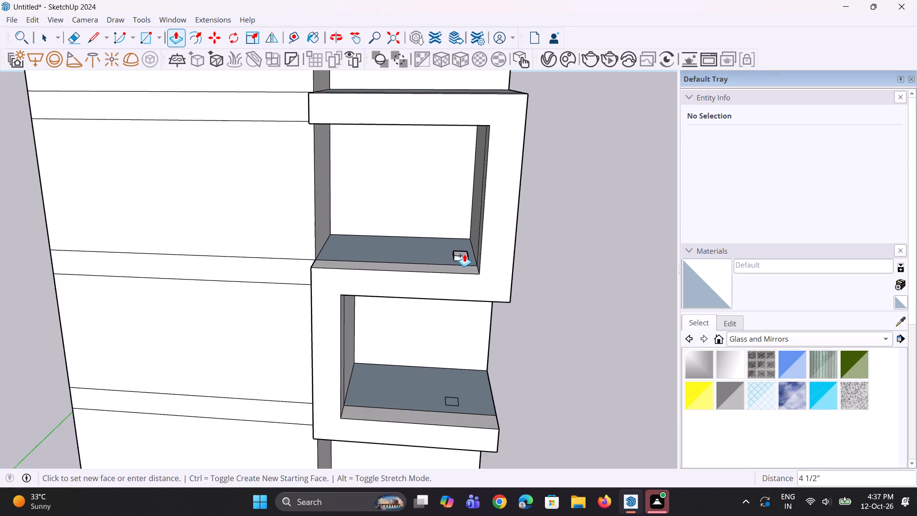
scroll(464, 254, "down", 12)
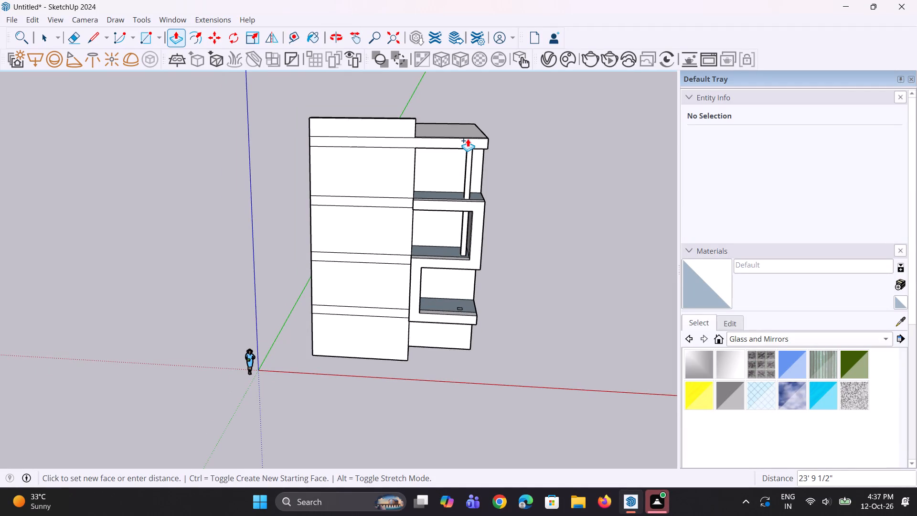
left_click(468, 139)
middle_click_drag(480, 195, 457, 135)
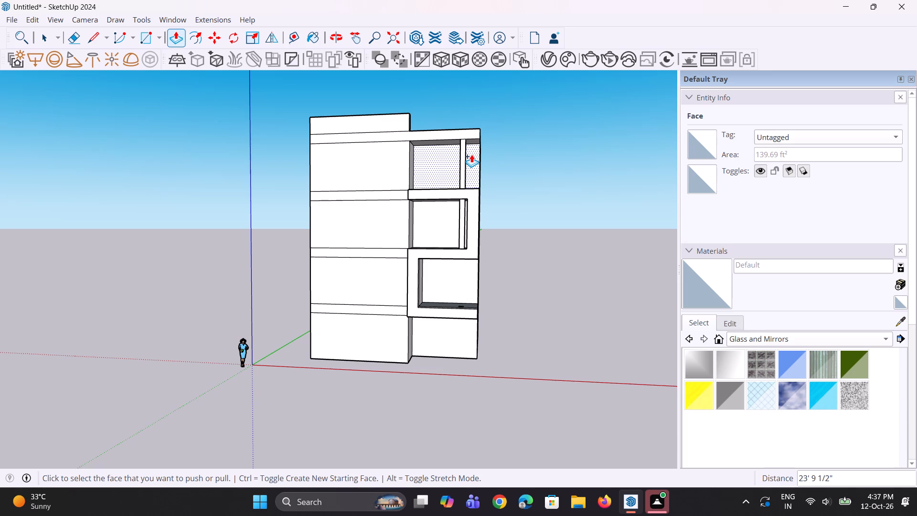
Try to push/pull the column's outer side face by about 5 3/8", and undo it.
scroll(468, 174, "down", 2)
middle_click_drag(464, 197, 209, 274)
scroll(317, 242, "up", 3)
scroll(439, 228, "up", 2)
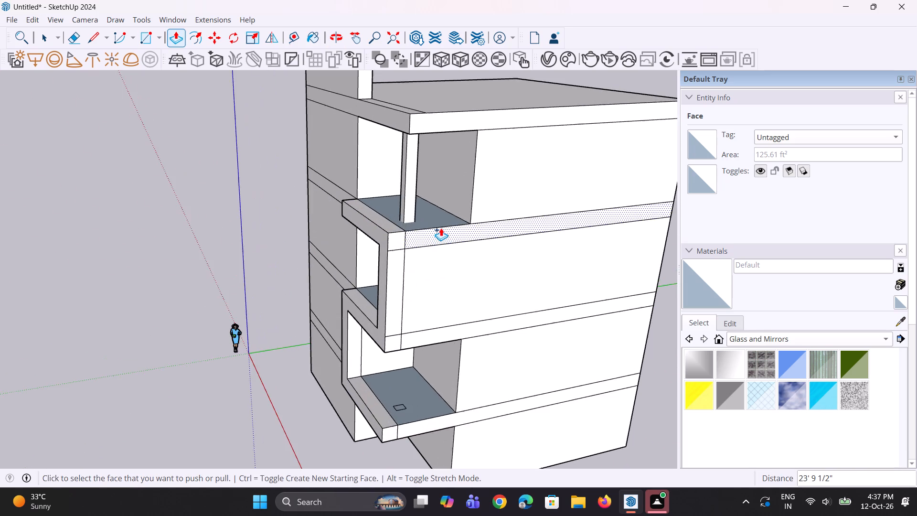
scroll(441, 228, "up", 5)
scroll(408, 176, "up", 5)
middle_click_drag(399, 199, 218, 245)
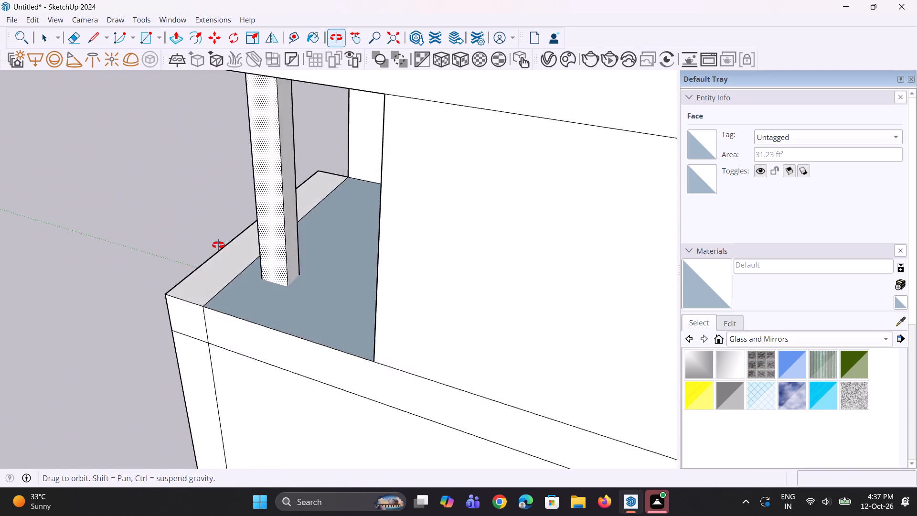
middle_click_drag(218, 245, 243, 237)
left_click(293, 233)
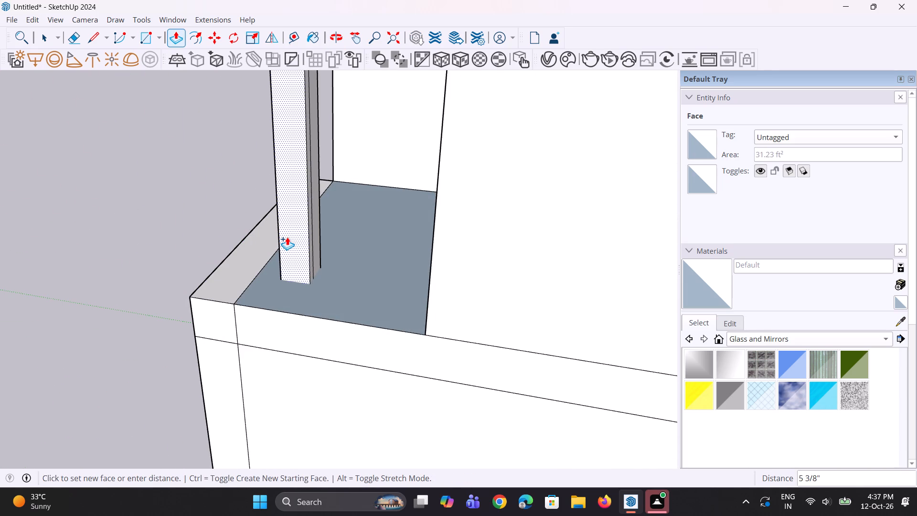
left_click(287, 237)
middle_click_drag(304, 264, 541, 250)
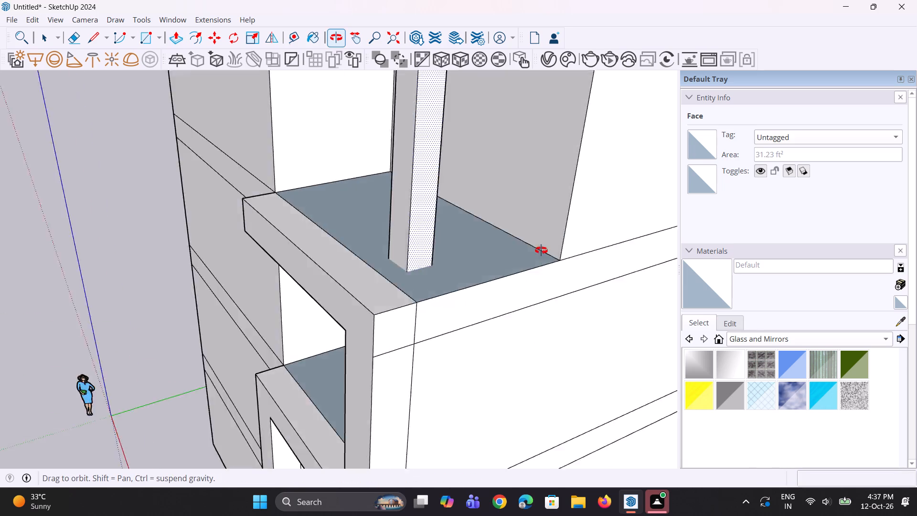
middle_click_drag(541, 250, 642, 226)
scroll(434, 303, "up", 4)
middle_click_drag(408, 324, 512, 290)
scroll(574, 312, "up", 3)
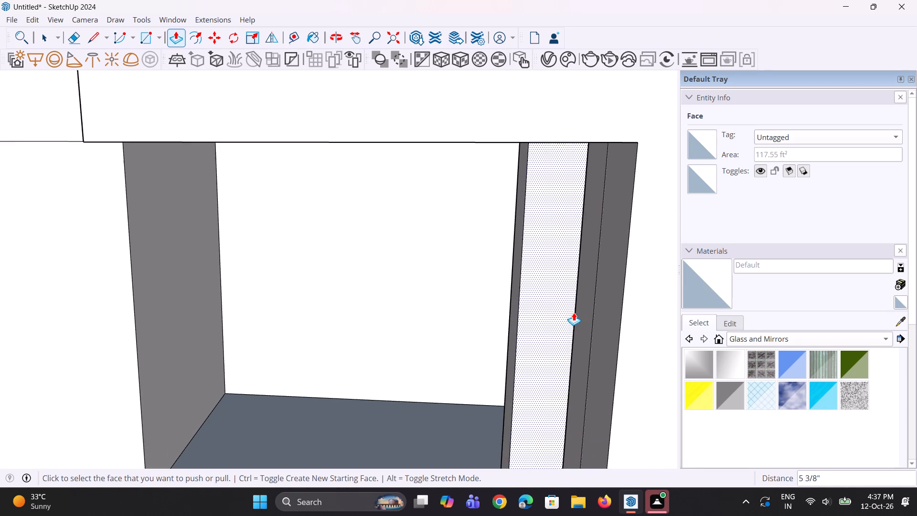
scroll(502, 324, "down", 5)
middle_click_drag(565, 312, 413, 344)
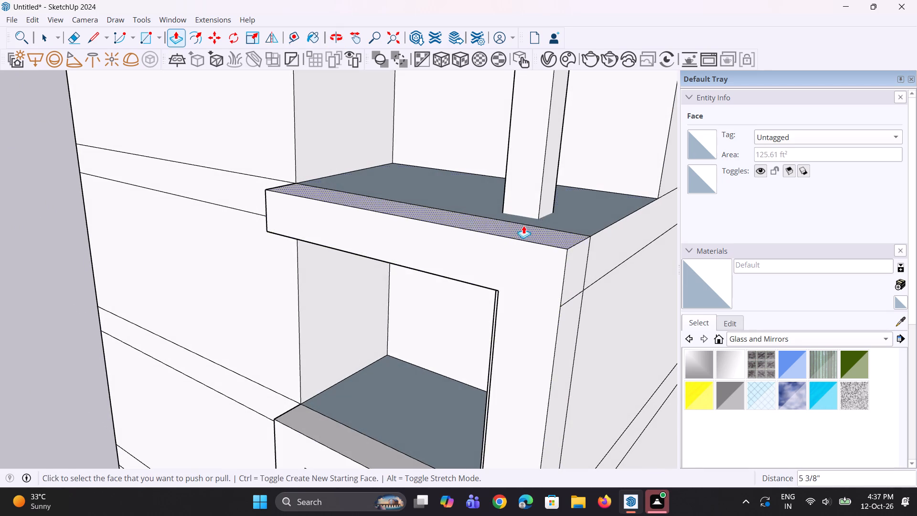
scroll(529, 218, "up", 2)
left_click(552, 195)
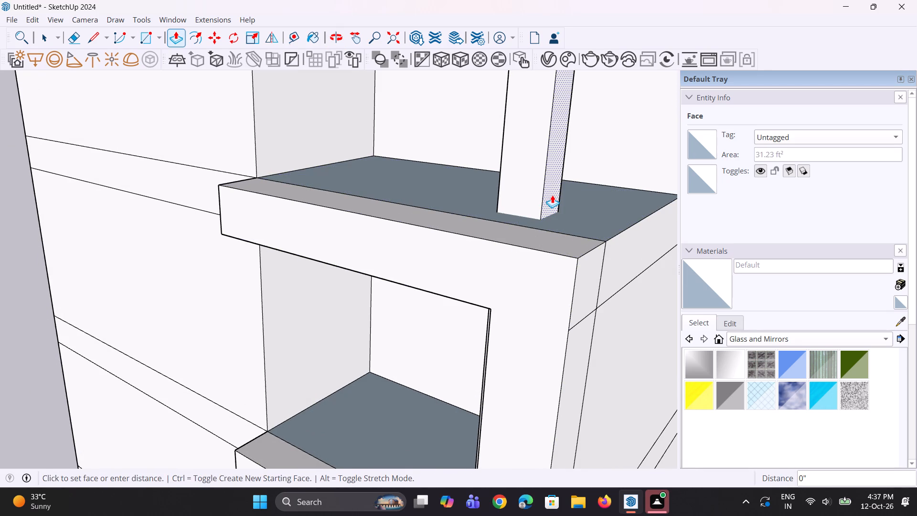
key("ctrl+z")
Examine the column's fit within the balcony frame up close and against the whole front facade.
scroll(385, 298, "up", 1)
middle_click_drag(388, 300, 488, 302)
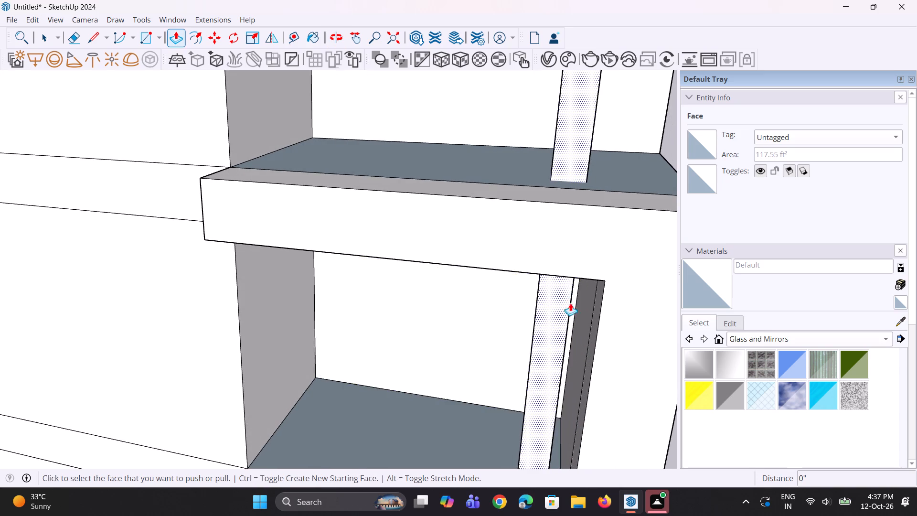
scroll(465, 332, "down", 5)
middle_click_drag(538, 347, 566, 287)
scroll(457, 280, "down", 9)
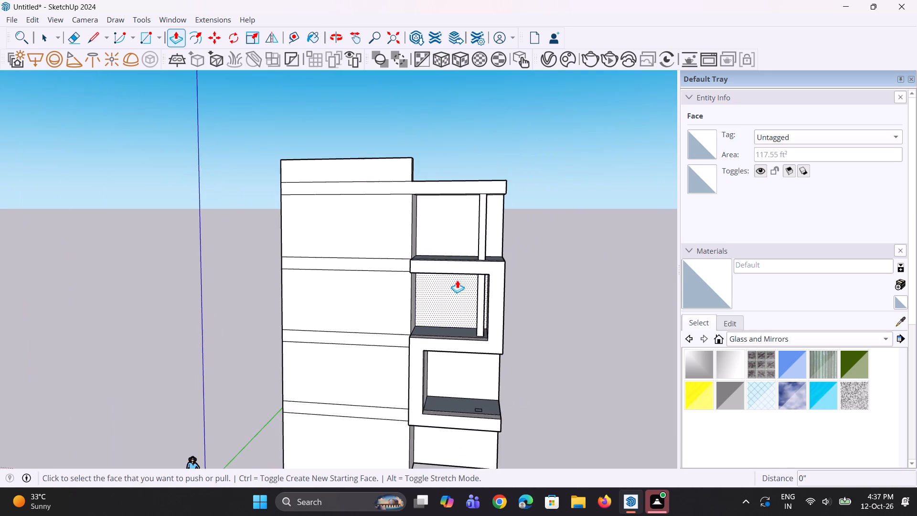
scroll(457, 280, "down", 4)
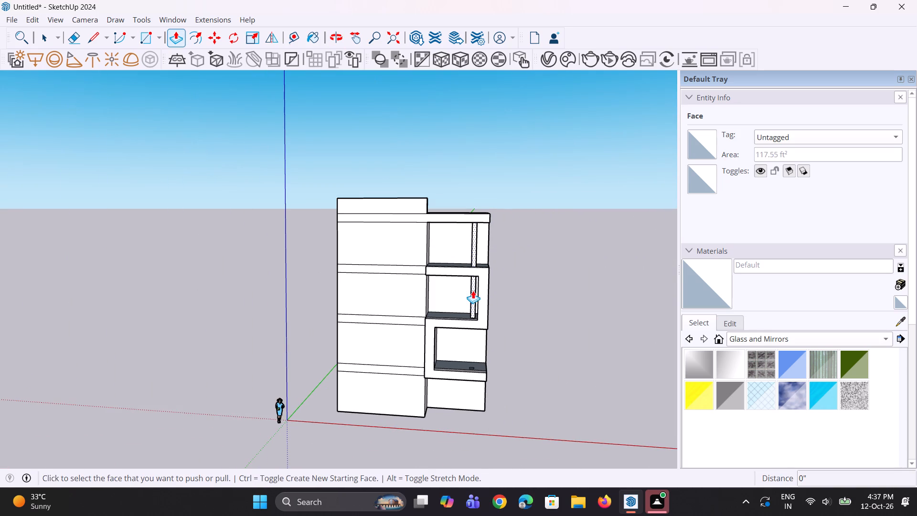
scroll(484, 270, "down", 3)
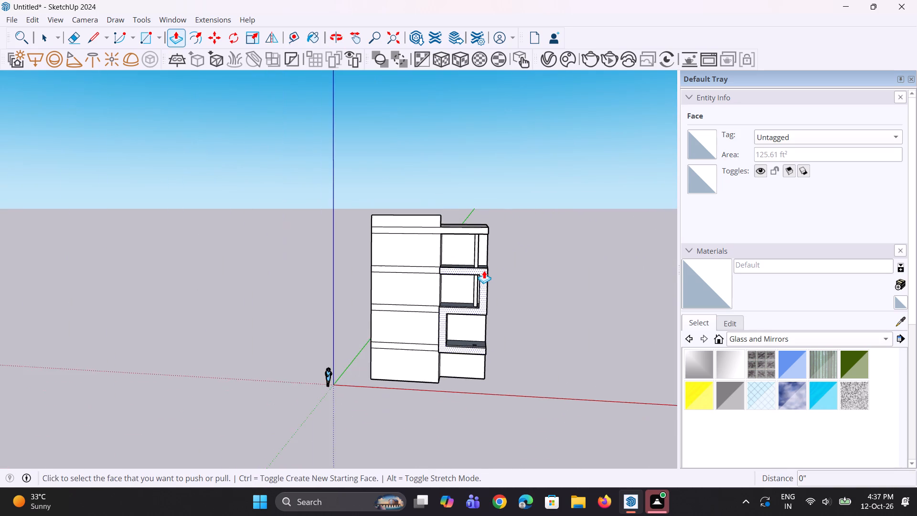
scroll(484, 270, "down", 3)
middle_click_drag(472, 301, 468, 317)
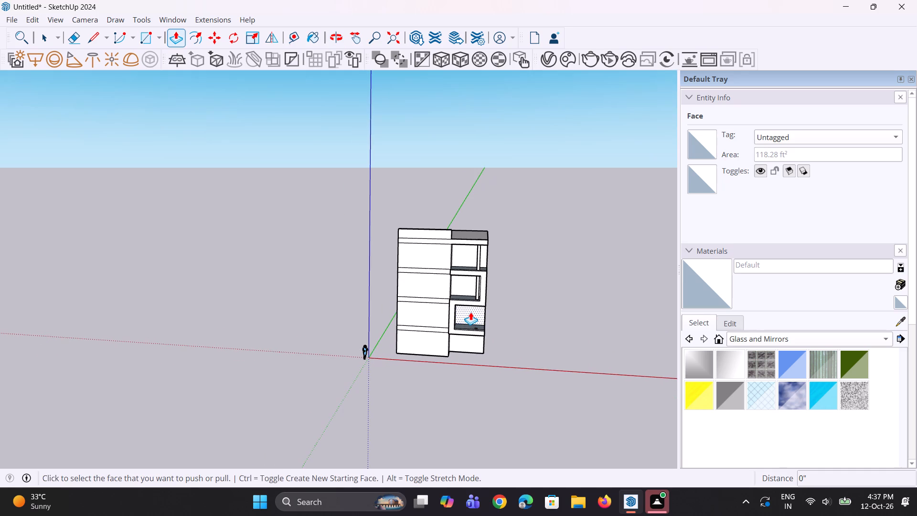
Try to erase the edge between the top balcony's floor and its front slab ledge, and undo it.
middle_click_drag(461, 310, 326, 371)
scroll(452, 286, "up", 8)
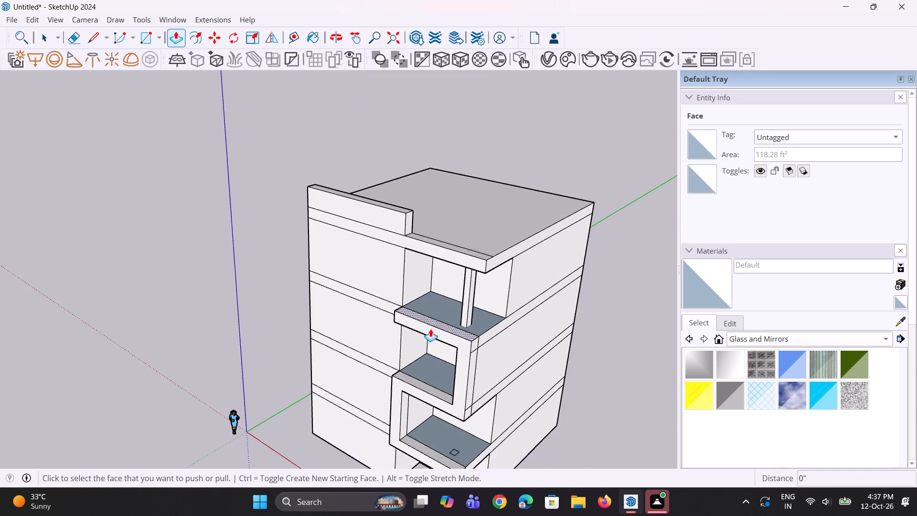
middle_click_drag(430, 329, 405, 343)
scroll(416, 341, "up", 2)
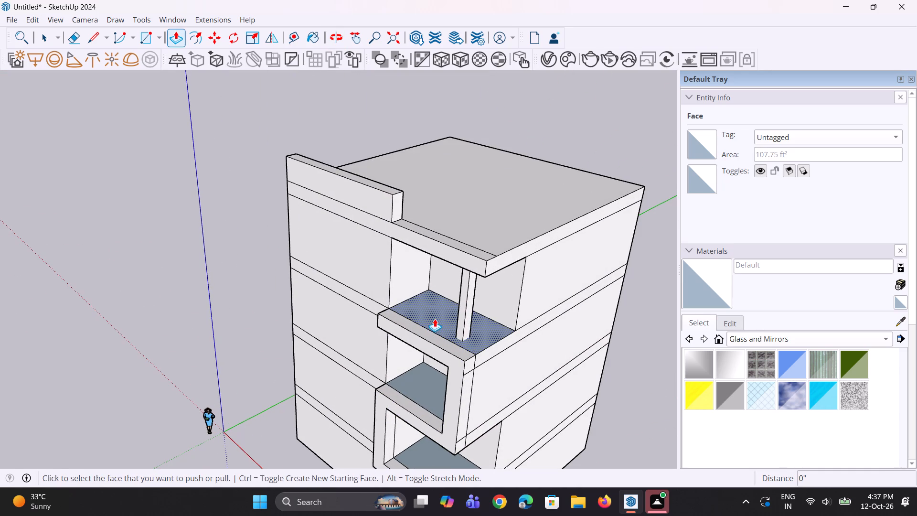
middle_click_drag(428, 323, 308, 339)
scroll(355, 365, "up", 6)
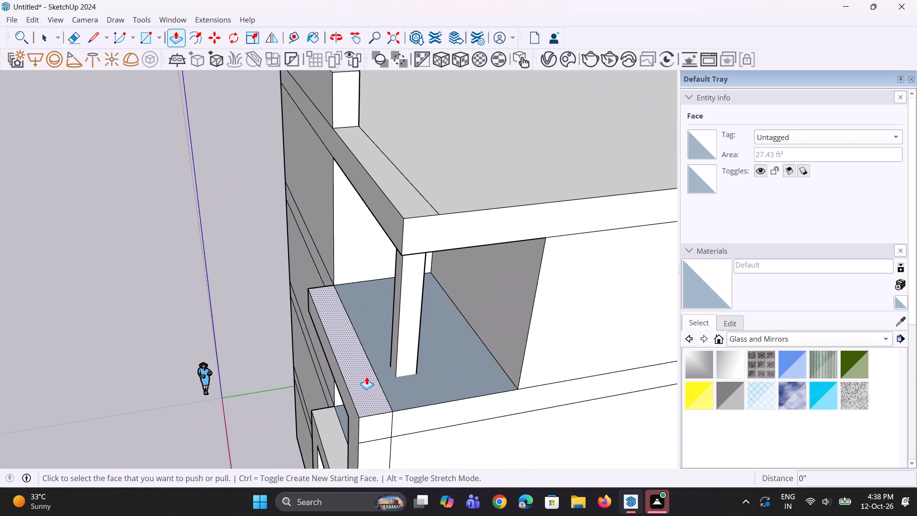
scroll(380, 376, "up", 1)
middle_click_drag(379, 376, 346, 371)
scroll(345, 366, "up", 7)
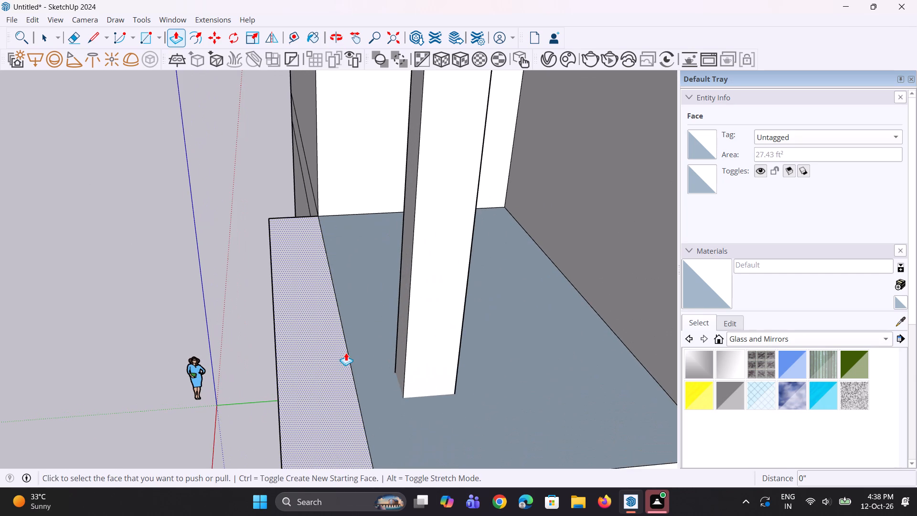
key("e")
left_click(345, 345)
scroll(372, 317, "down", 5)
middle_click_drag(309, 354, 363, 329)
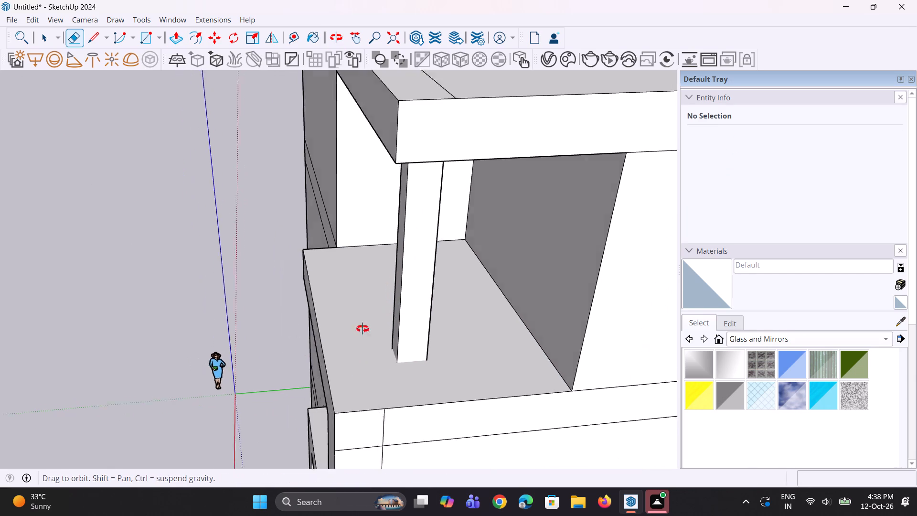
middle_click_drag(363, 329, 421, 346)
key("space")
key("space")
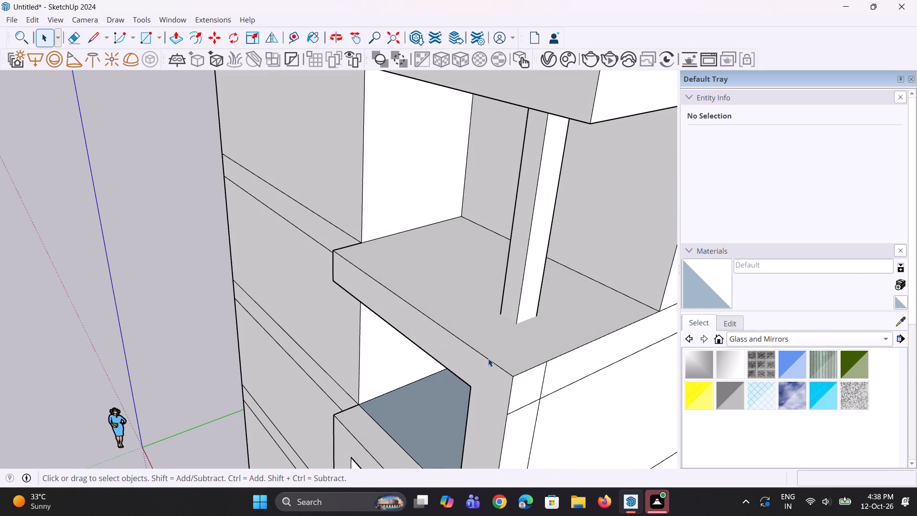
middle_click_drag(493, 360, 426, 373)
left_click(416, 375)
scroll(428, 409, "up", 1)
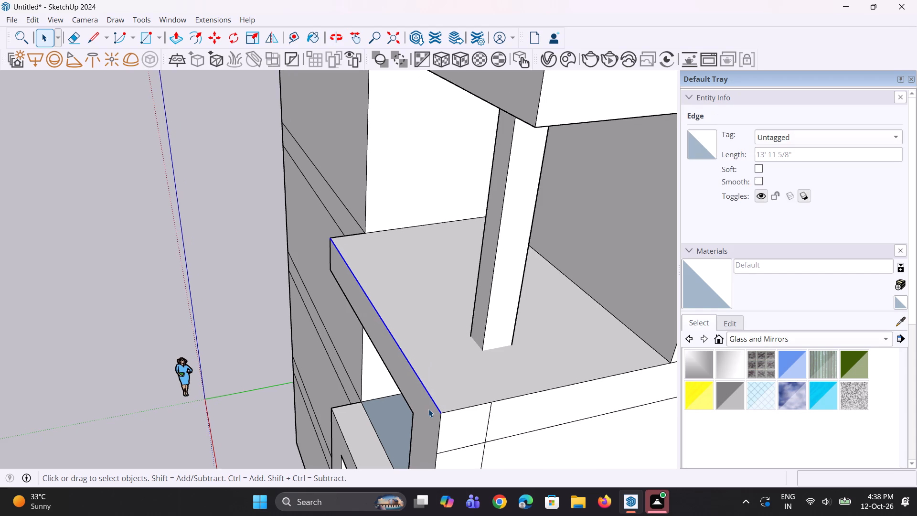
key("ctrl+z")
Copy the outer front edge of the top balcony's slab ledge a short distance inward along the ledge surface.
key("space")
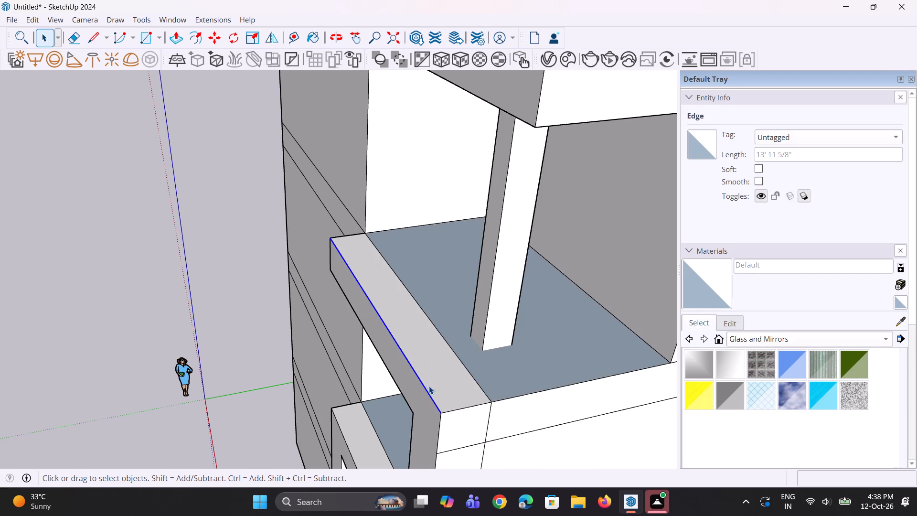
middle_click_drag(427, 386, 404, 377)
key("space")
key("m")
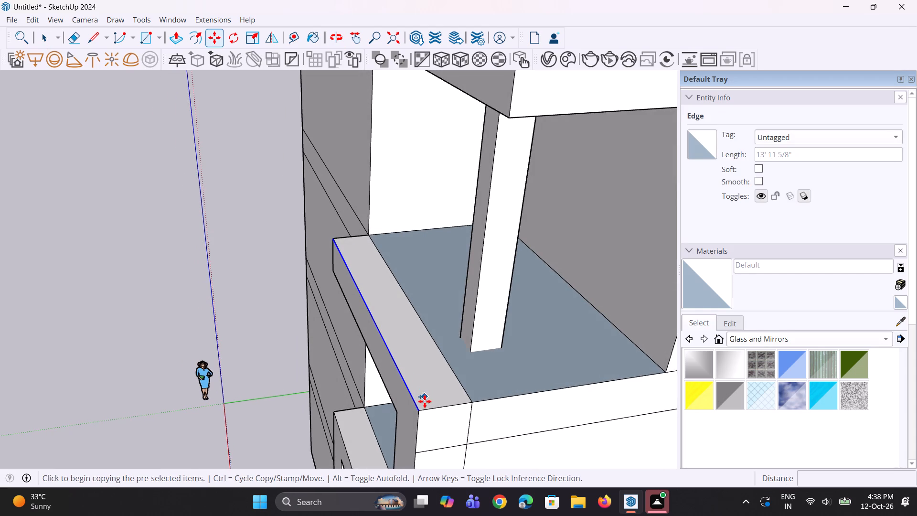
left_click(419, 412)
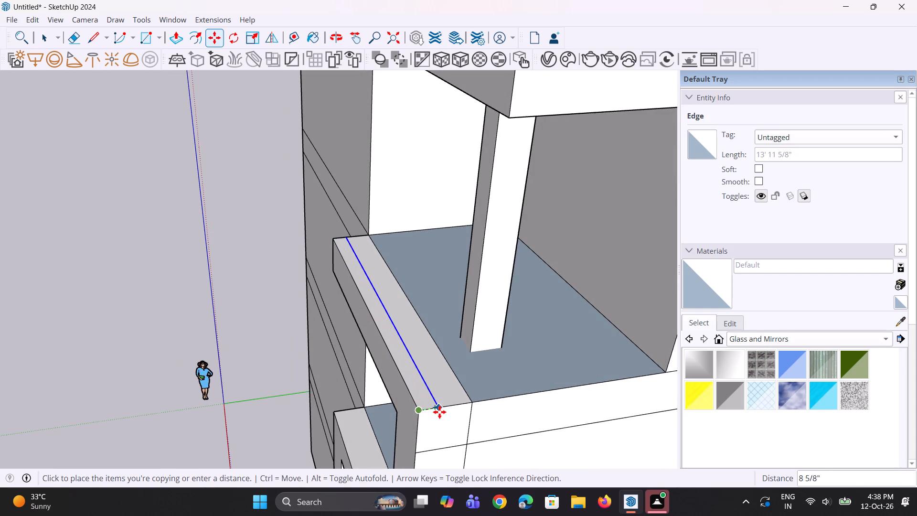
left_click(444, 412)
scroll(423, 375, "up", 1)
middle_click_drag(423, 375, 451, 372)
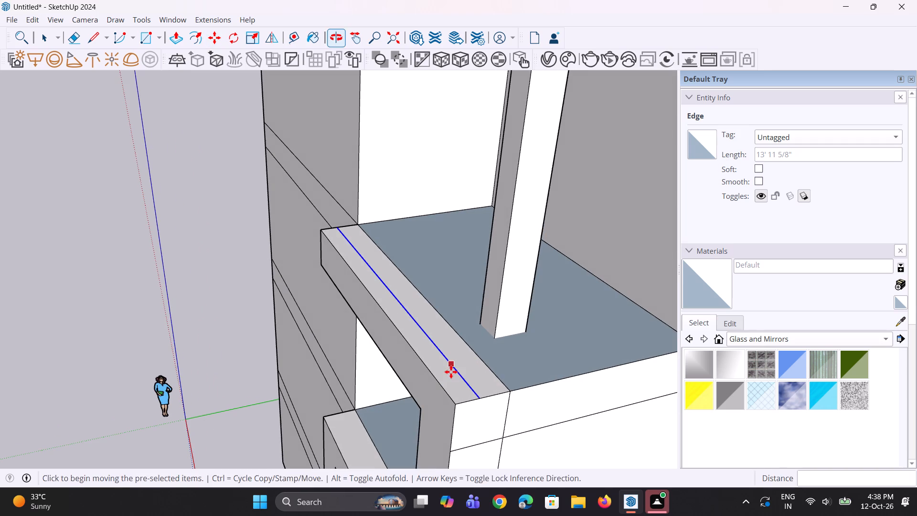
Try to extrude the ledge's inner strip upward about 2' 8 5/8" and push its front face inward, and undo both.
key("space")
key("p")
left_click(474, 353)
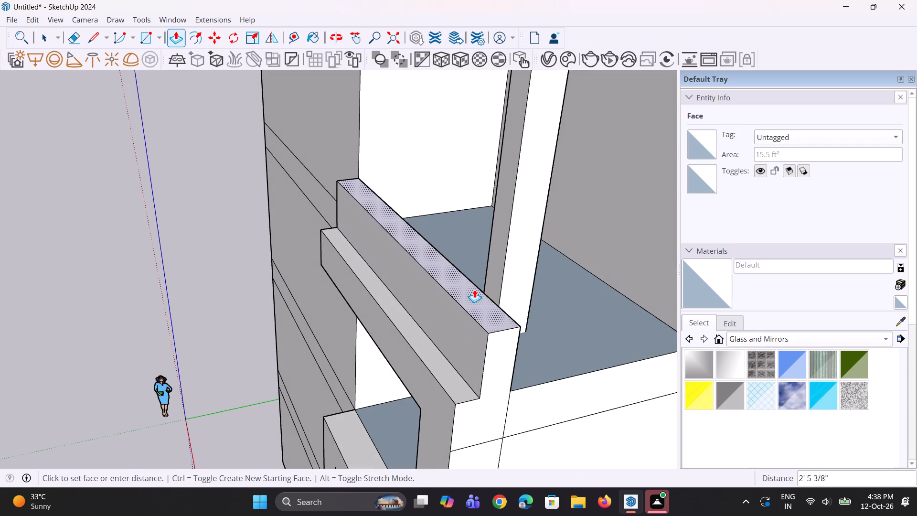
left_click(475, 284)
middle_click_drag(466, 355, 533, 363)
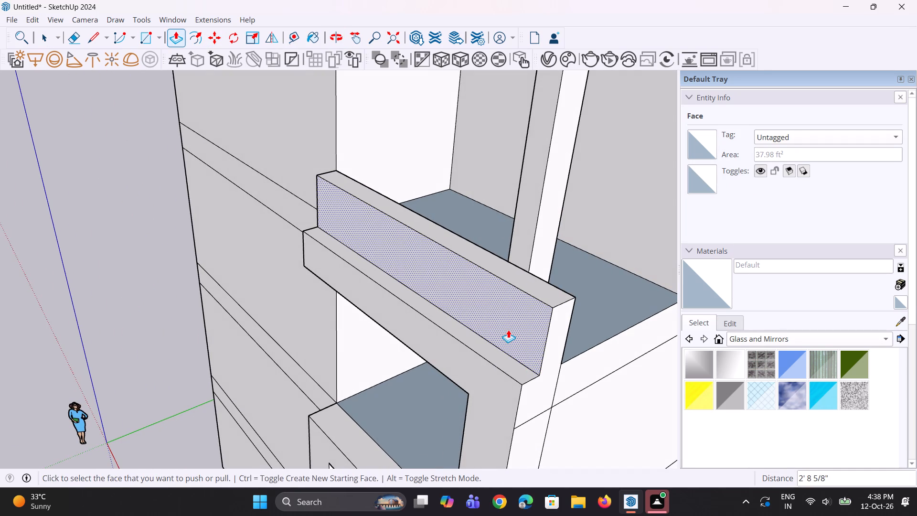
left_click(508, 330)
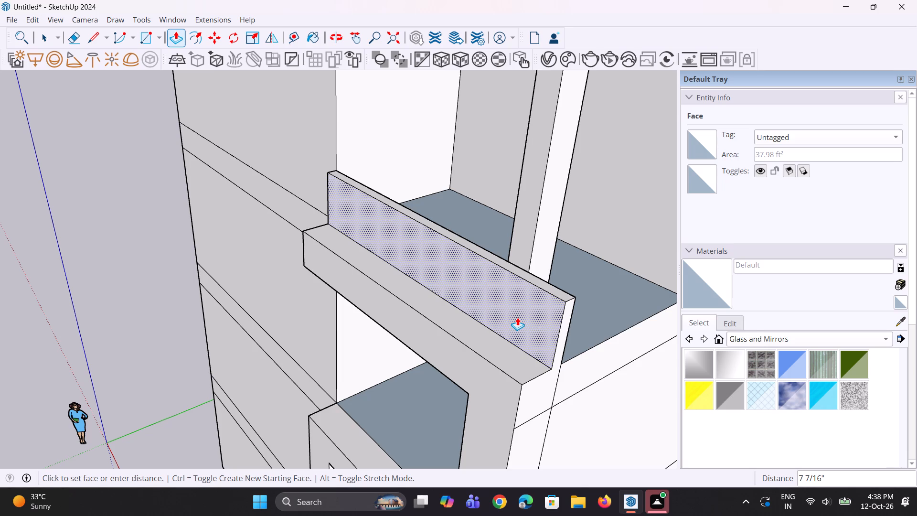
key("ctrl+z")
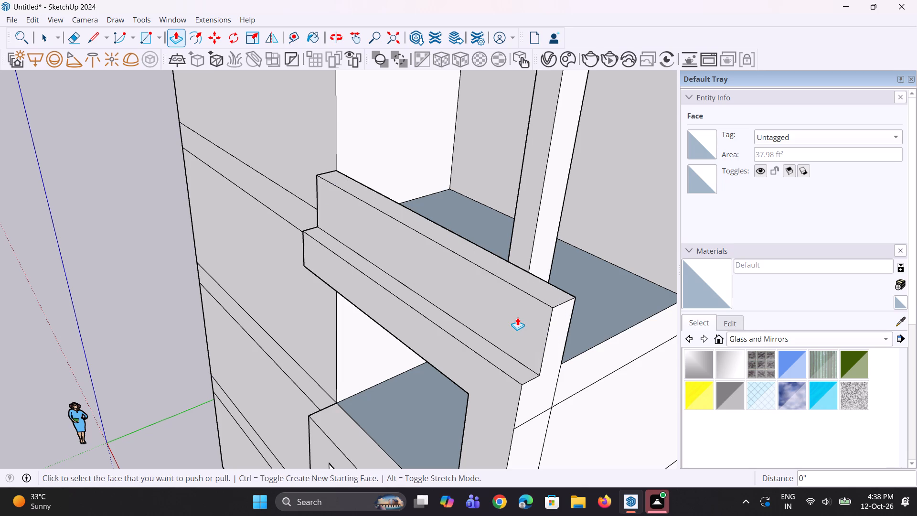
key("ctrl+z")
Copy the front edge of the top balcony's floor inward about 8 1/2" to outline a parapet strip.
middle_click_drag(554, 344, 421, 376)
key("space")
key("space")
left_click(389, 363)
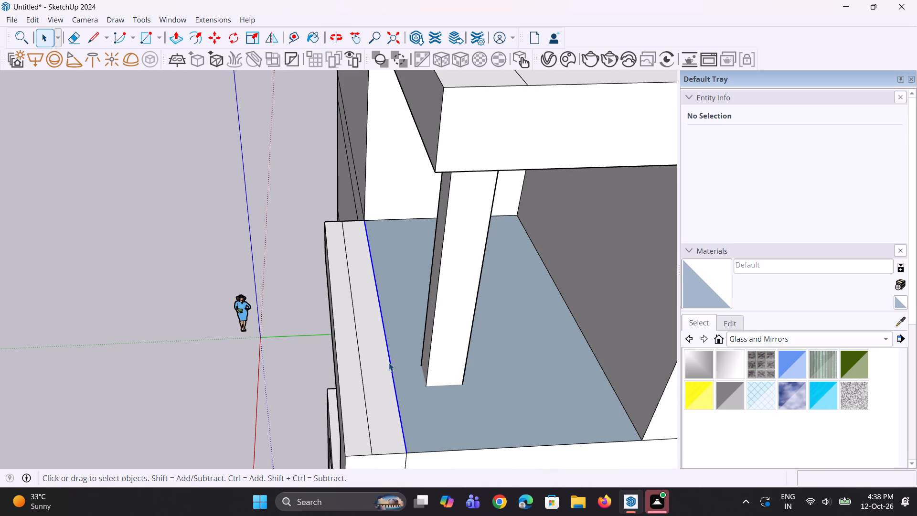
key("m")
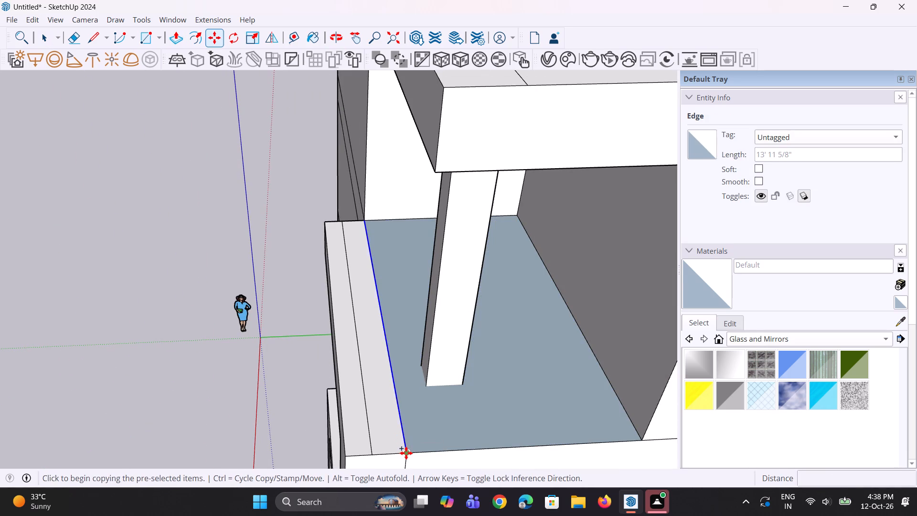
left_click(406, 453)
left_click(429, 454)
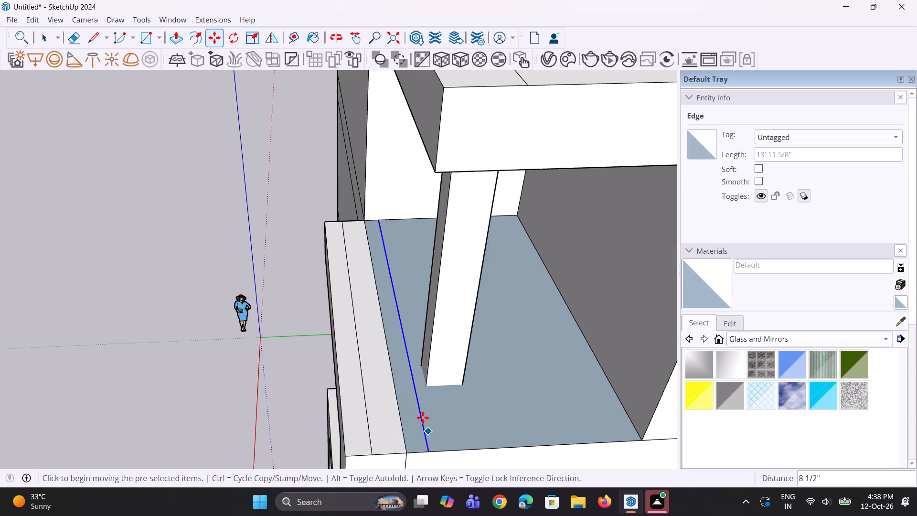
Extrude the narrow strip along the top balcony floor's front edge upward about 2' 2 1/4" as a parapet.
key("p")
left_click(408, 396)
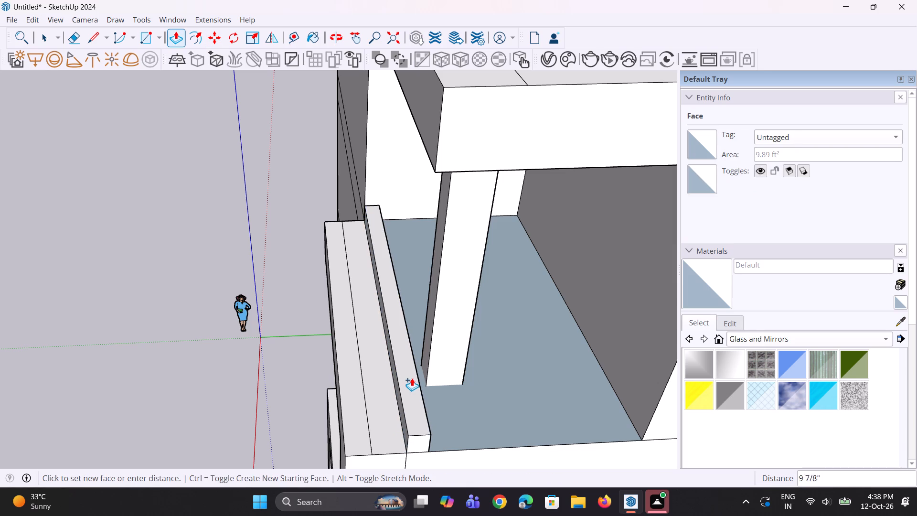
left_click(422, 352)
Raise the top balcony parapet further by extruding its upper face upward.
middle_click_drag(372, 401, 602, 374)
scroll(372, 336, "down", 4)
middle_click_drag(406, 339, 427, 355)
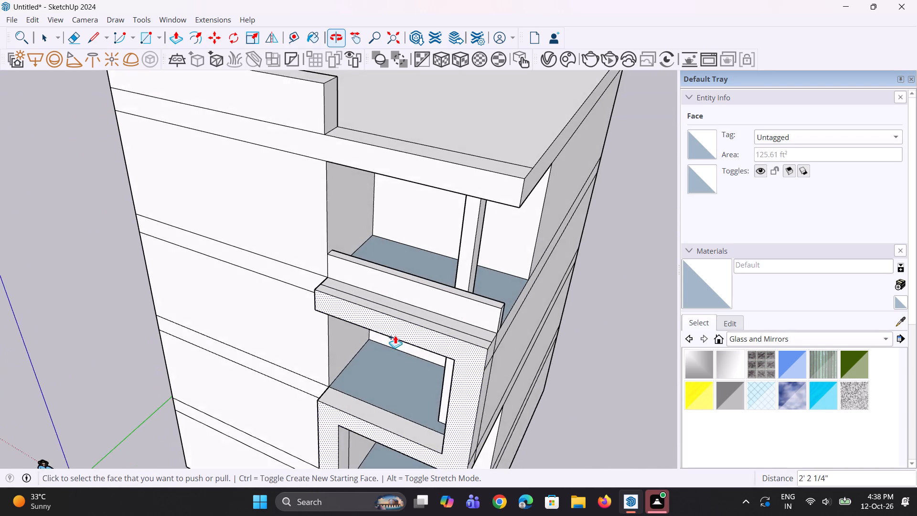
scroll(384, 329, "up", 3)
scroll(384, 304, "down", 4)
middle_click_drag(395, 311, 398, 293)
scroll(413, 266, "up", 4)
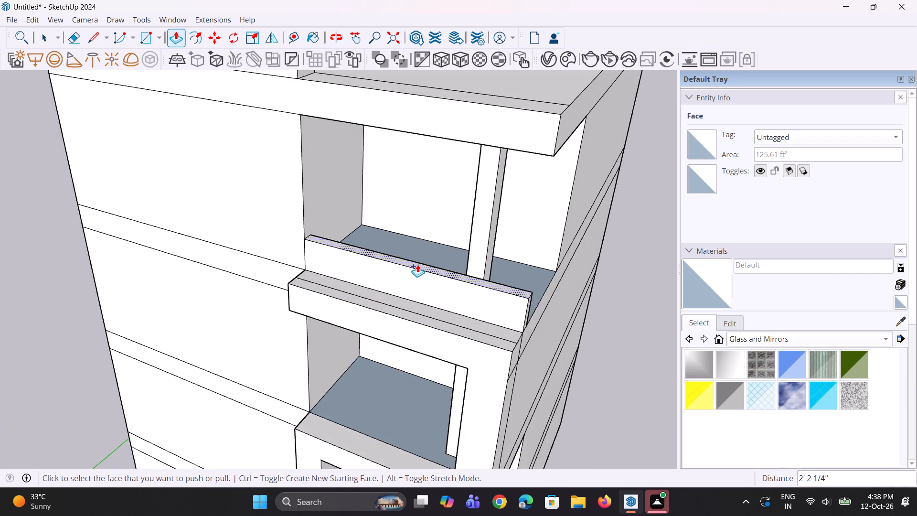
scroll(417, 264, "up", 2)
left_click(418, 266)
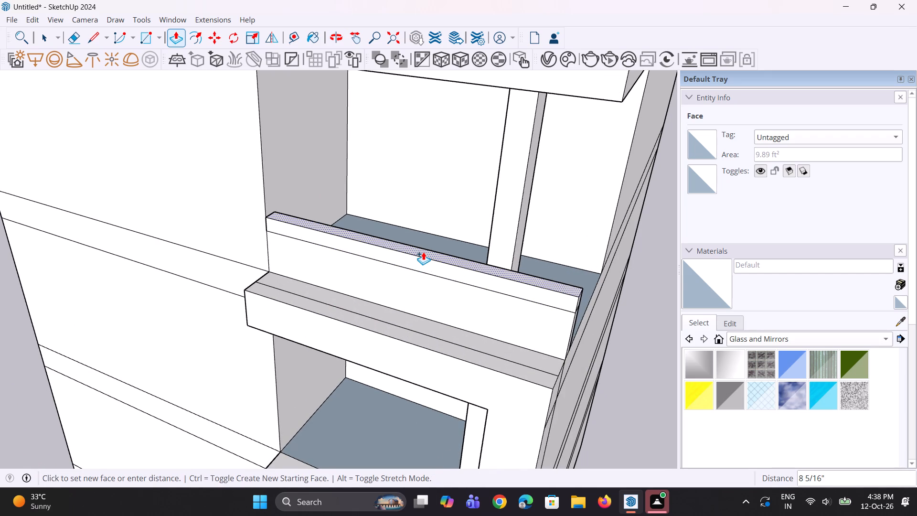
left_click(424, 250)
Extrude the top balcony parapet's upper face another 4 5/8" as a cap band, using a new starting face.
scroll(419, 329, "down", 5)
middle_click_drag(425, 341, 515, 289)
scroll(429, 225, "up", 8)
middle_click_drag(431, 268, 431, 283)
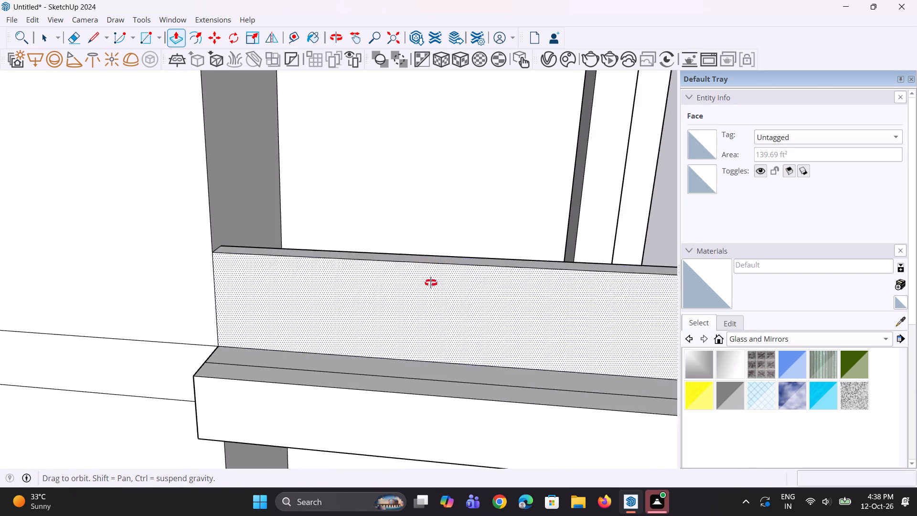
middle_click_drag(431, 283, 426, 318)
left_click(437, 281)
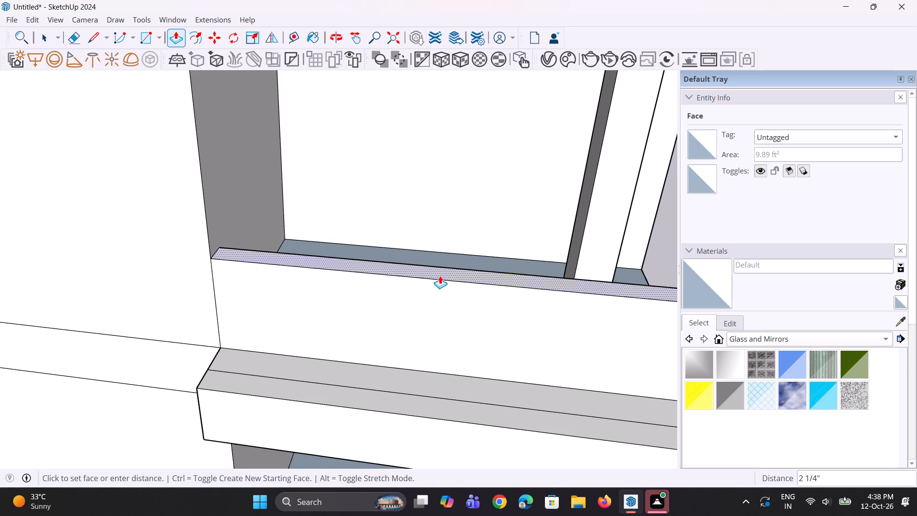
left_click(442, 270)
Copy the floor's front edge a short distance inward on the balcony directly below the top one to outline a parapet strip.
scroll(412, 301, "down", 2)
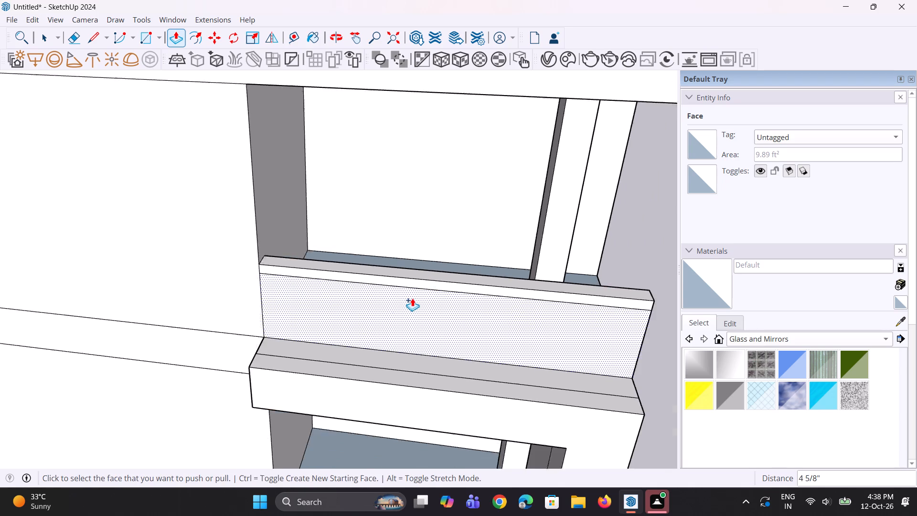
scroll(412, 298, "down", 6)
middle_click_drag(432, 374, 415, 310)
scroll(415, 304, "down", 8)
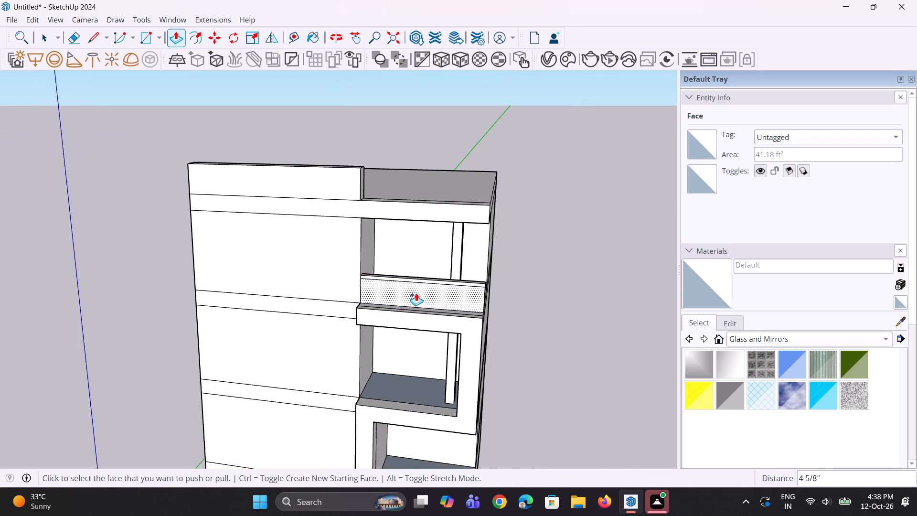
middle_click_drag(400, 399, 345, 455)
scroll(350, 444, "up", 8)
key("space")
key("space")
middle_click_drag(392, 420, 331, 434)
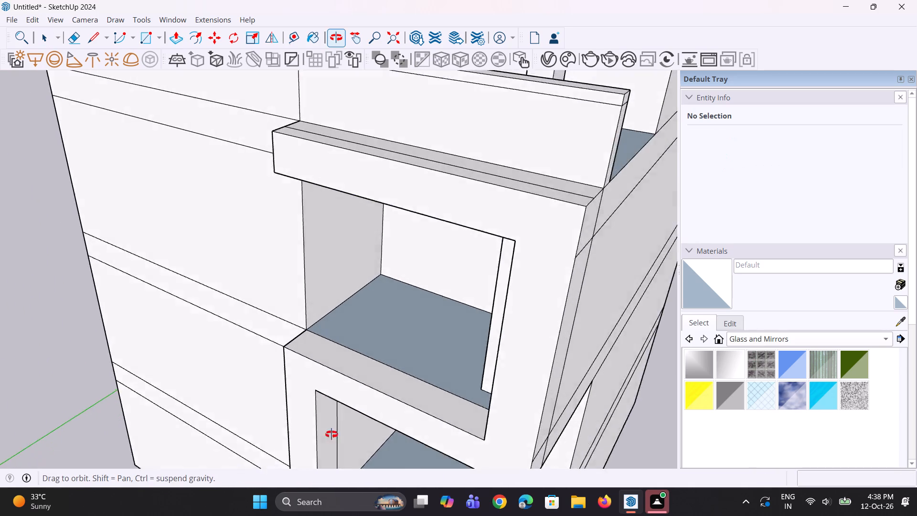
middle_click_drag(331, 434, 330, 434)
scroll(345, 368, "up", 5)
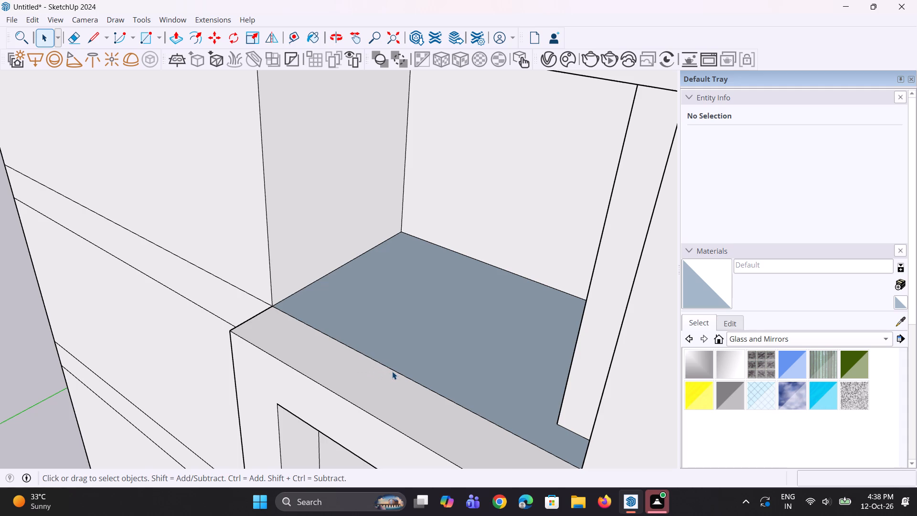
left_click(392, 371)
key("m")
scroll(306, 312, "up", 3)
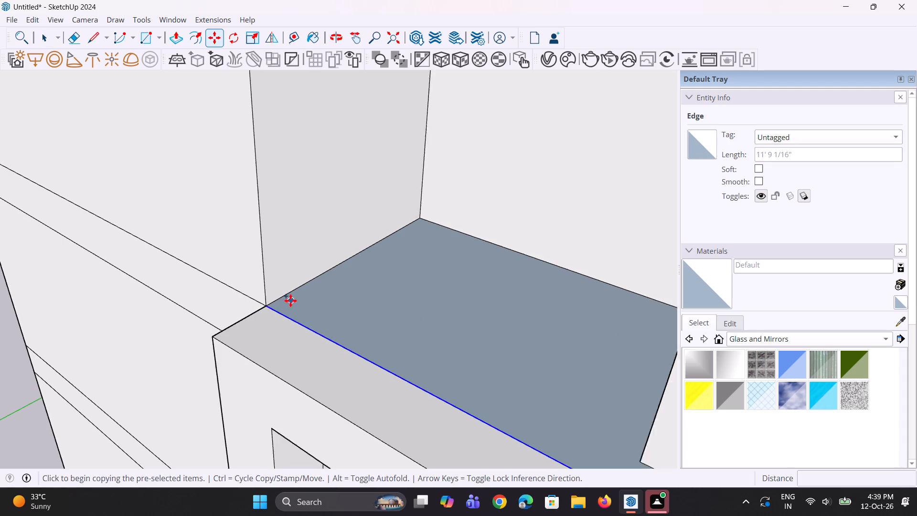
left_click(268, 307)
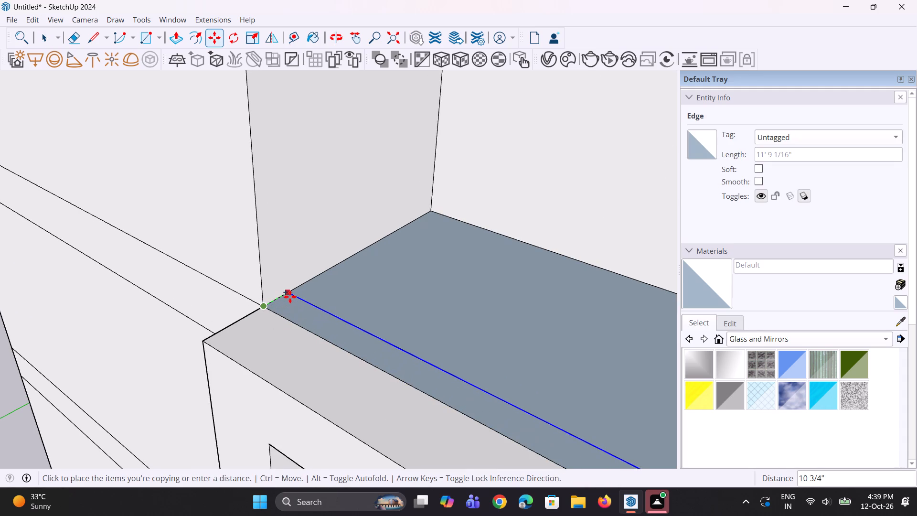
left_click(286, 300)
Extrude the floor strip of the balcony directly below the top one upward about 2' 5 5/16" as a parapet.
middle_click_drag(313, 361, 329, 365)
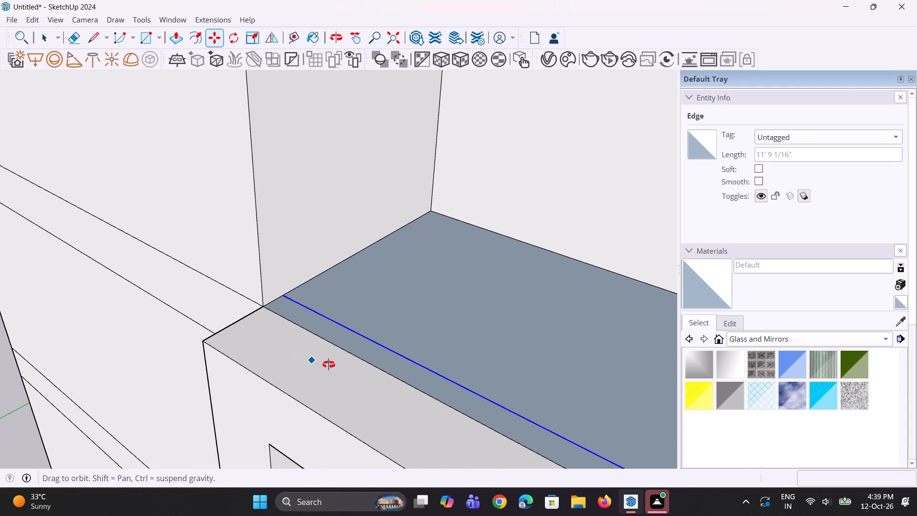
middle_click_drag(329, 365, 352, 365)
key("p")
left_click(367, 340)
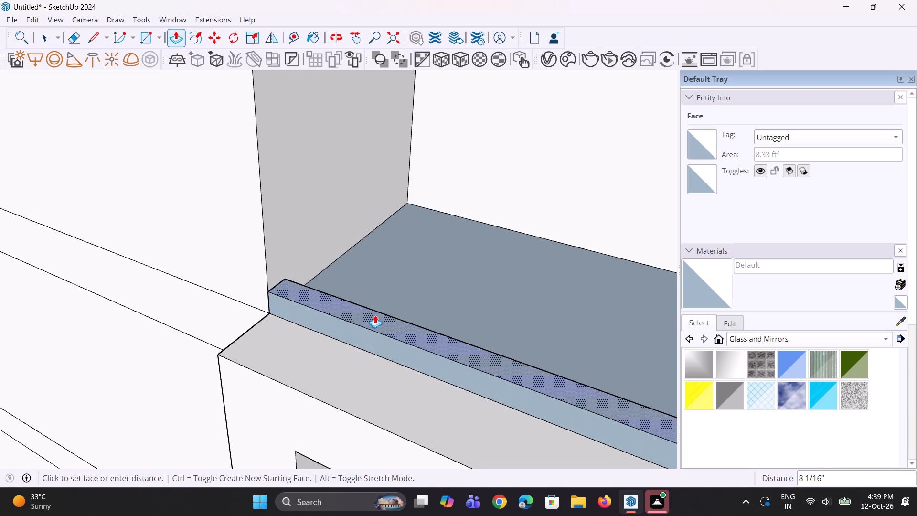
scroll(372, 315, "down", 7)
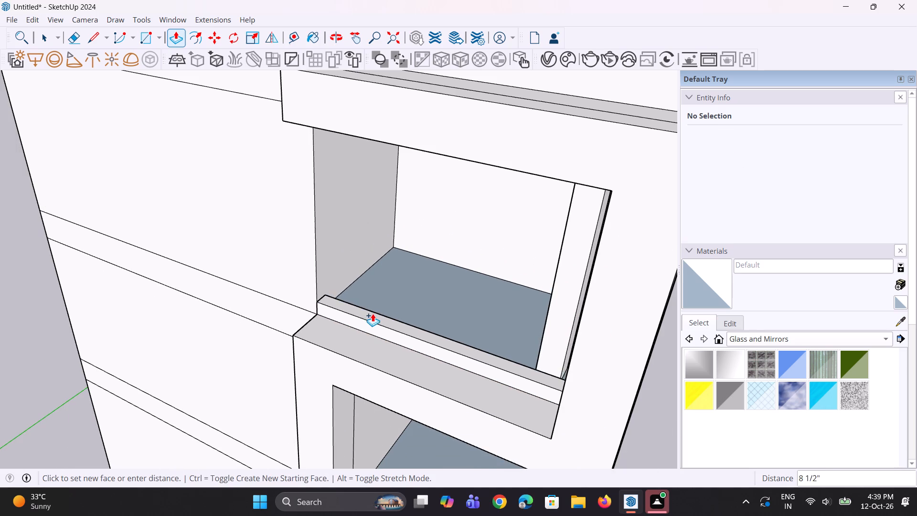
double_click(382, 284)
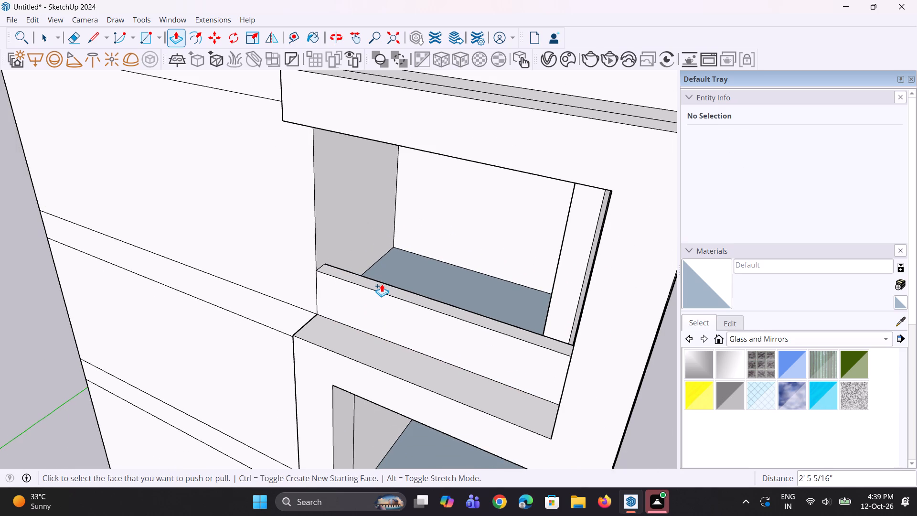
middle_click_drag(403, 334, 427, 329)
scroll(378, 364, "down", 5)
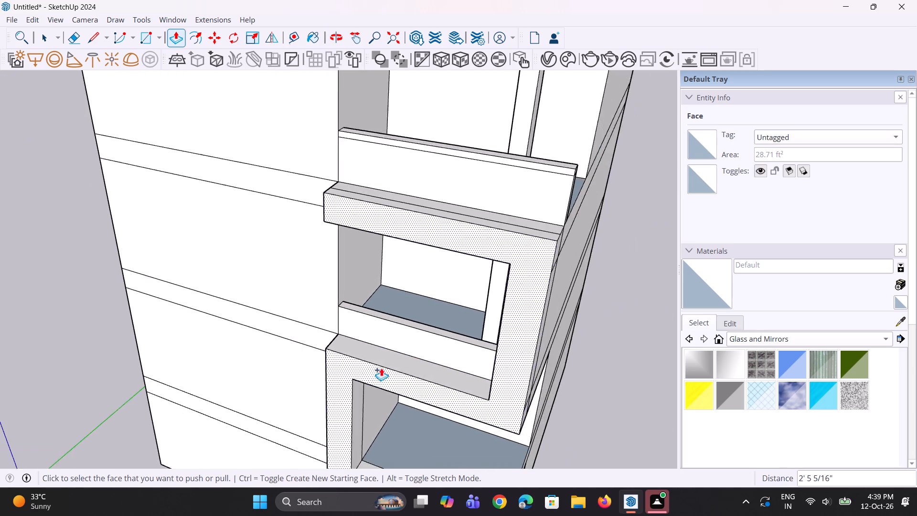
Undo the last parapet extrusion on the balcony directly below the top one and extrude its floor strip upward about 2' 9 1/4".
middle_click_drag(384, 361, 363, 371)
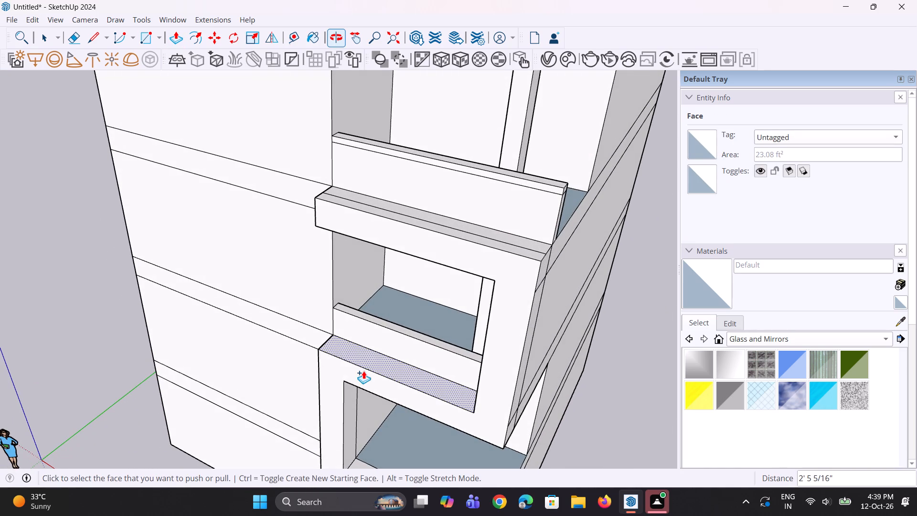
key("ctrl+z")
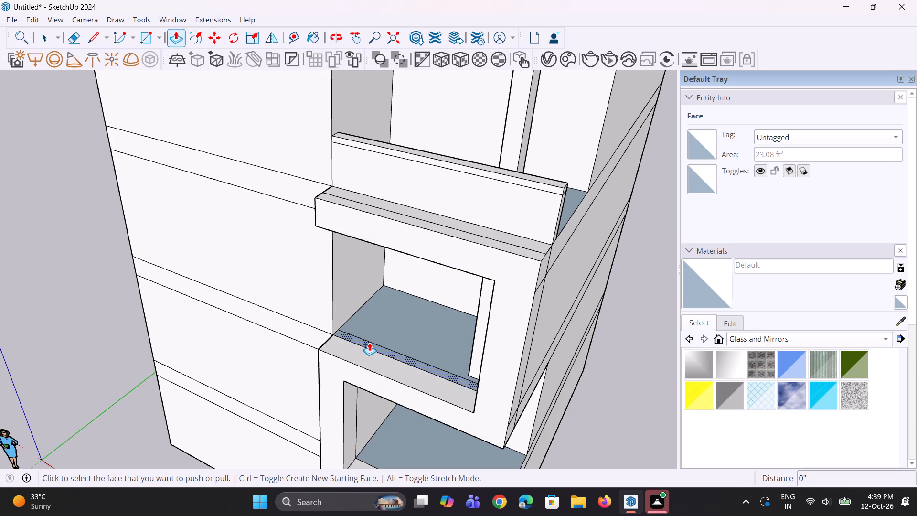
left_click(369, 343)
left_click(385, 313)
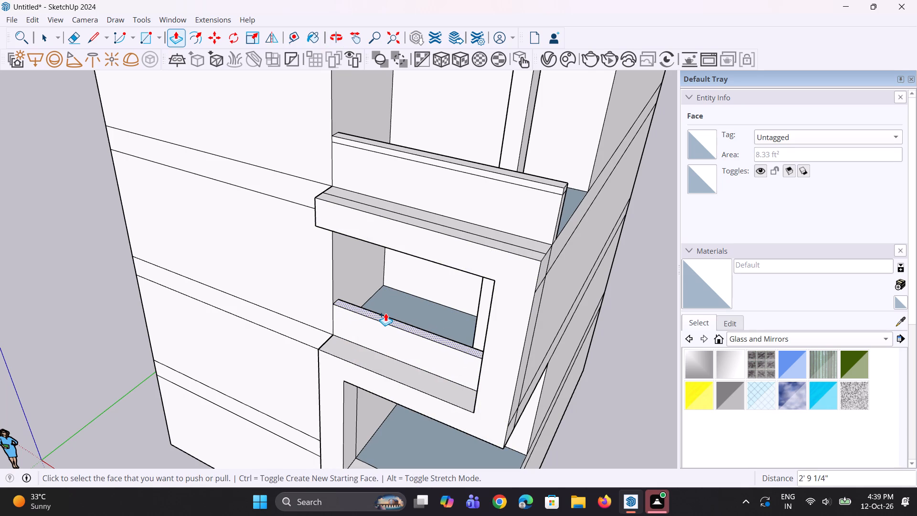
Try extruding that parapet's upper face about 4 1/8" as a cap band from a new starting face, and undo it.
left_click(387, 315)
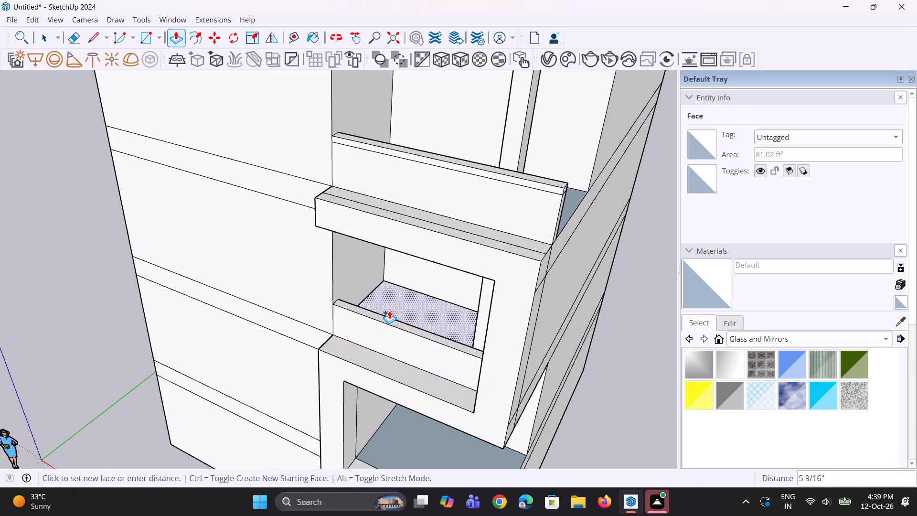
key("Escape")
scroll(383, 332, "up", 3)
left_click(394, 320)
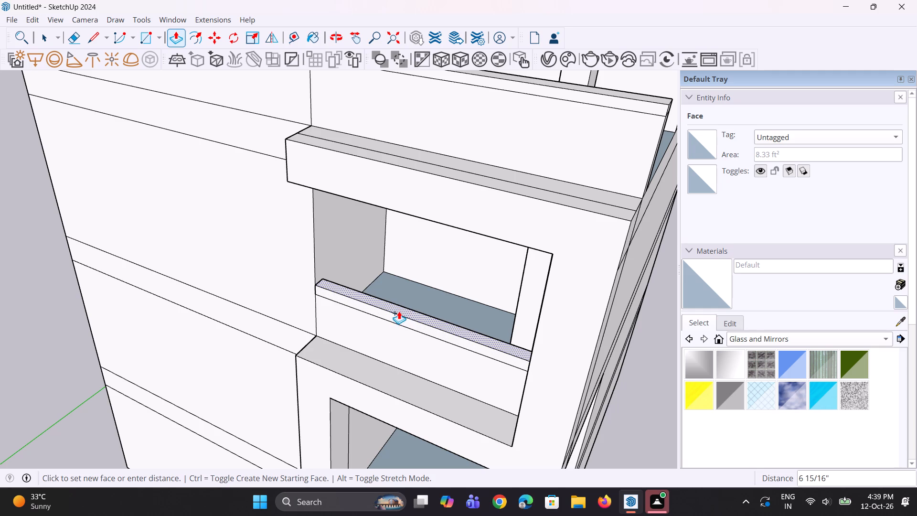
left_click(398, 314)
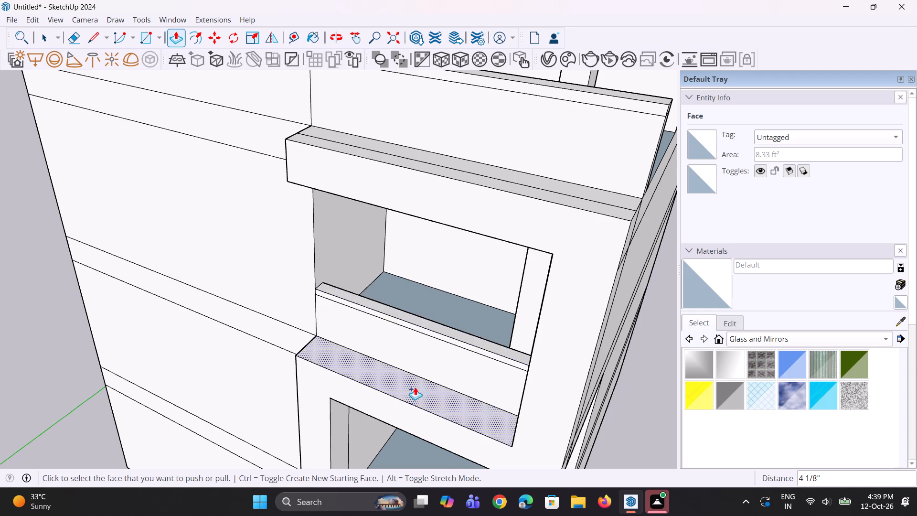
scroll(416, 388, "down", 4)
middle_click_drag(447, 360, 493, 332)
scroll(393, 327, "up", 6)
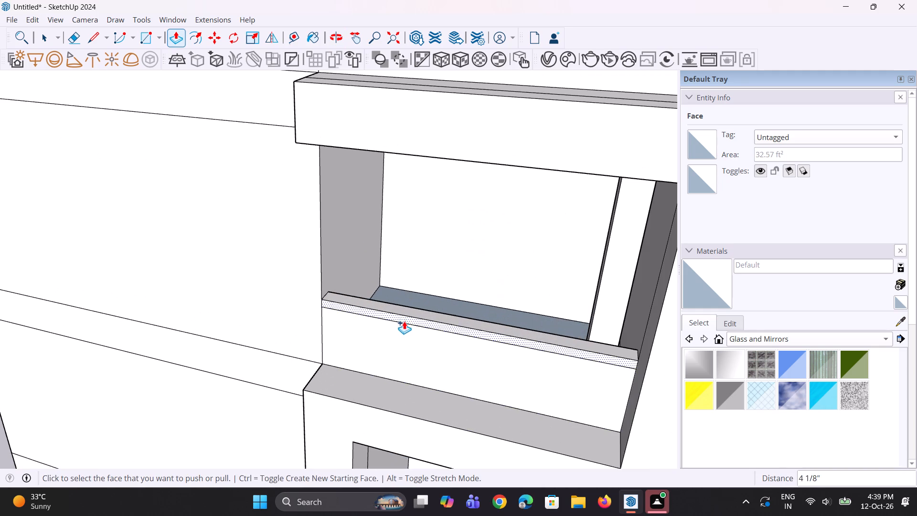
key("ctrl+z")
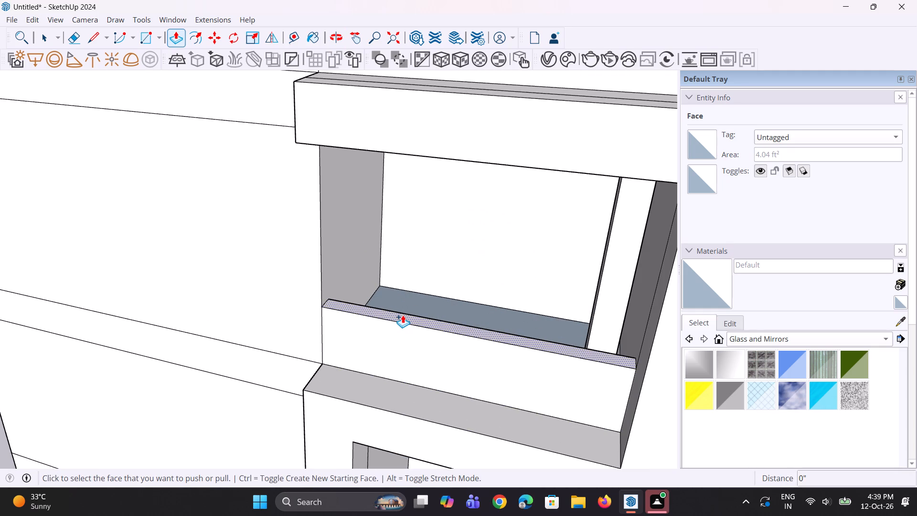
Extrude the same parapet's upper face about 4 1/4" as a cap band, using a new starting face.
left_click(403, 315)
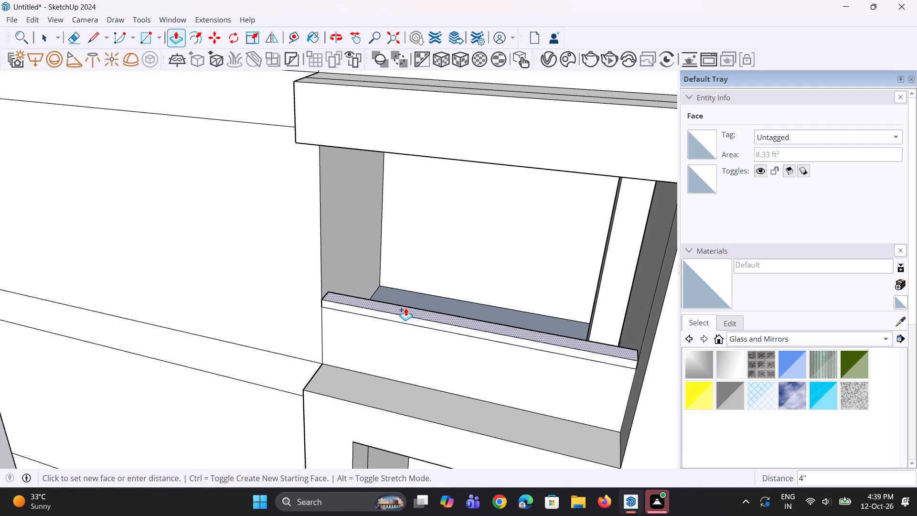
left_click(405, 307)
Copy the lowest balcony floor's front edge about 9 9/16" outward onto the frame ledge to outline a parapet strip.
scroll(370, 325, "down", 9)
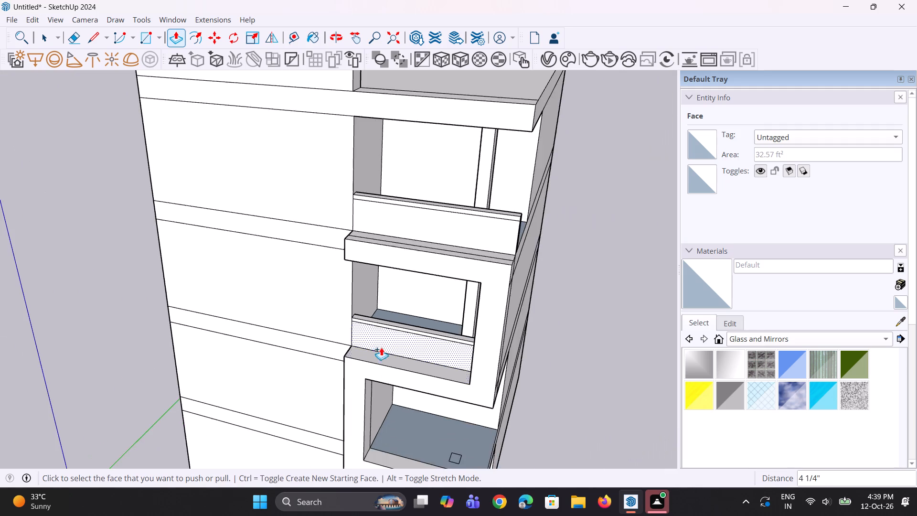
middle_click_drag(388, 410, 416, 370)
scroll(409, 328, "down", 9)
middle_click_drag(397, 394, 352, 441)
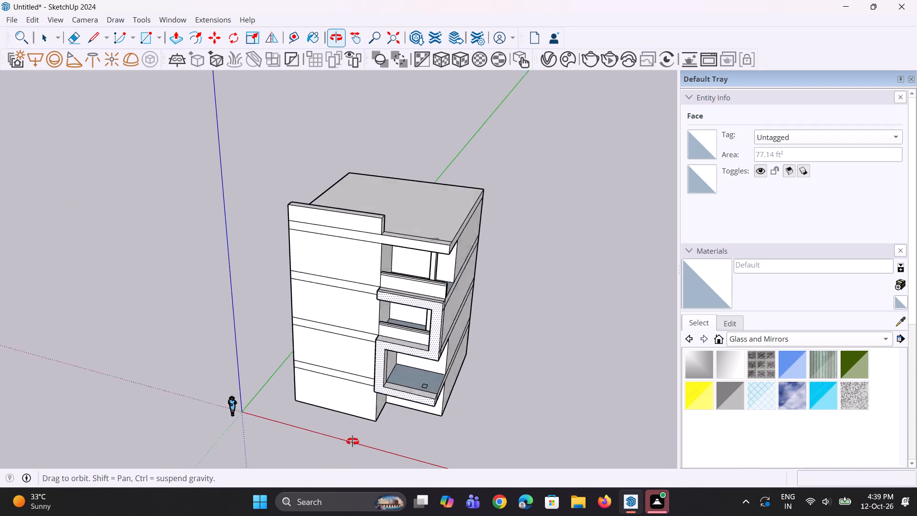
middle_click_drag(352, 441, 332, 443)
scroll(429, 404, "up", 9)
key("space")
key("space")
scroll(373, 377, "down", 4)
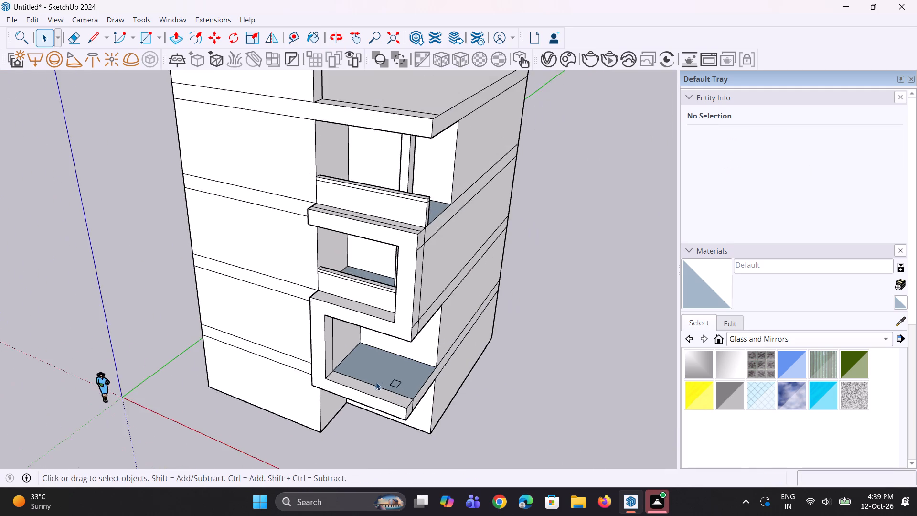
middle_click_drag(372, 397, 359, 434)
scroll(365, 397, "up", 8)
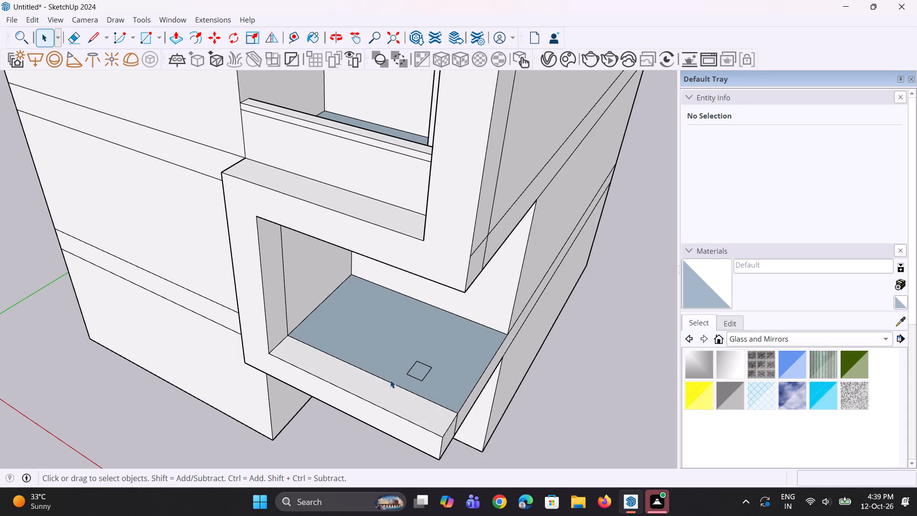
left_click(390, 380)
scroll(390, 393, "up", 2)
left_click(397, 389)
scroll(400, 390, "up", 2)
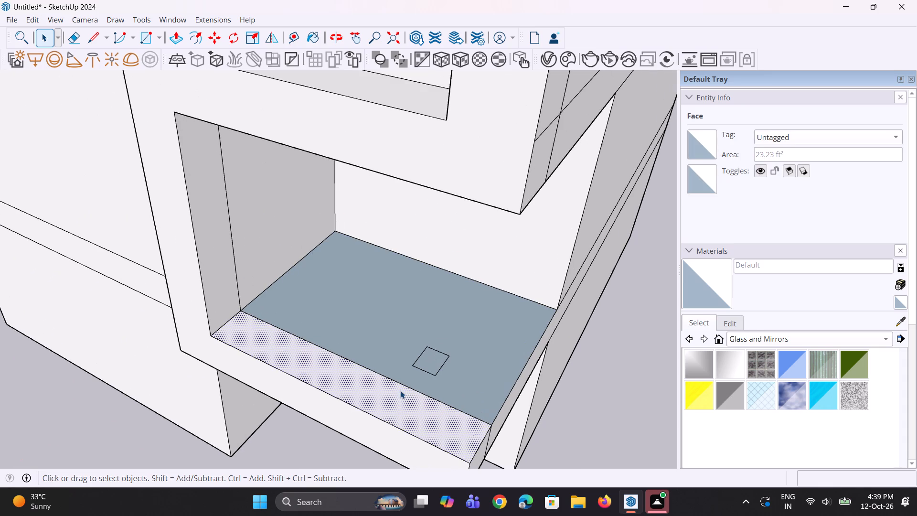
left_click(407, 388)
scroll(408, 389, "up", 2)
key("m")
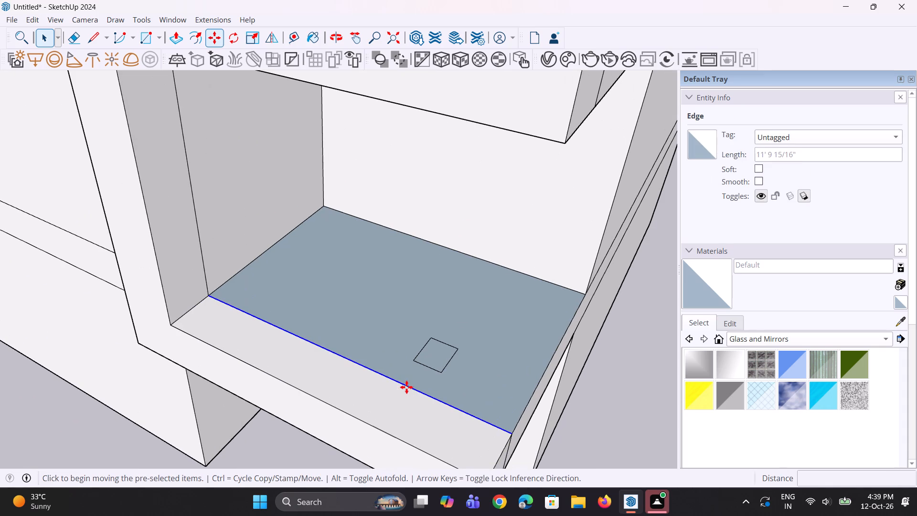
left_click(507, 439)
left_click(496, 450)
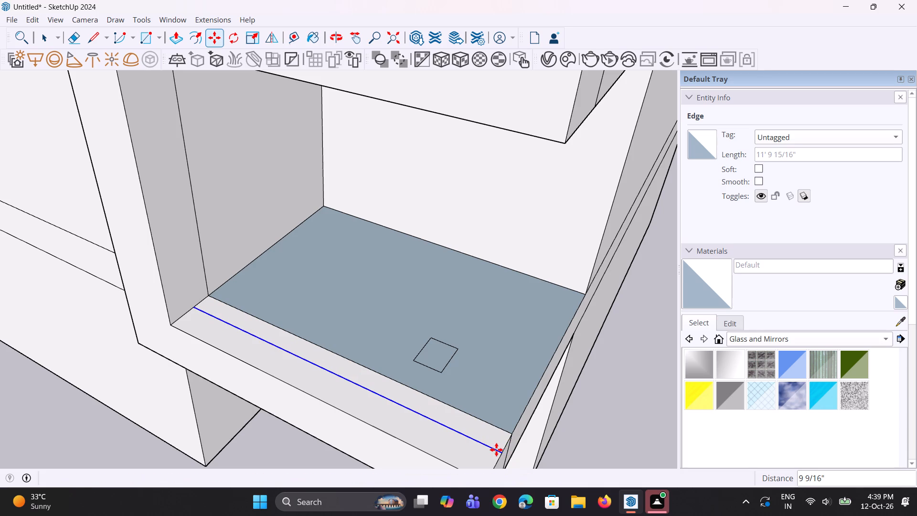
Extrude the lowest balcony's edge strip upward about 2' 8 9/16" as a parapet.
key("p")
left_click(446, 415)
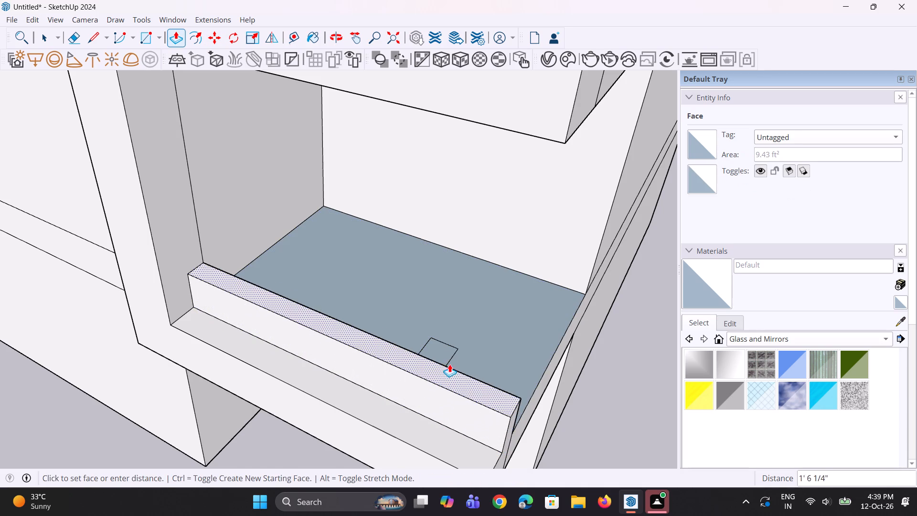
left_click(450, 349)
Extrude the lowest balcony parapet's upper face a short distance upward as a cap band, using a new starting face.
middle_click_drag(437, 423, 488, 376)
scroll(488, 376, "up", 1)
scroll(412, 397, "down", 5)
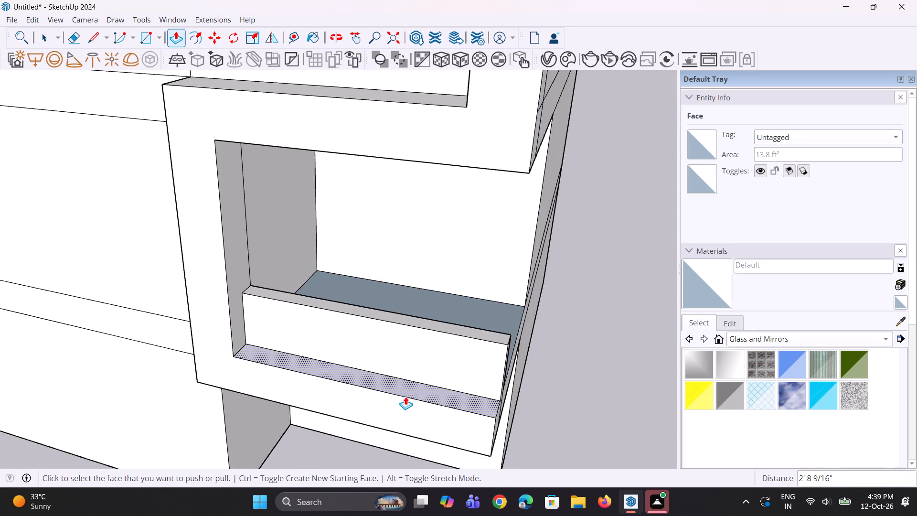
middle_click_drag(405, 397, 414, 376)
scroll(337, 375, "down", 4)
middle_click_drag(334, 383, 345, 383)
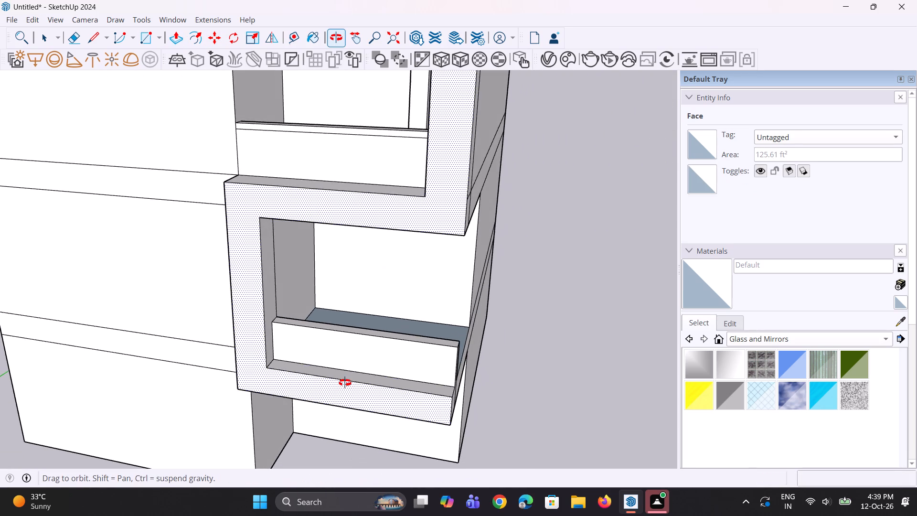
middle_click_drag(345, 383, 285, 411)
scroll(325, 365, "down", 1)
scroll(329, 358, "up", 3)
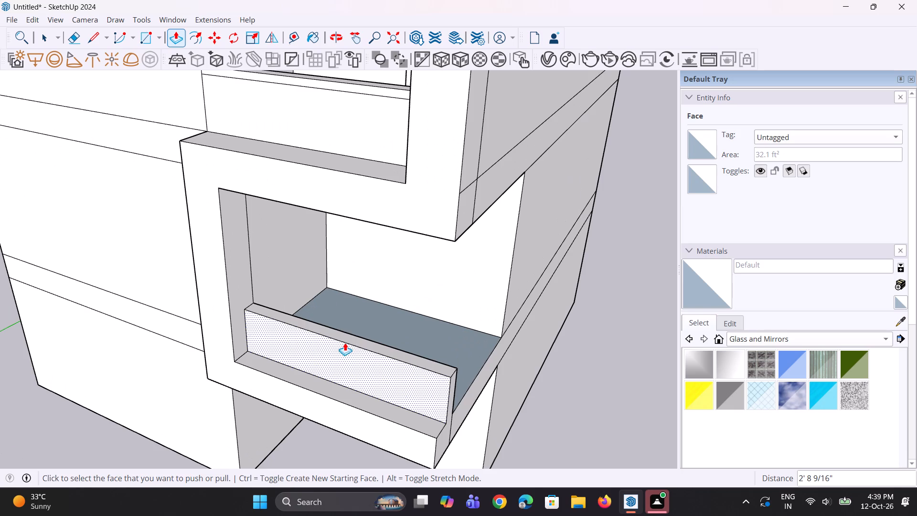
left_click(348, 341)
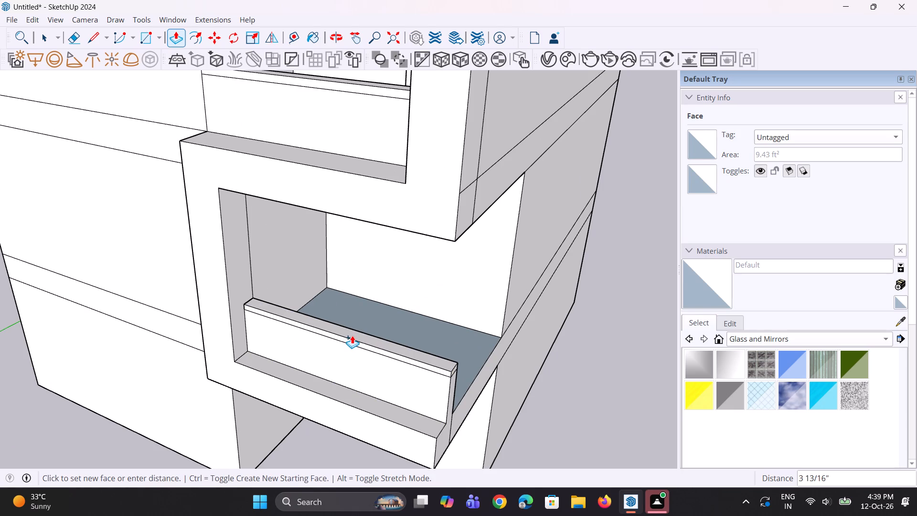
left_click(352, 334)
Examine the facade frame and the three balcony parapets from several angles and distances.
middle_click_drag(267, 426, 359, 381)
scroll(358, 387, "down", 3)
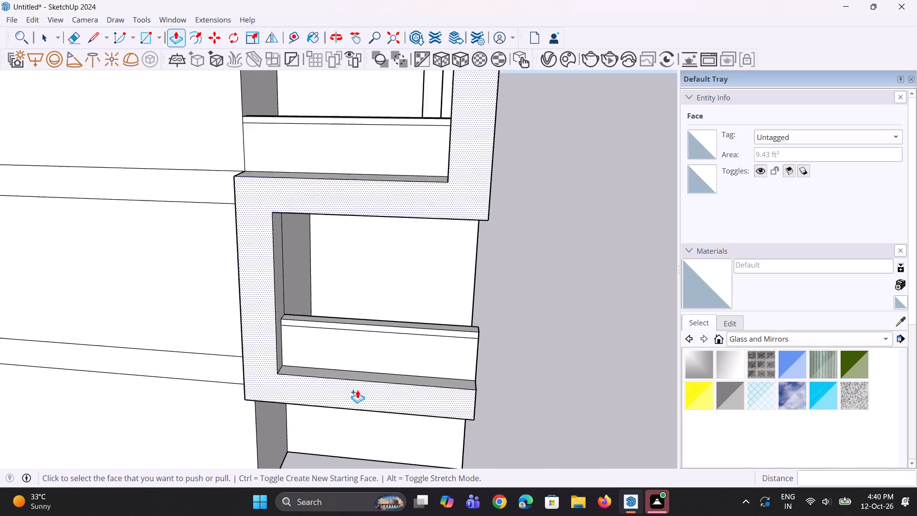
scroll(357, 390, "down", 3)
middle_click_drag(357, 390, 357, 383)
key("space")
key("space")
left_click(494, 398)
scroll(256, 265, "down", 3)
middle_click_drag(278, 311, 273, 302)
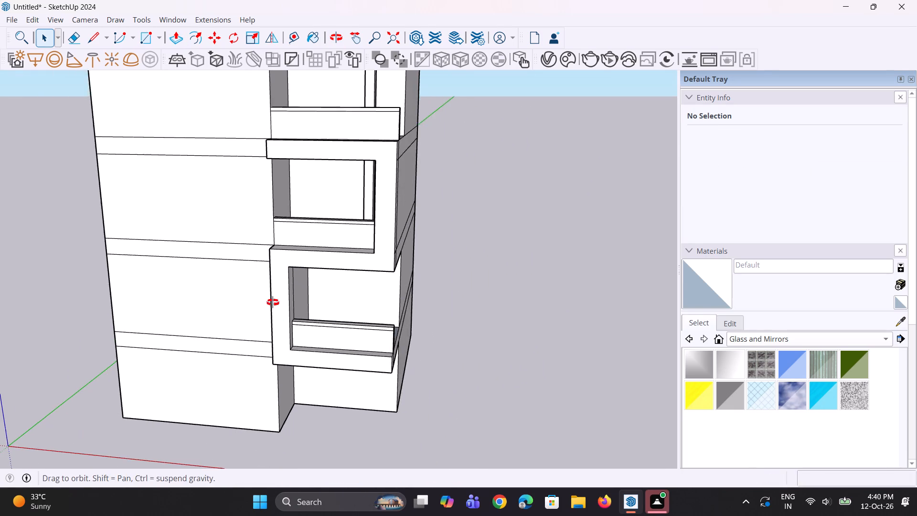
middle_click_drag(273, 302, 262, 290)
scroll(310, 350, "down", 4)
middle_click_drag(326, 358, 315, 334)
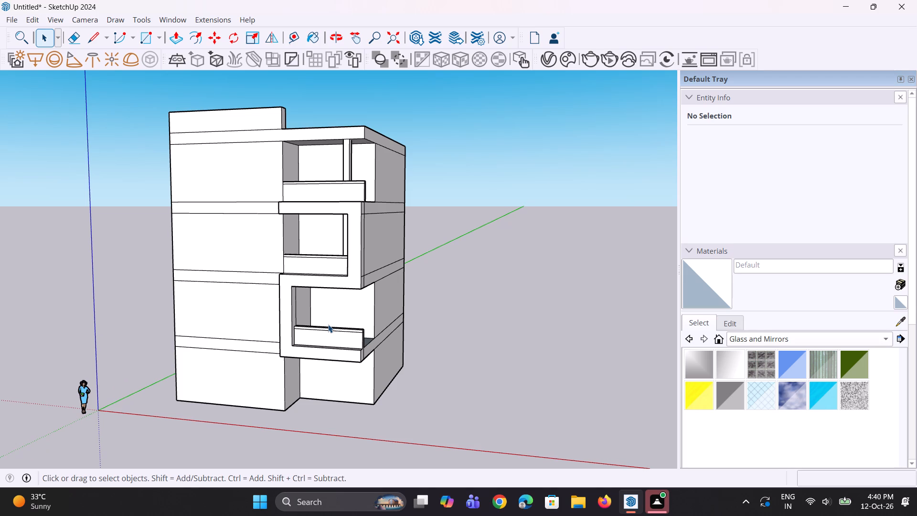
scroll(354, 174, "down", 3)
middle_click_drag(363, 218, 363, 247)
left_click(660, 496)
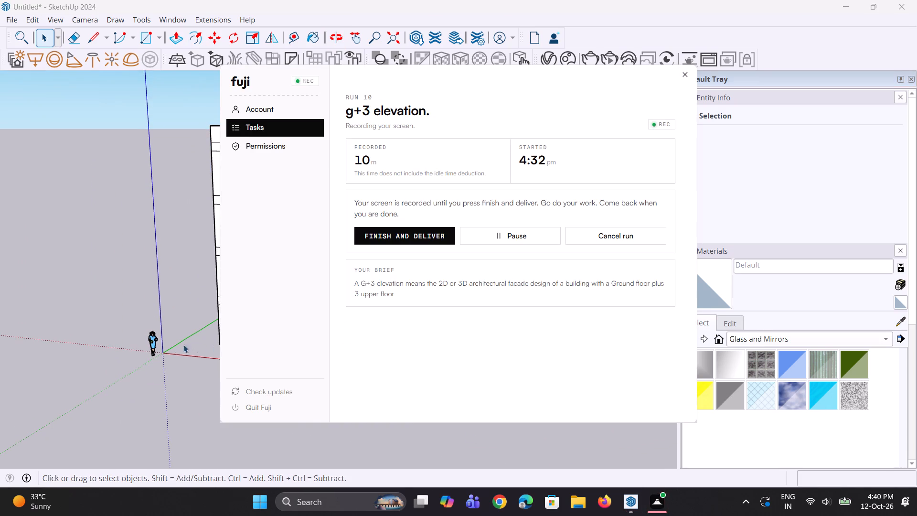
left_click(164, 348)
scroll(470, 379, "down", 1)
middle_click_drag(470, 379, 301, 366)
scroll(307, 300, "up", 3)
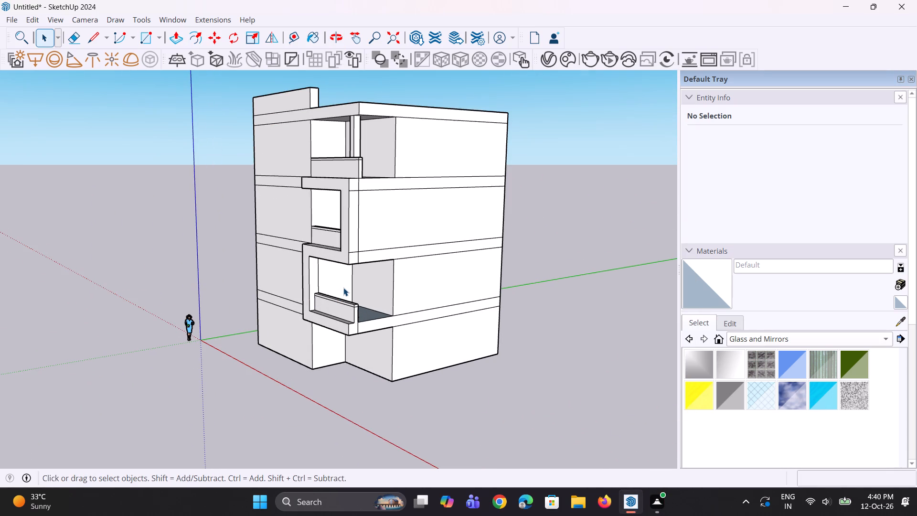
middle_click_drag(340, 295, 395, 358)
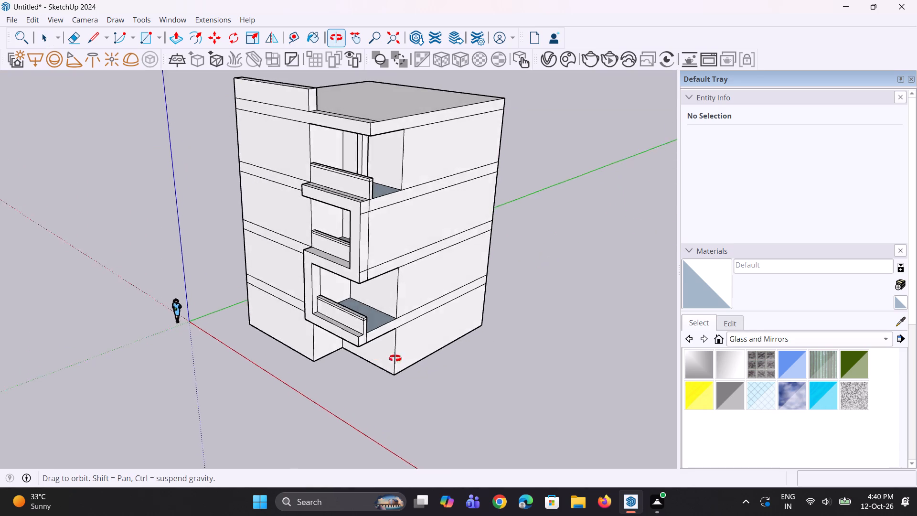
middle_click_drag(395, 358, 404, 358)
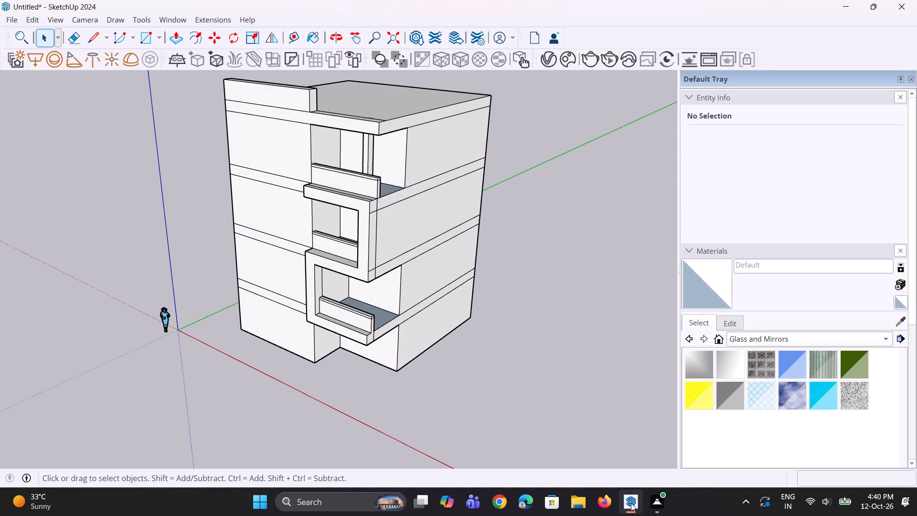
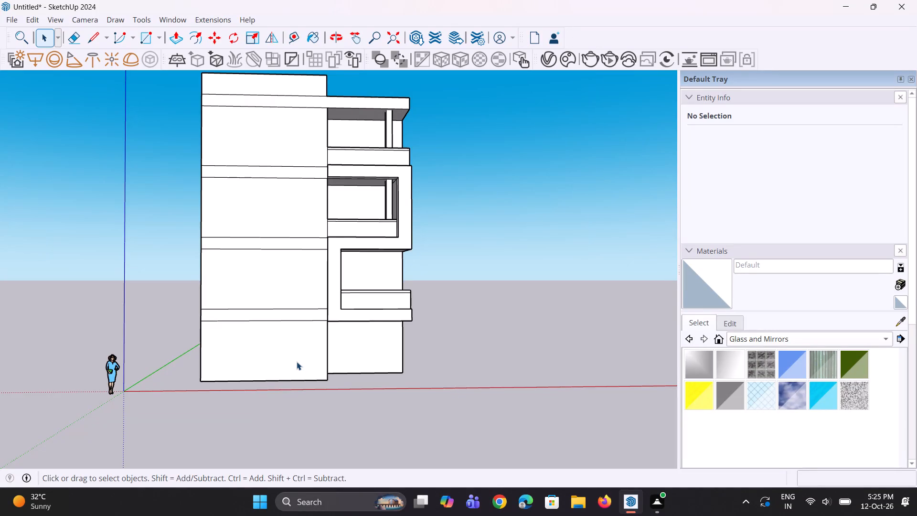
Examine the building's front elevation, facade frame and balcony parapets from several angles and distances.
scroll(297, 362, "down", 2)
middle_click_drag(297, 362, 277, 352)
scroll(273, 349, "down", 4)
middle_click_drag(273, 349, 288, 365)
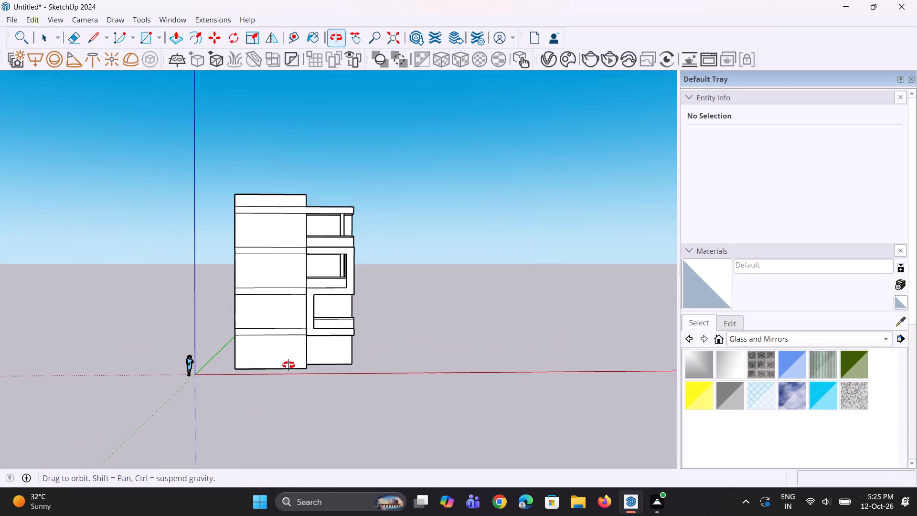
middle_click_drag(288, 365, 287, 379)
scroll(308, 312, "up", 3)
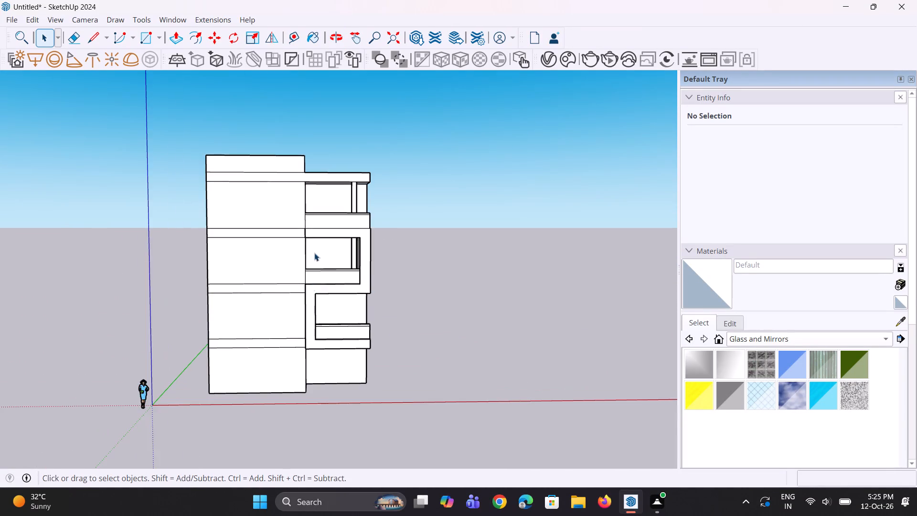
scroll(304, 217, "up", 11)
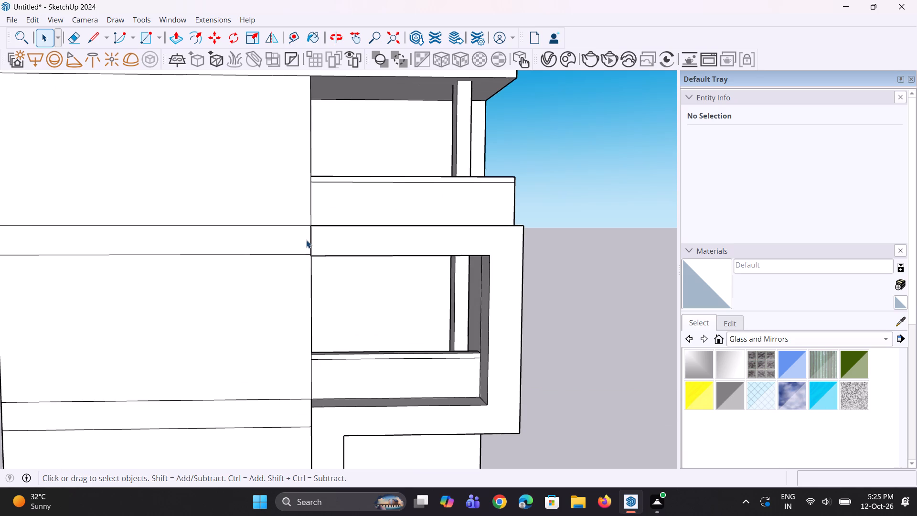
scroll(306, 240, "down", 2)
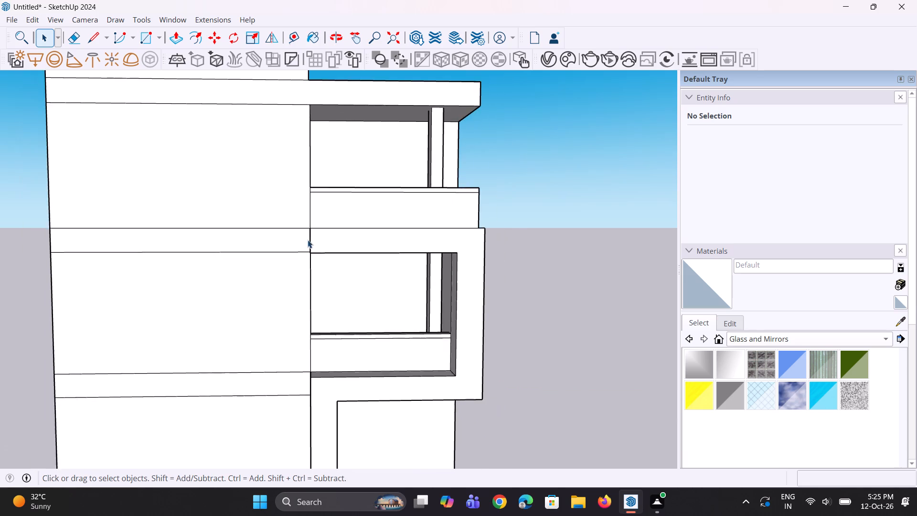
scroll(308, 240, "down", 1)
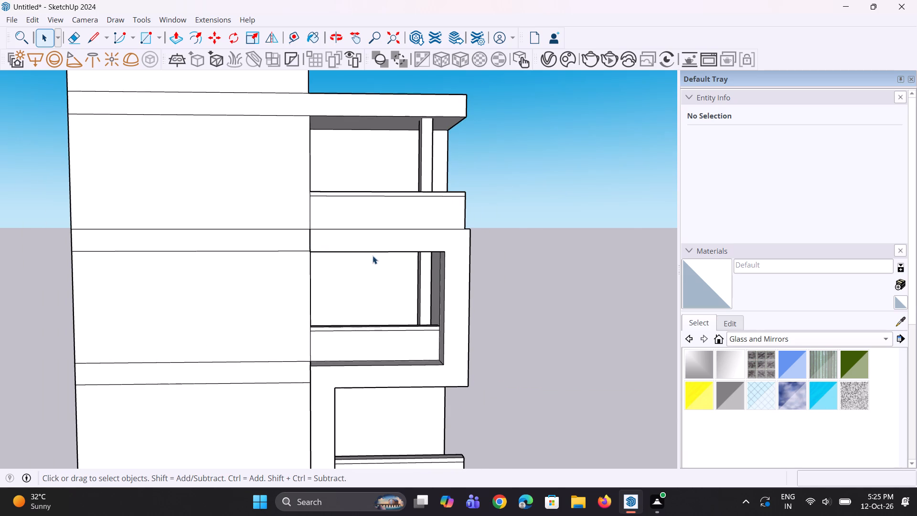
middle_click_drag(413, 289, 349, 293)
scroll(342, 257, "down", 5)
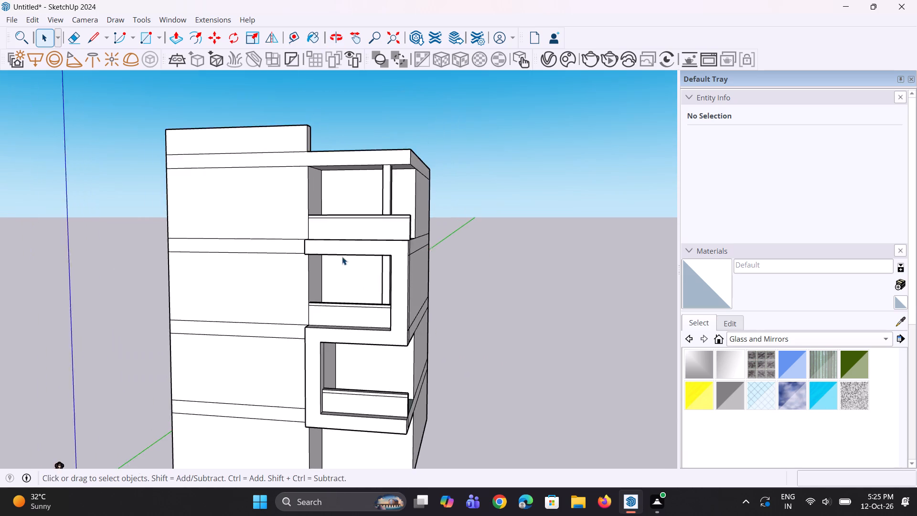
scroll(342, 257, "down", 7)
middle_click_drag(370, 292, 357, 287)
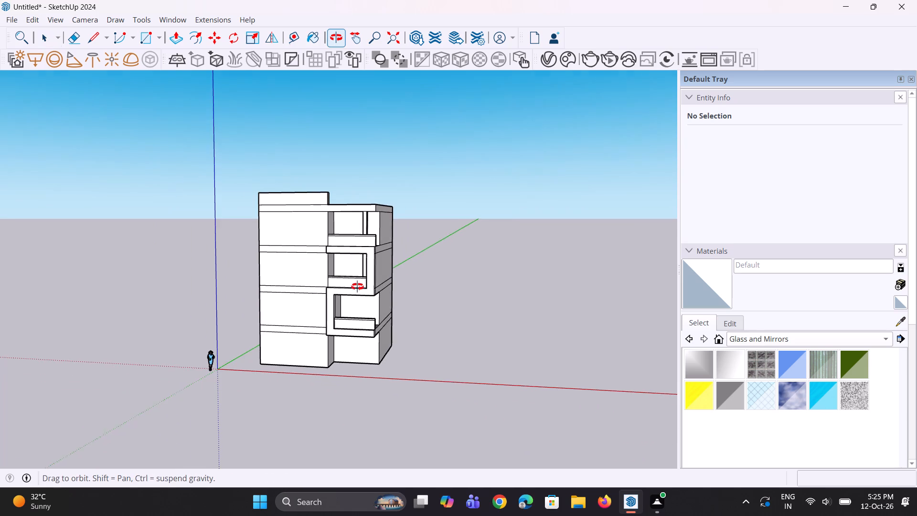
middle_click_drag(357, 287, 354, 286)
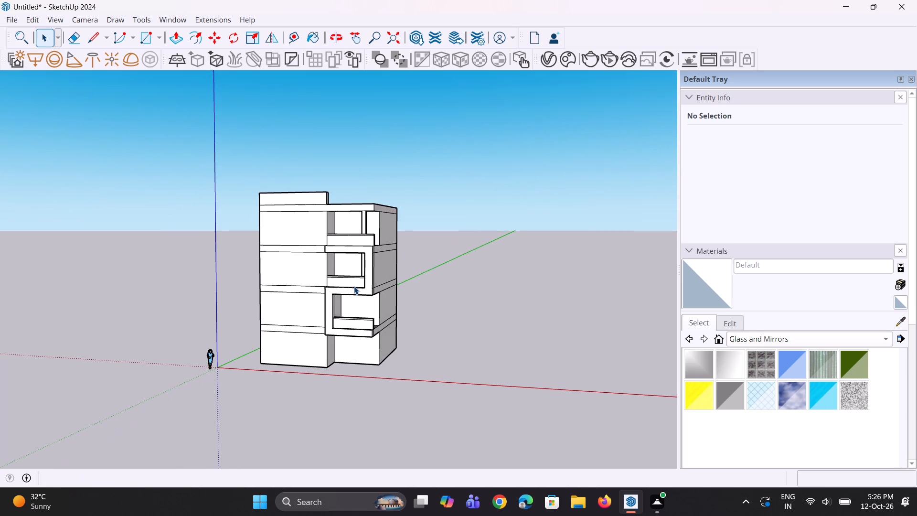
middle_click_drag(274, 205, 345, 246)
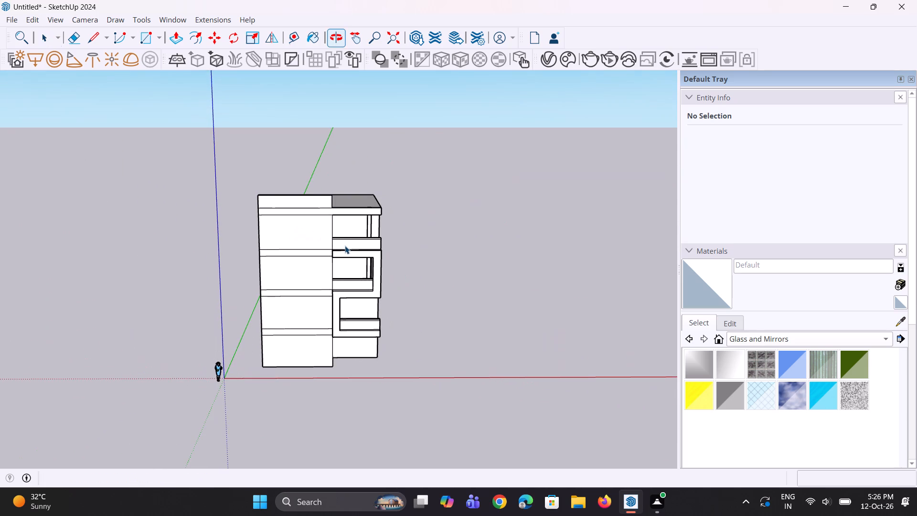
Copy the roof parapet's vertical end edge a short distance along its inner face, at the balcony end, to mark a narrow strip.
scroll(345, 246, "down", 4)
middle_click_drag(329, 219, 343, 233)
scroll(283, 211, "up", 8)
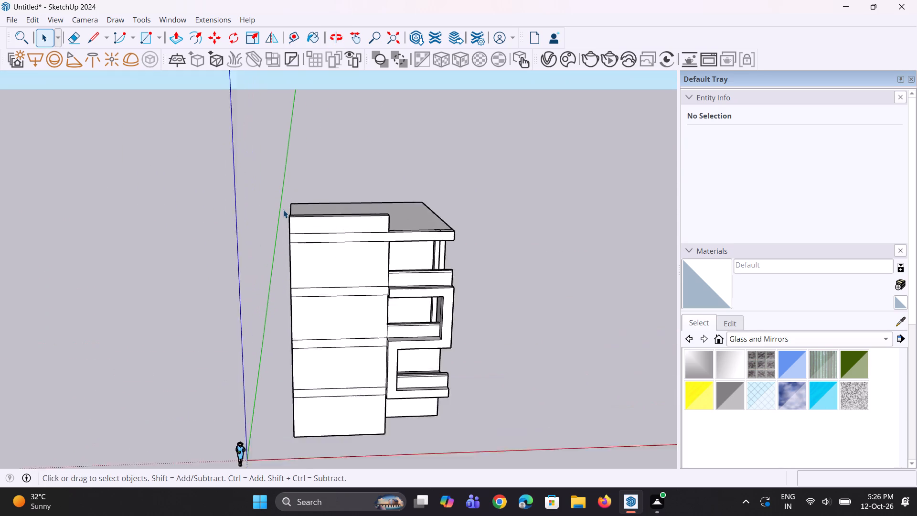
scroll(283, 210, "up", 4)
middle_click_drag(294, 229, 629, 300)
middle_click_drag(359, 229, 492, 221)
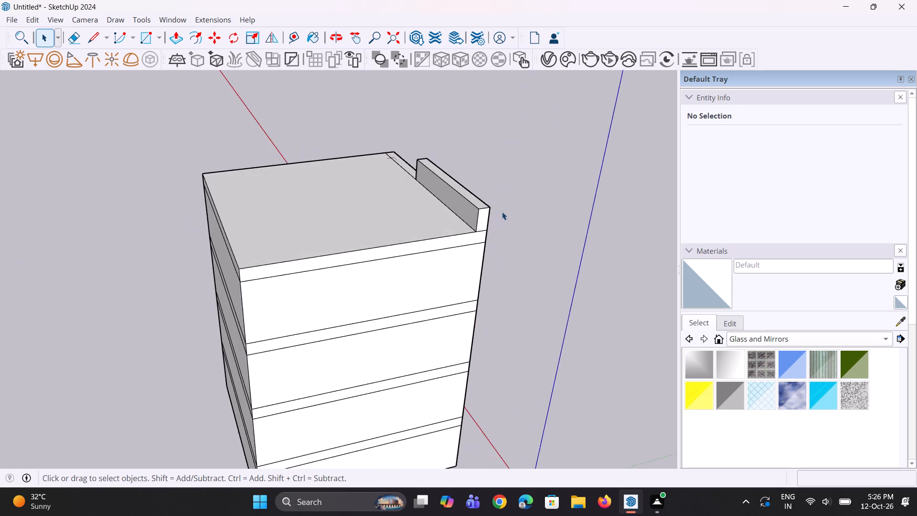
scroll(392, 175, "up", 9)
middle_click_drag(473, 195, 510, 194)
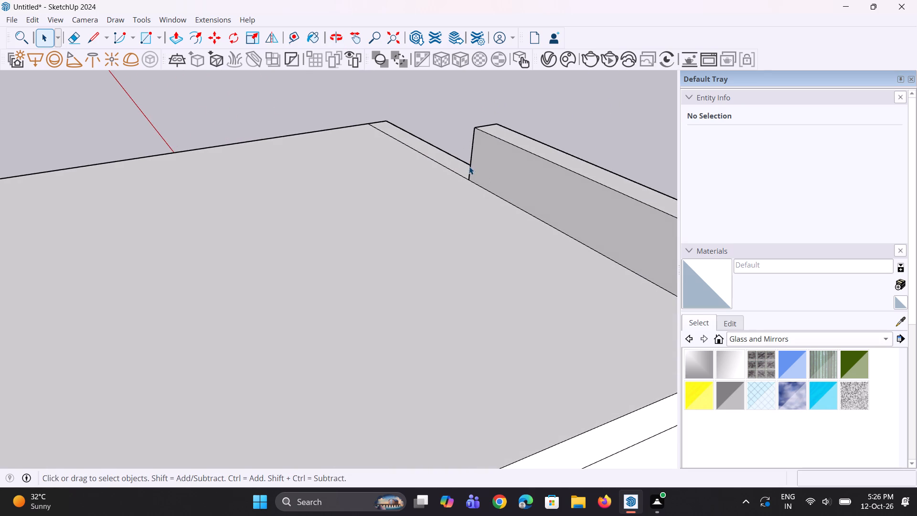
left_click(470, 169)
scroll(470, 175, "up", 1)
key("m")
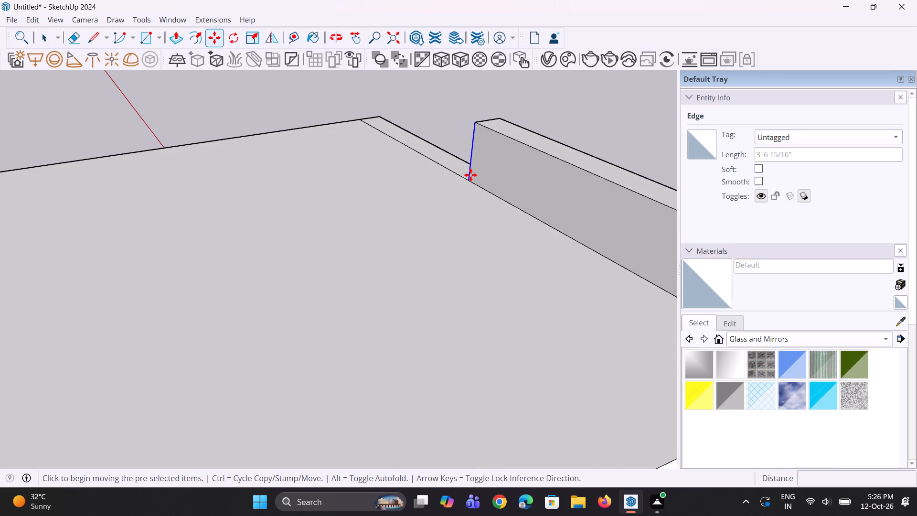
left_click(468, 179)
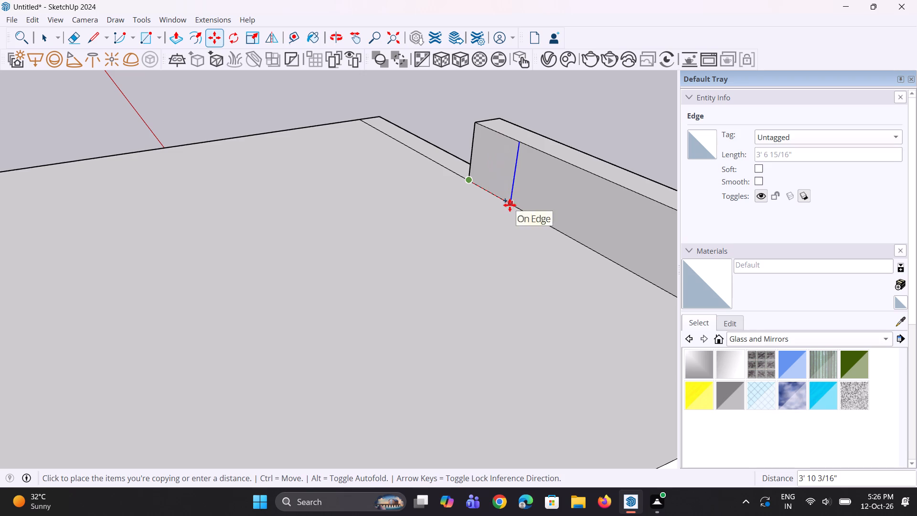
left_click(484, 186)
Extrude the narrow strip on the roof parapet's inner face about 11 13/16" in over the roof as a block.
middle_click_drag(514, 190, 473, 196)
scroll(455, 150, "up", 2)
key("p")
left_click(452, 154)
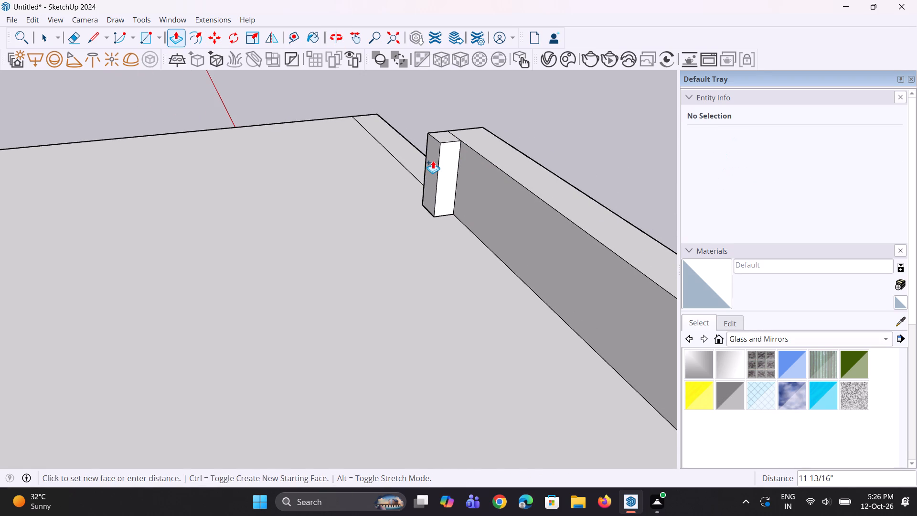
left_click(433, 161)
Lengthen the new roof block about 3' 5" along the parapet by pulling its narrow side face.
middle_click_drag(460, 186, 472, 202)
left_click_drag(458, 187, 467, 198)
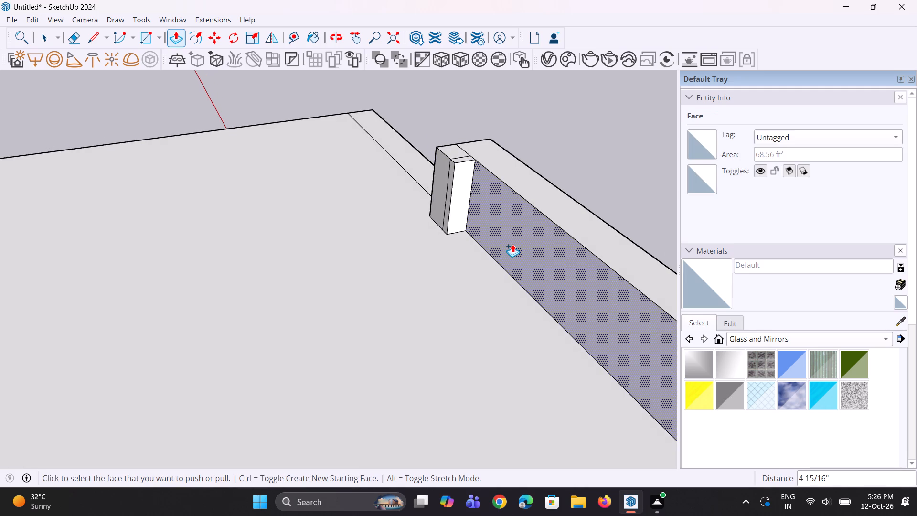
key("ctrl+z")
left_click(453, 205)
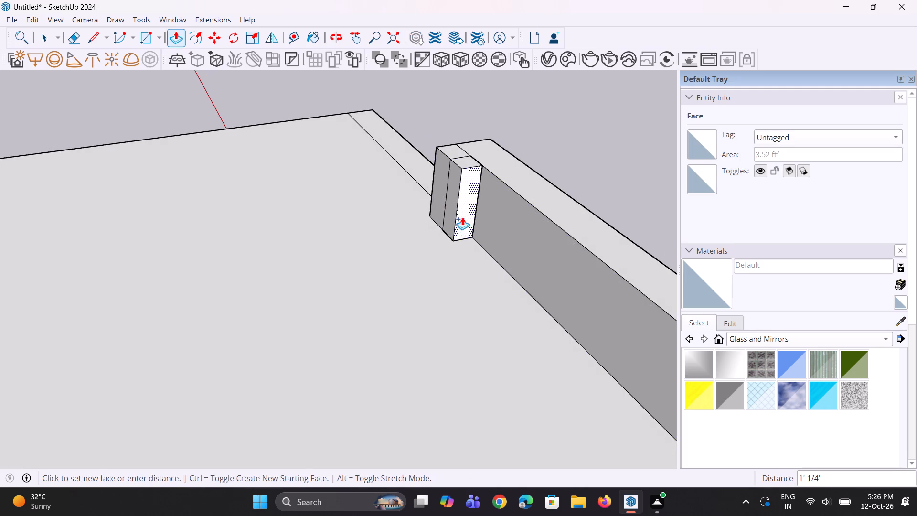
left_click(490, 244)
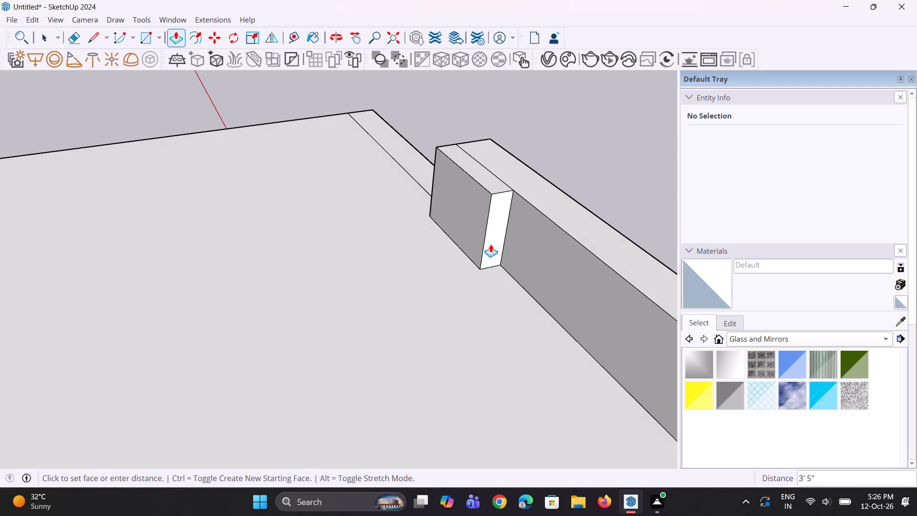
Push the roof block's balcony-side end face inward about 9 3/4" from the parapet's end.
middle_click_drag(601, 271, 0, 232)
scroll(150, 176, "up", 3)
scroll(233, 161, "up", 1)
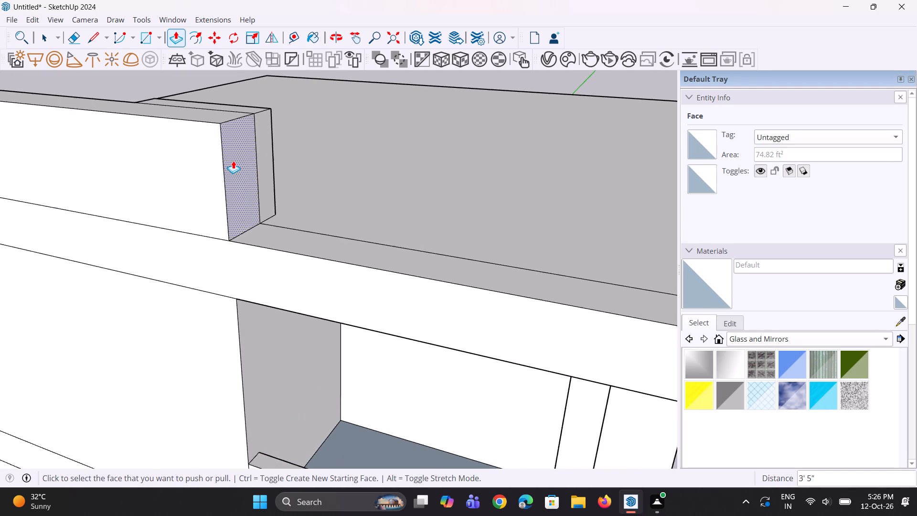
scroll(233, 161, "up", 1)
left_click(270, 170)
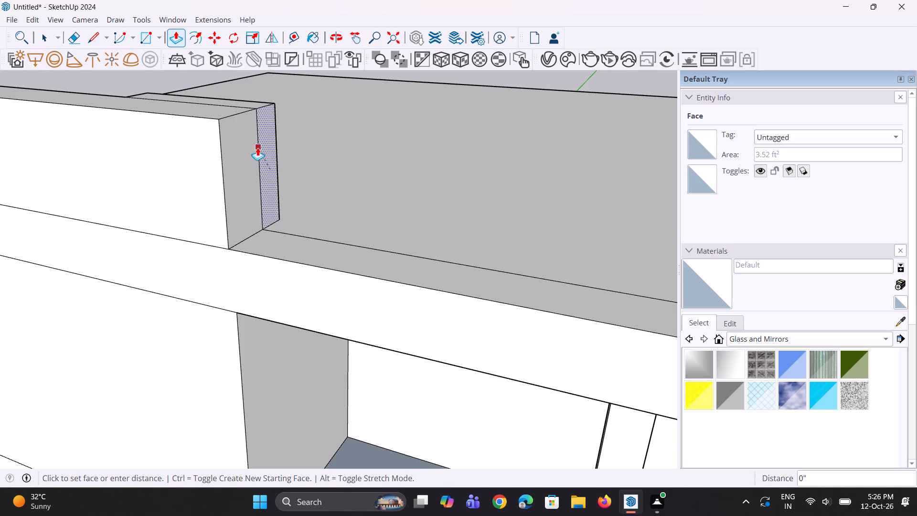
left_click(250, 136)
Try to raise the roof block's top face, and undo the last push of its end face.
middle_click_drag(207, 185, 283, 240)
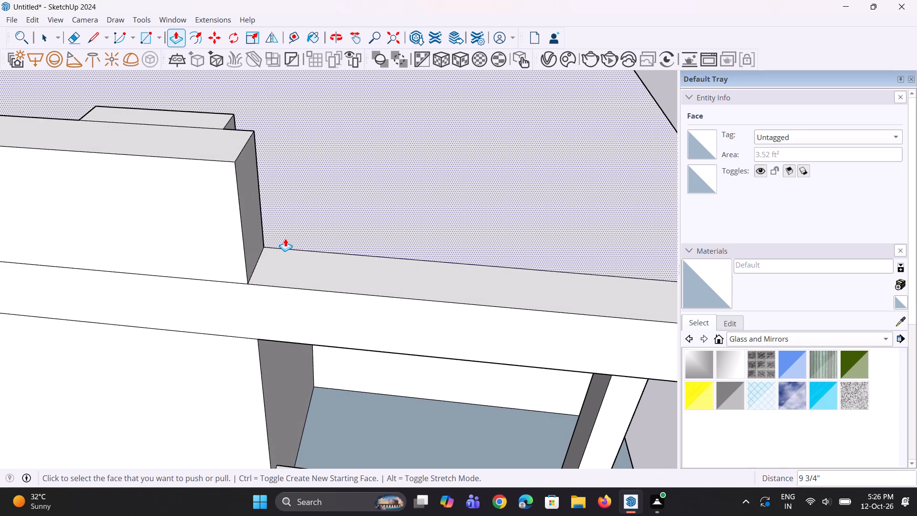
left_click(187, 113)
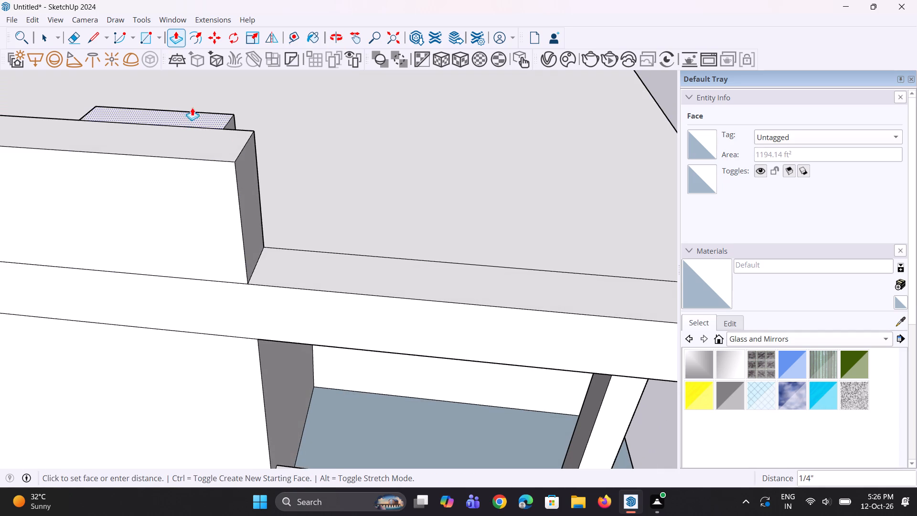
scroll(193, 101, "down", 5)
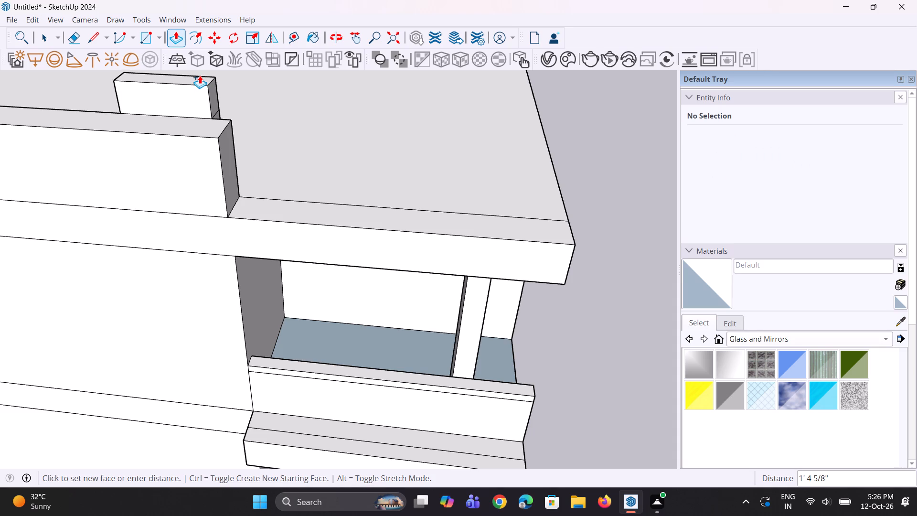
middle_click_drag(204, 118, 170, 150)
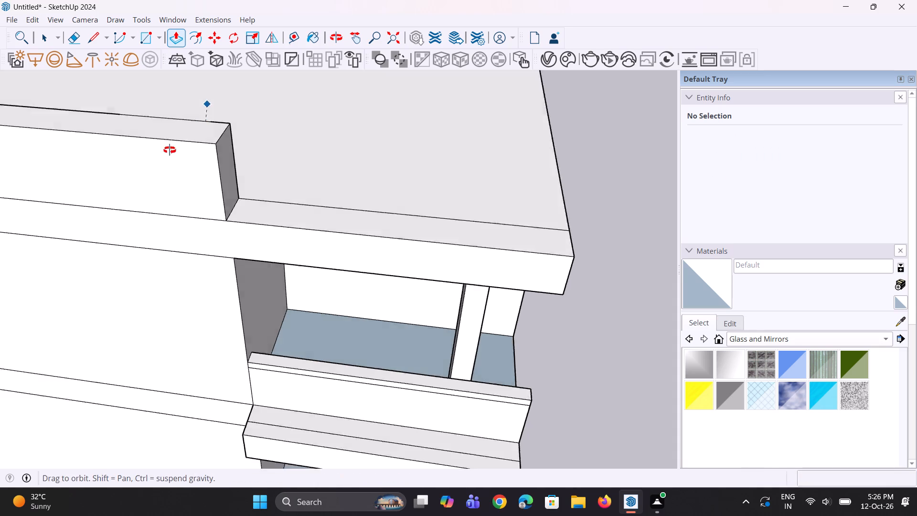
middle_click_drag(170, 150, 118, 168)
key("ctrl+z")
Extrude the roof block's top face upward so the block stands above the parapet.
middle_click_drag(213, 157, 255, 196)
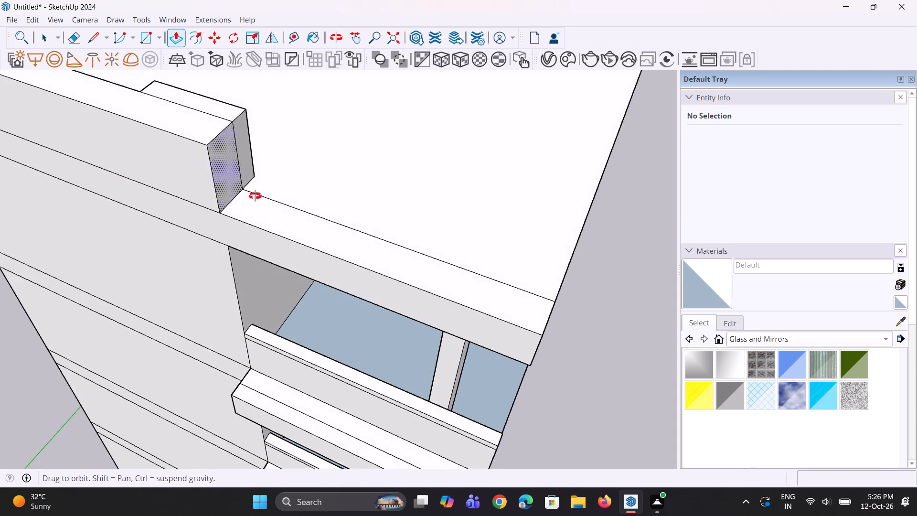
middle_click_drag(255, 196, 284, 194)
left_click(211, 143)
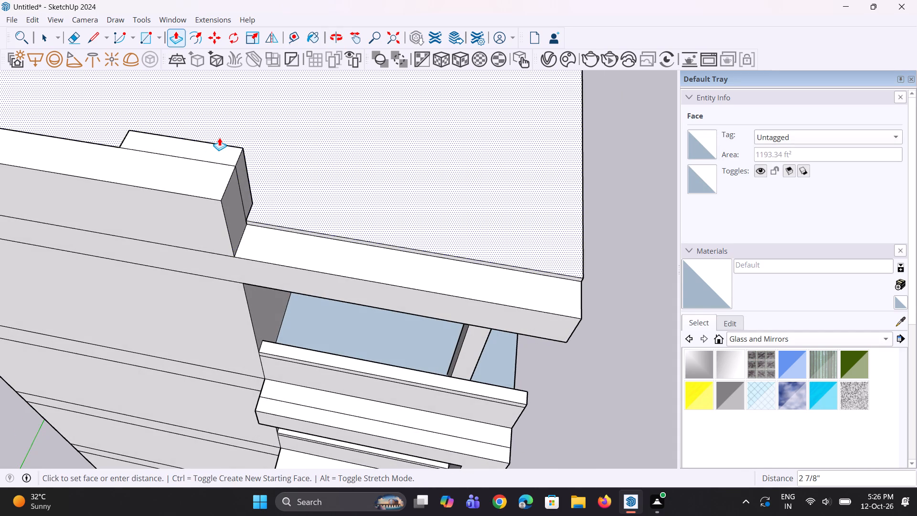
key("Escape")
left_click(219, 148)
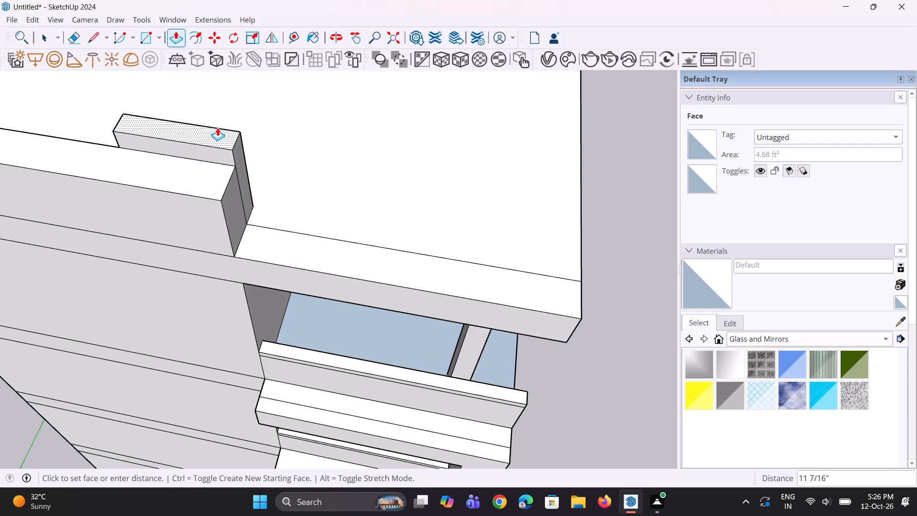
left_click(217, 108)
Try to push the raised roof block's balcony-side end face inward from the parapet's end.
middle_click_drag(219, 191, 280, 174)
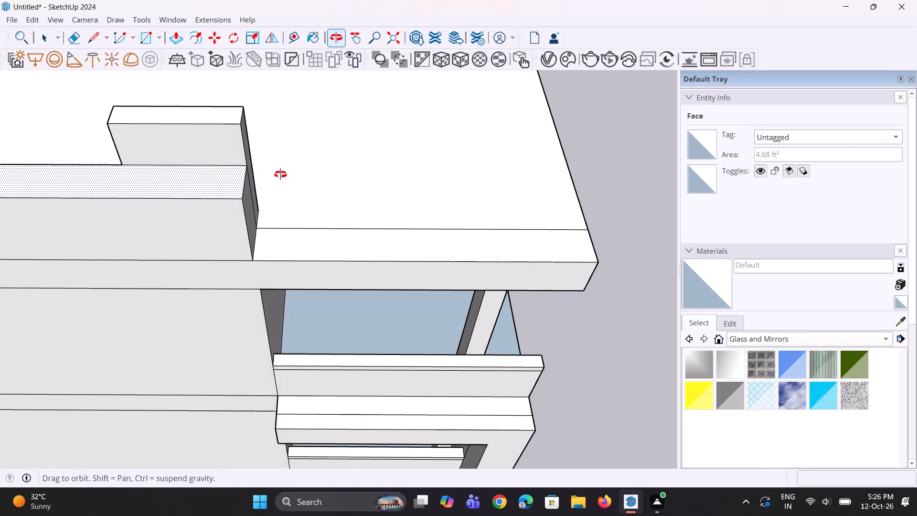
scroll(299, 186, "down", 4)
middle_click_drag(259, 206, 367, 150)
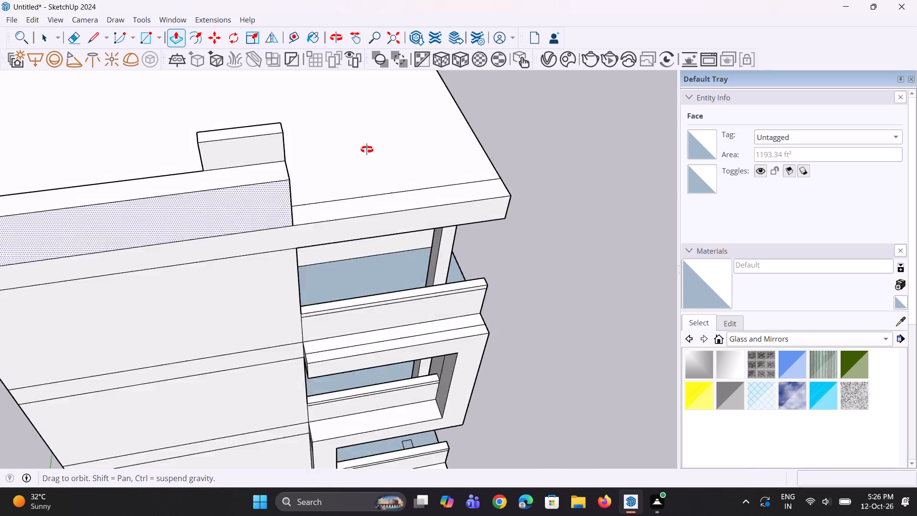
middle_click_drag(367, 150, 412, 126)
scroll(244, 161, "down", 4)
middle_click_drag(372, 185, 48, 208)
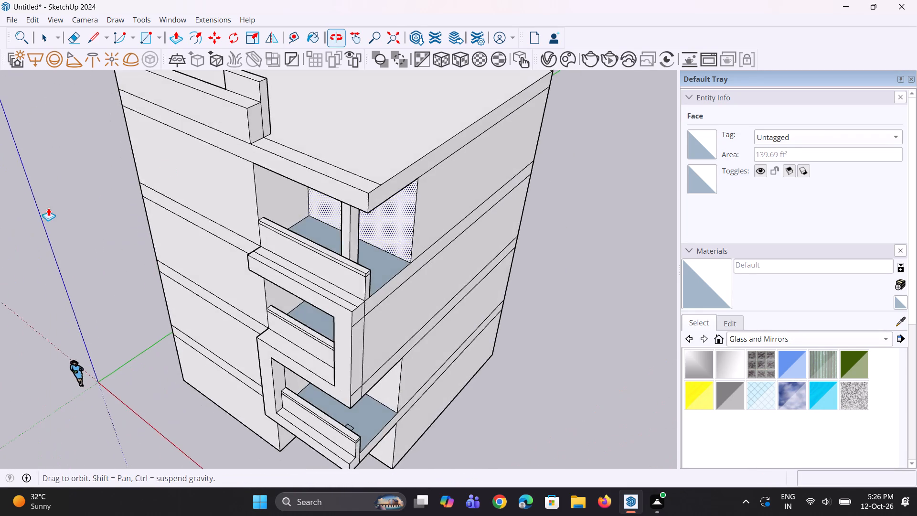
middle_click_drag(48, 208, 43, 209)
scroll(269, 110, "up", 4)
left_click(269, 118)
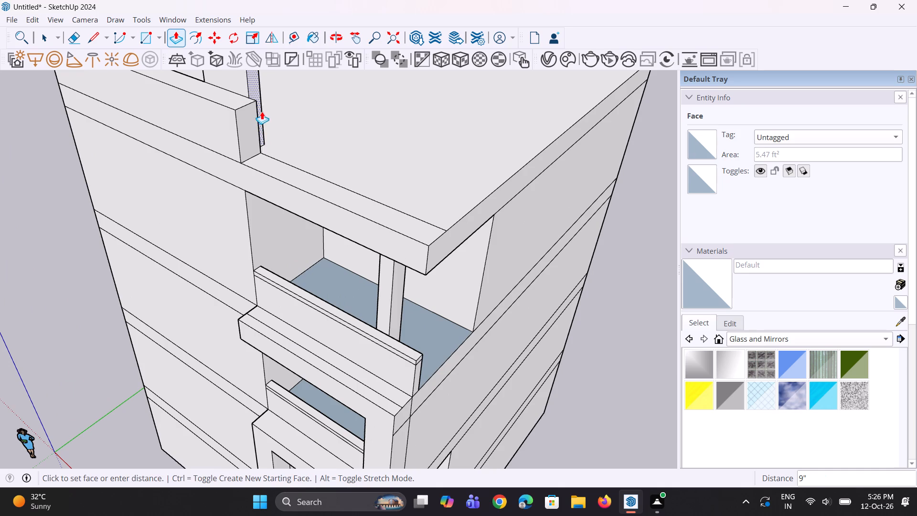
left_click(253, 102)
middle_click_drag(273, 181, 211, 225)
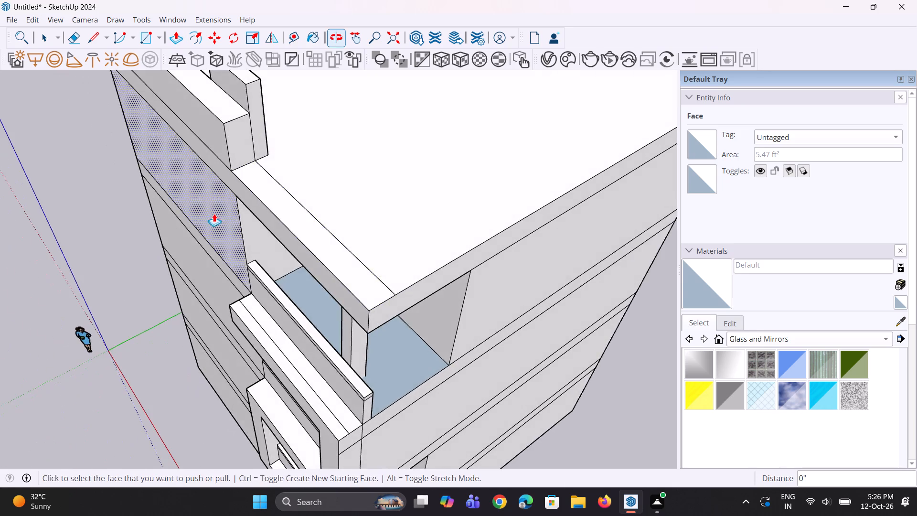
Push the raised roof block's balcony-side end face inward about 1' 10 1/4", setting it back from the parapet's end.
scroll(228, 233, "down", 11)
middle_click_drag(280, 247, 303, 146)
scroll(303, 154, "up", 1)
scroll(248, 204, "up", 10)
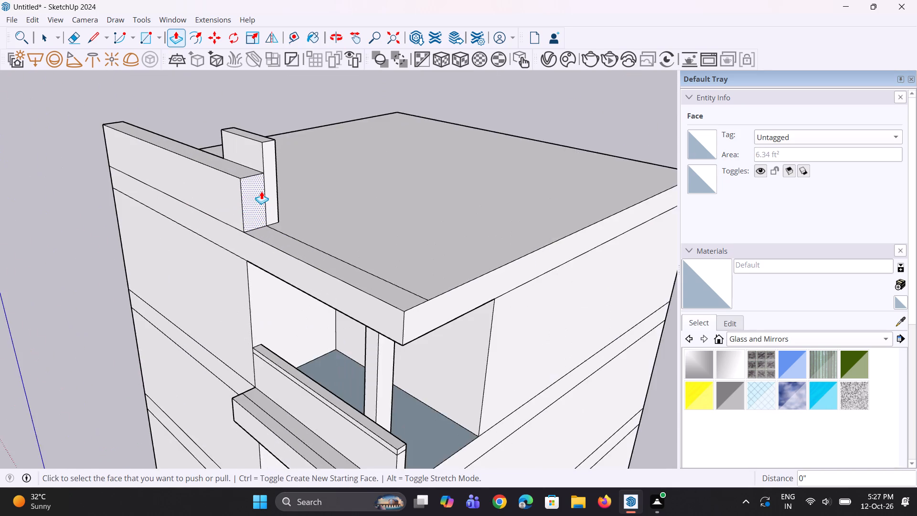
scroll(261, 191, "up", 3)
left_click(271, 196)
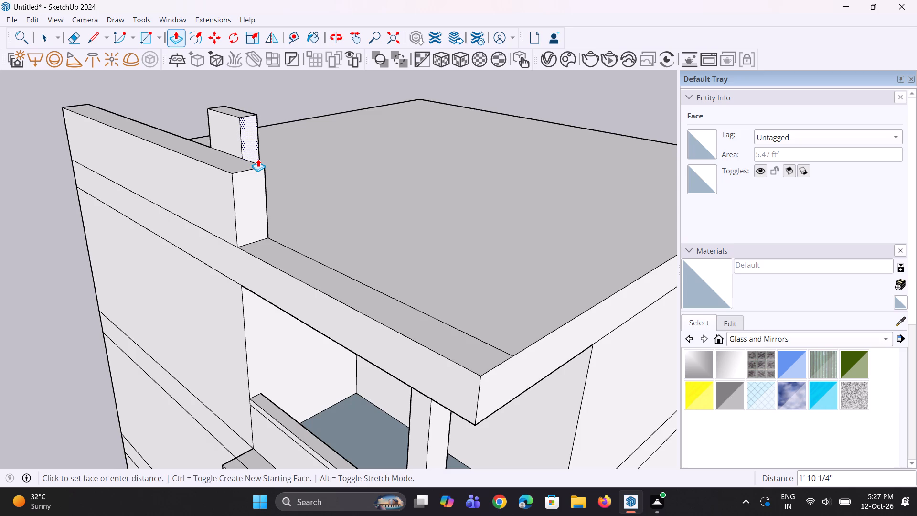
left_click(258, 159)
middle_click_drag(228, 188, 404, 233)
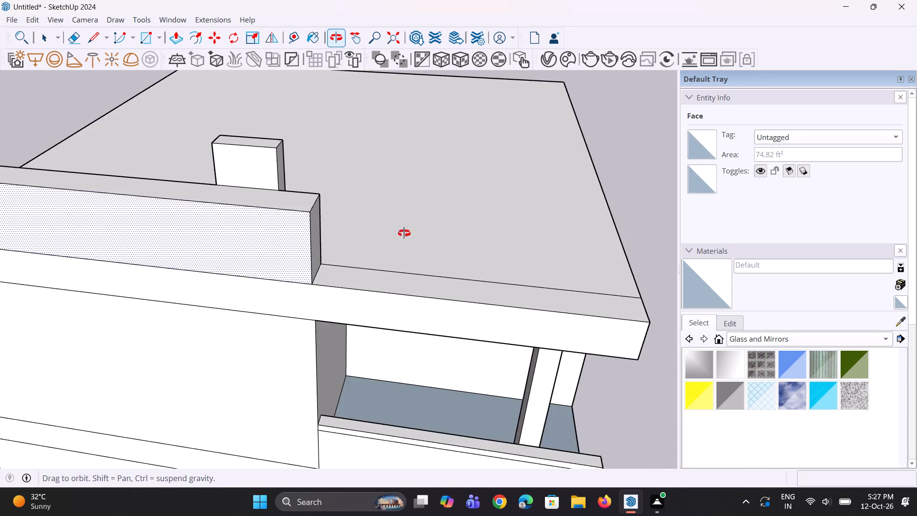
Extrude the roof block's end face farthest from the balconies outward 2' 1 15/16", lengthening the block.
middle_click_drag(404, 233, 679, 222)
scroll(438, 212, "up", 2)
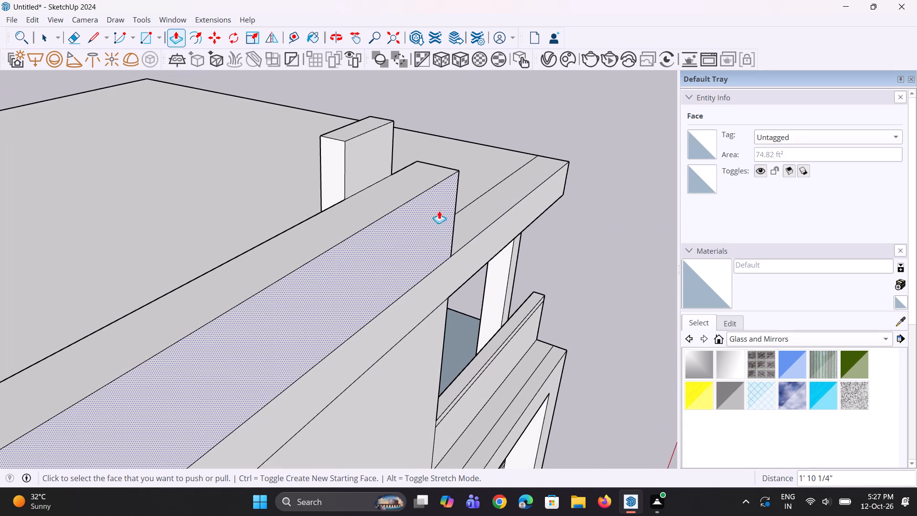
left_click(335, 175)
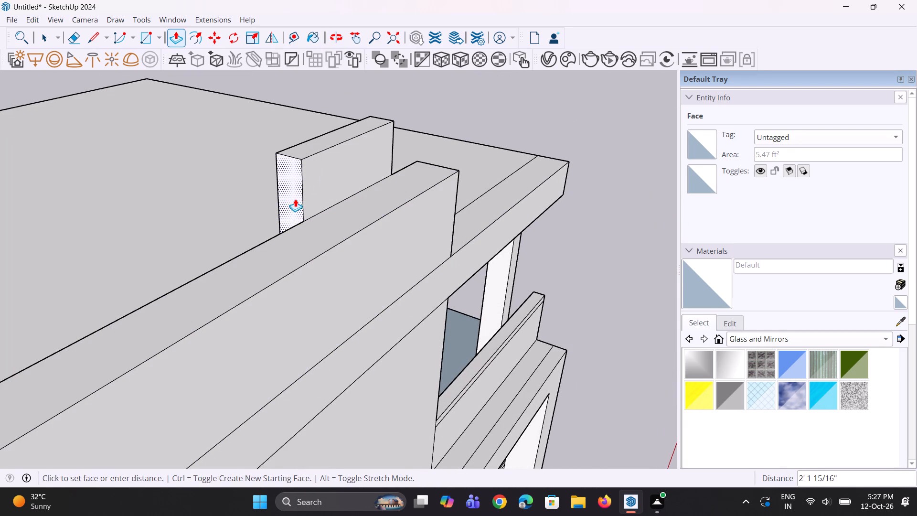
left_click(295, 199)
Raise the roof block's top face slightly higher above the parapet.
middle_click_drag(394, 200, 194, 192)
scroll(195, 204, "down", 5)
middle_click_drag(238, 220, 216, 186)
scroll(216, 186, "up", 1)
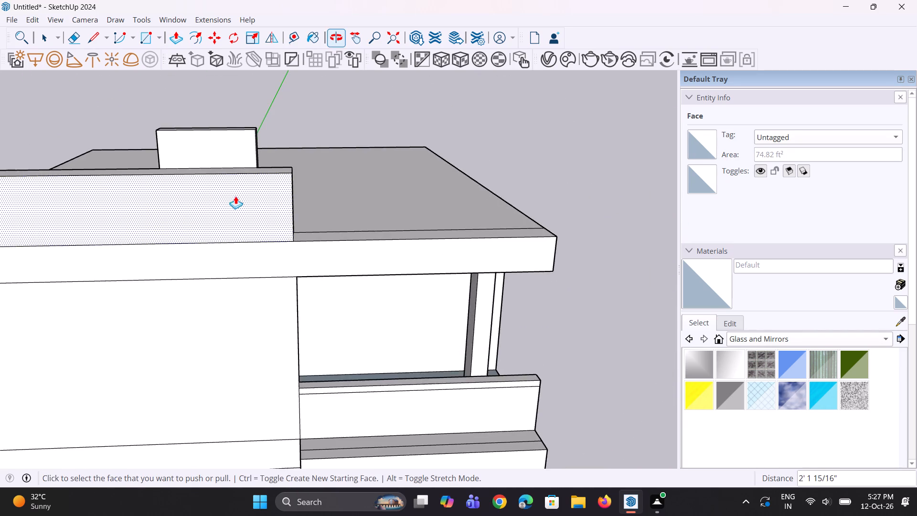
scroll(238, 195, "down", 5)
middle_click_drag(259, 201, 251, 205)
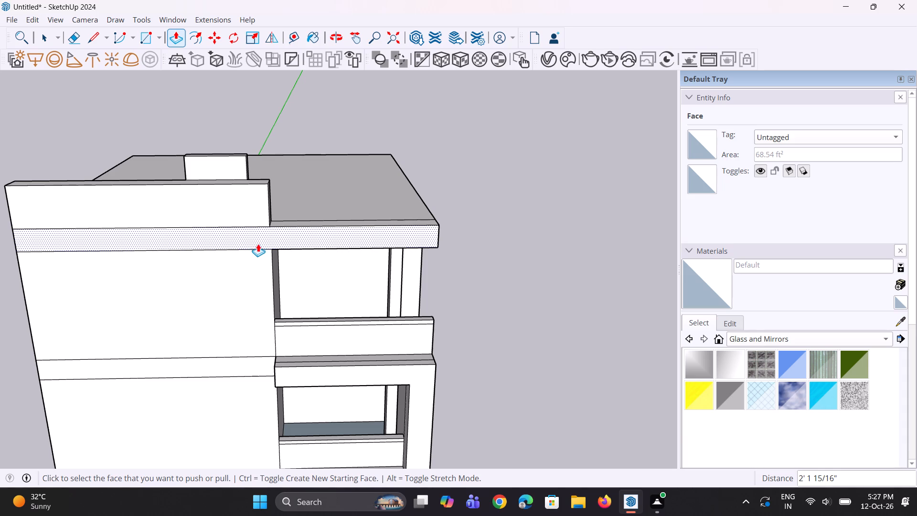
scroll(260, 249, "down", 3)
middle_click_drag(231, 243, 277, 216)
scroll(220, 173, "up", 3)
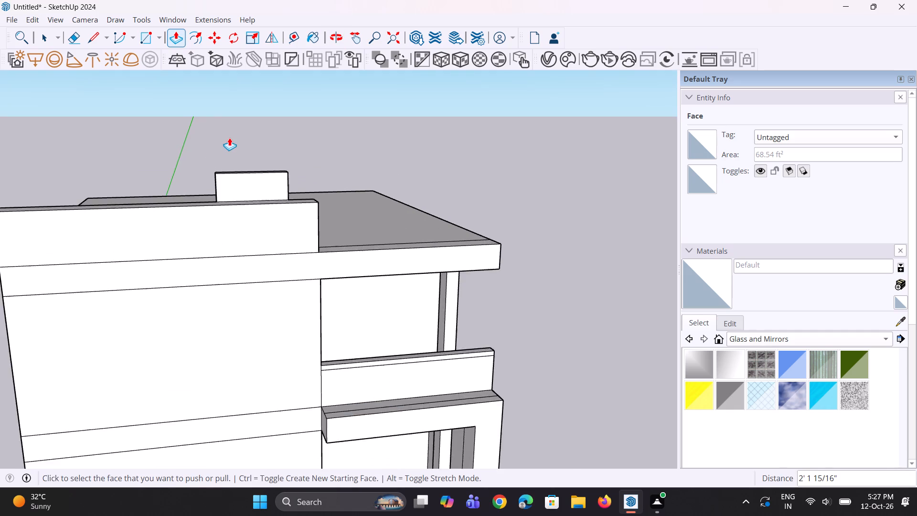
scroll(229, 138, "up", 3)
middle_click_drag(238, 162, 256, 238)
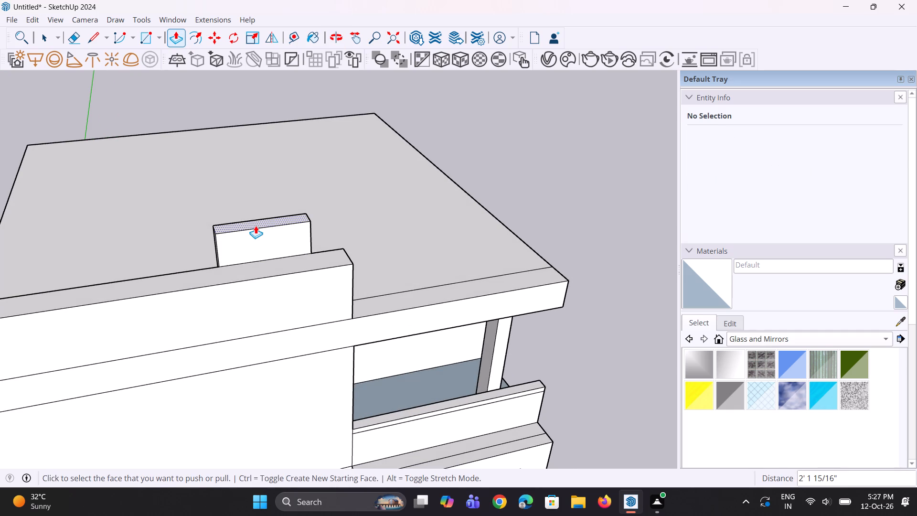
left_click(256, 226)
left_click(259, 220)
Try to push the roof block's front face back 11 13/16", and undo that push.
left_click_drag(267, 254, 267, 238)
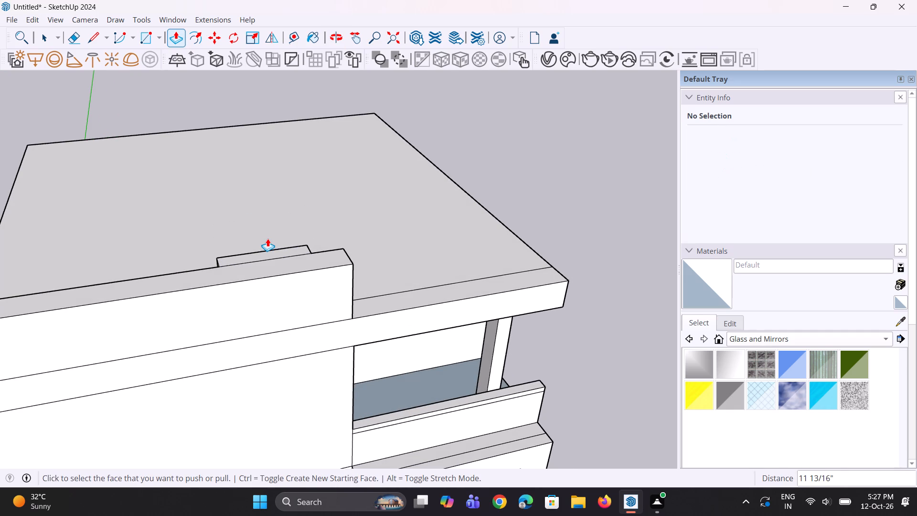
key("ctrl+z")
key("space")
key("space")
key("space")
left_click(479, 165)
Copy the roof block's top front edge 4 1/8" down its front face to mark a cap strip.
scroll(157, 218, "up", 2)
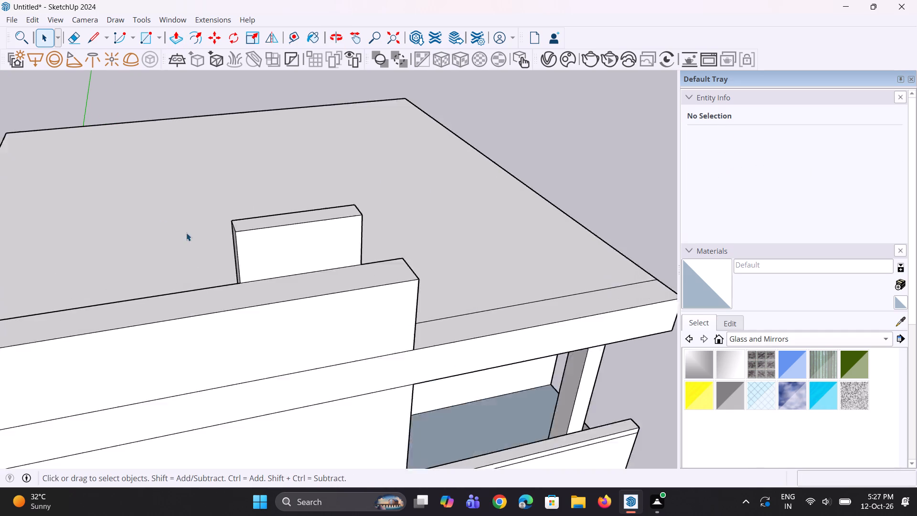
scroll(186, 233, "up", 1)
middle_click_drag(240, 254, 282, 227)
left_click(347, 175)
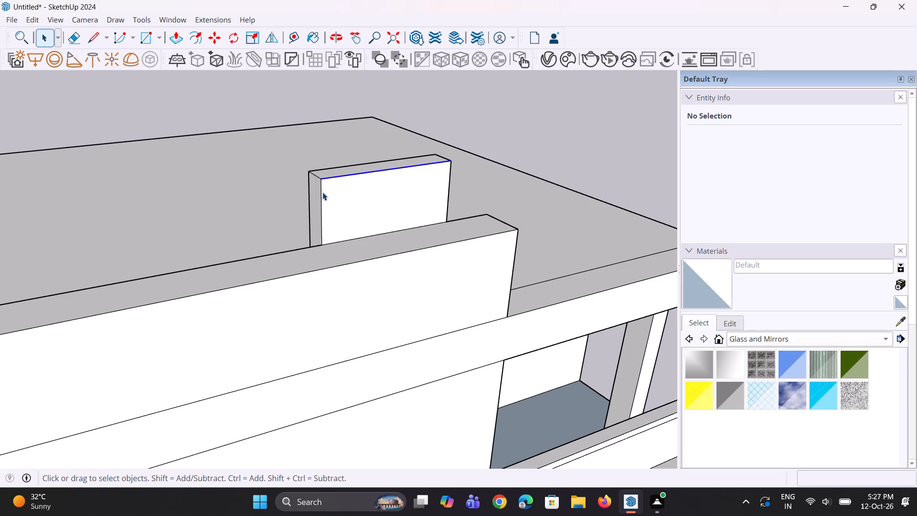
scroll(321, 192, "up", 1)
key("m")
scroll(302, 192, "up", 1)
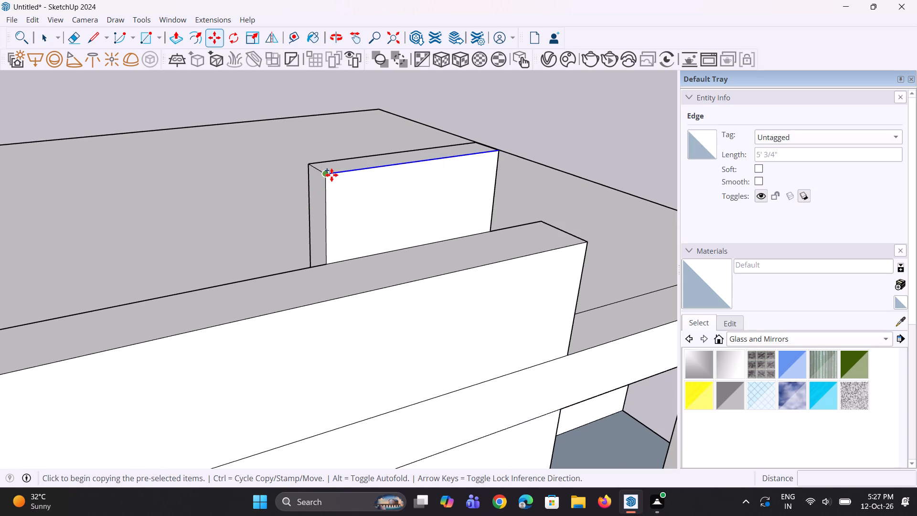
left_click(331, 175)
left_click(331, 188)
Copy the top edge of the block's end face away from the balconies down to meet the front strip line.
middle_click_drag(308, 219, 310, 221)
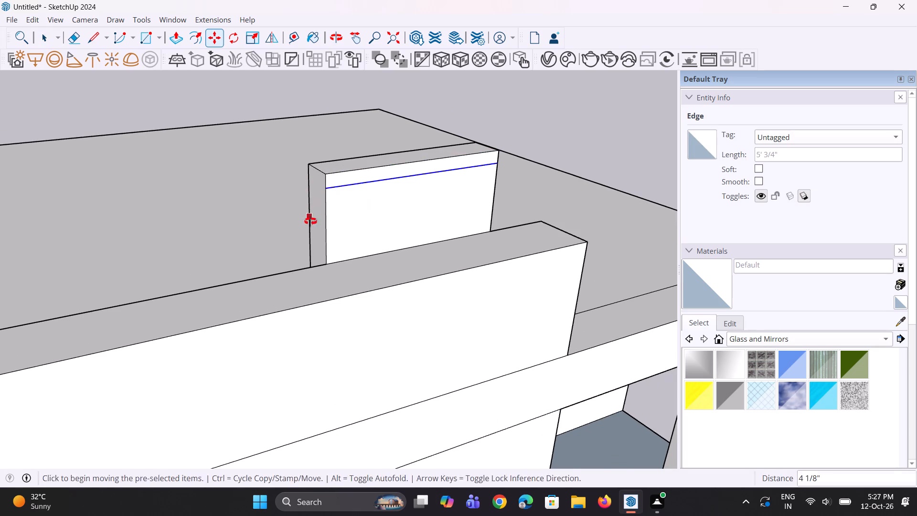
middle_click_drag(310, 221, 333, 231)
key("space")
key("space")
left_click(328, 178)
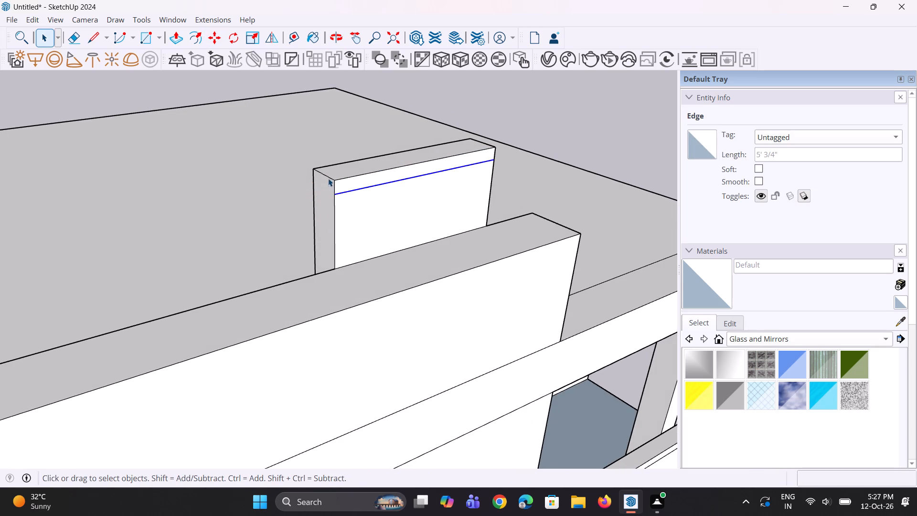
scroll(330, 184, "up", 2)
key("m")
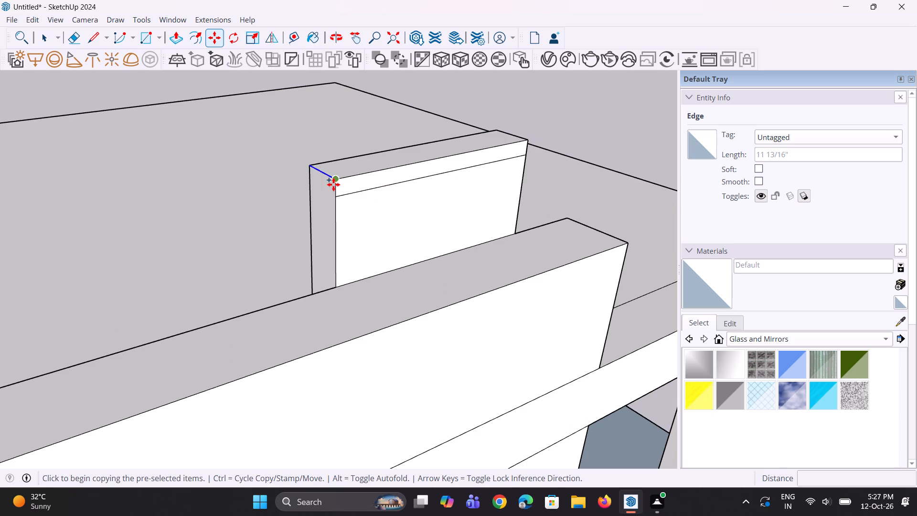
left_click(334, 185)
left_click(335, 198)
key("space")
Extrude the marked cap strips outward by the same distance on the roof block's front and end faces.
key("p")
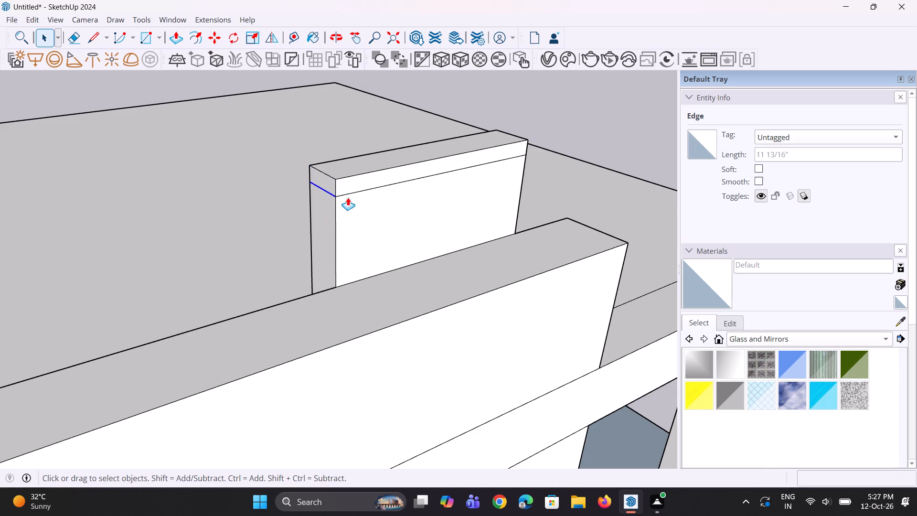
left_click(364, 185)
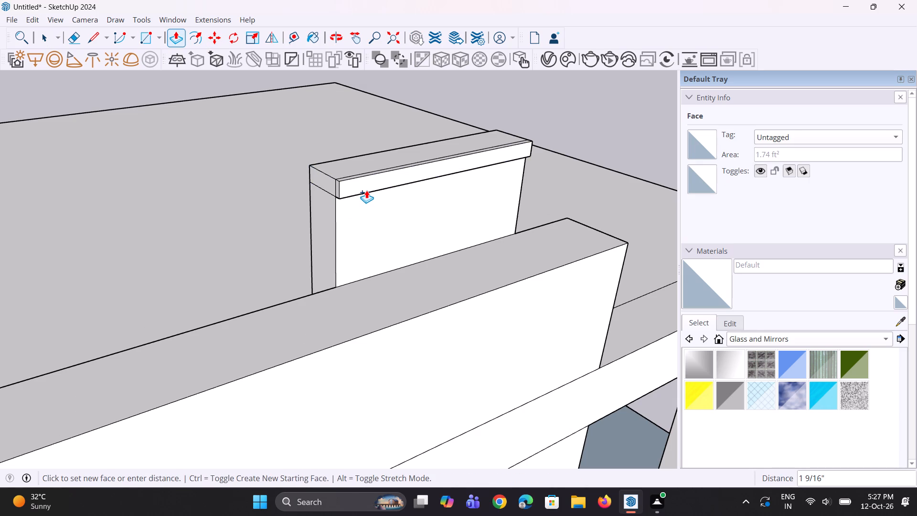
left_click(368, 192)
double_click(323, 182)
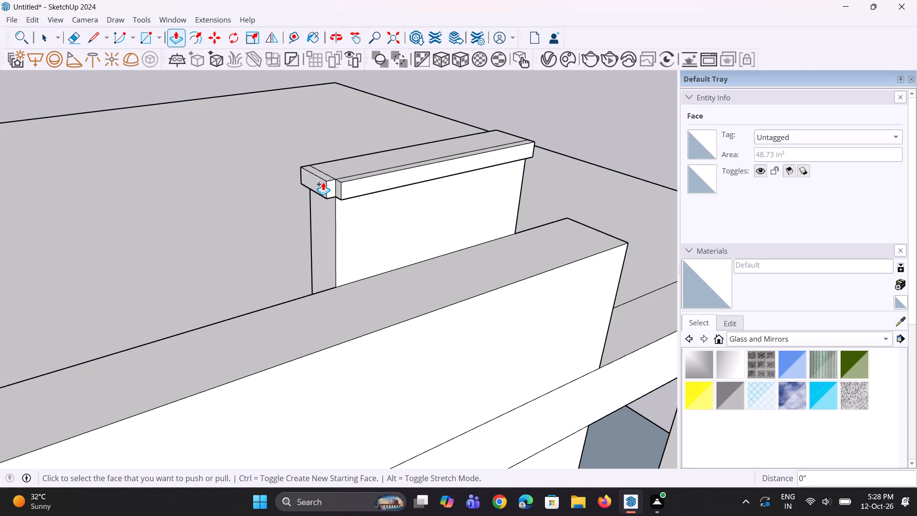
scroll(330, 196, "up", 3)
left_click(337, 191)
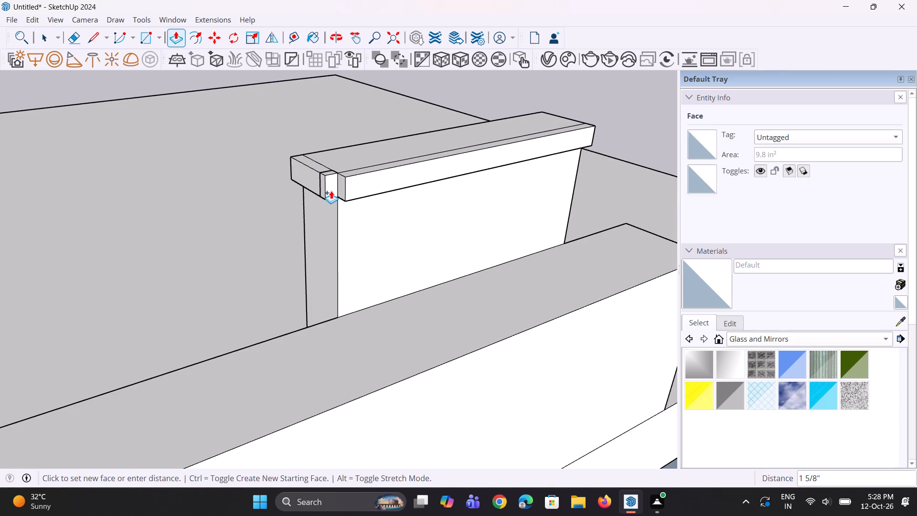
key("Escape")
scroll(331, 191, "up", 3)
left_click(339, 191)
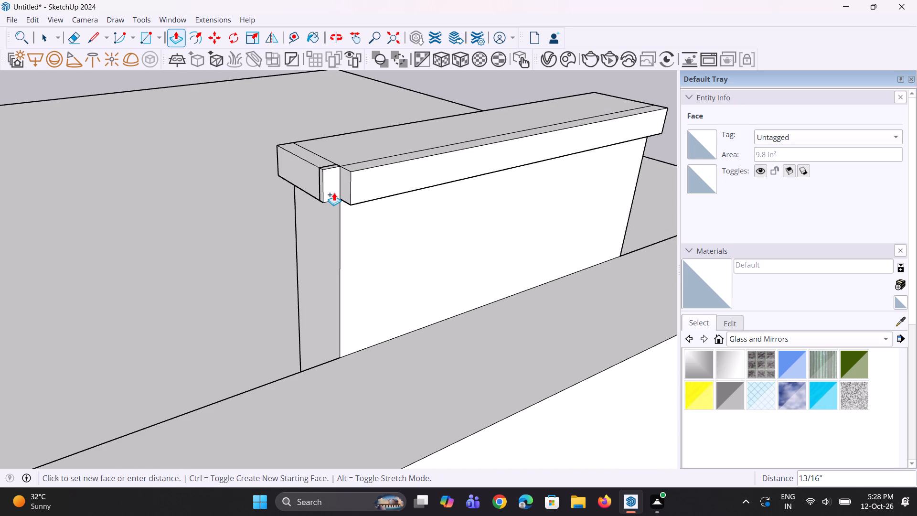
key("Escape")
Extend the front cap strip's end face 2 3/8" to fill the corner gap beside the end strip.
left_click(347, 194)
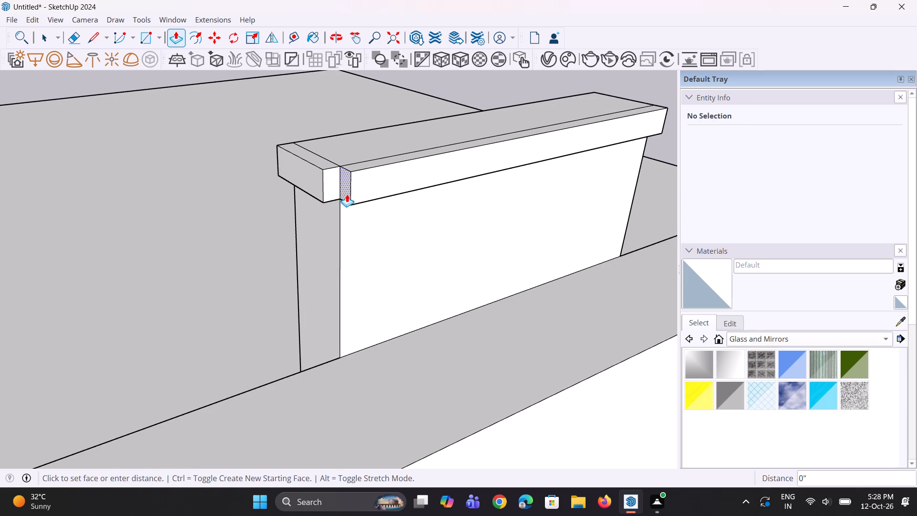
left_click(314, 166)
Erase the leftover seam lines at the filled cap corner, on its end face and its top.
scroll(312, 183, "down", 2)
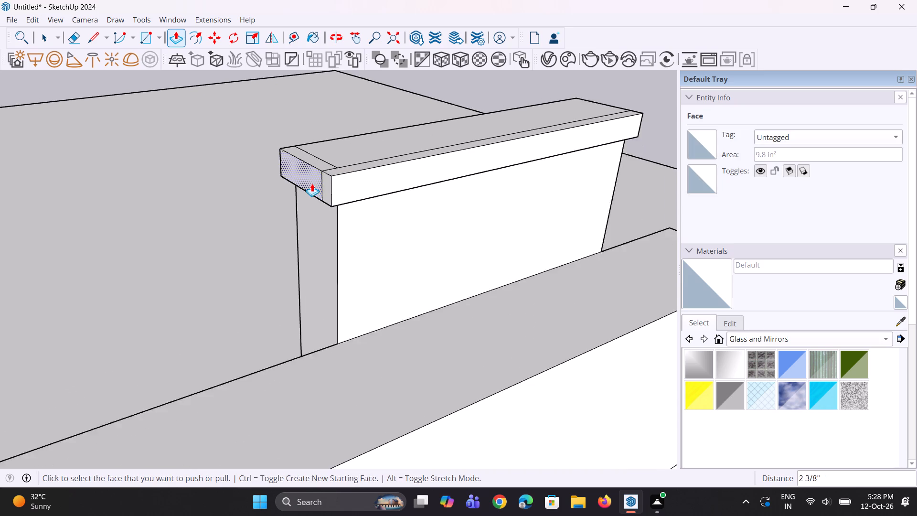
scroll(312, 183, "down", 2)
middle_click_drag(319, 188, 411, 211)
scroll(350, 200, "up", 2)
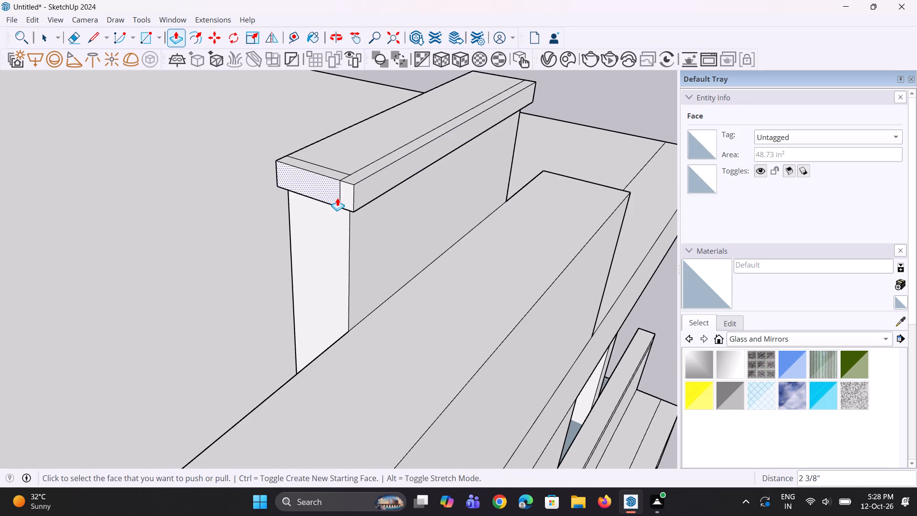
key("e")
scroll(337, 198, "up", 1)
left_click(340, 195)
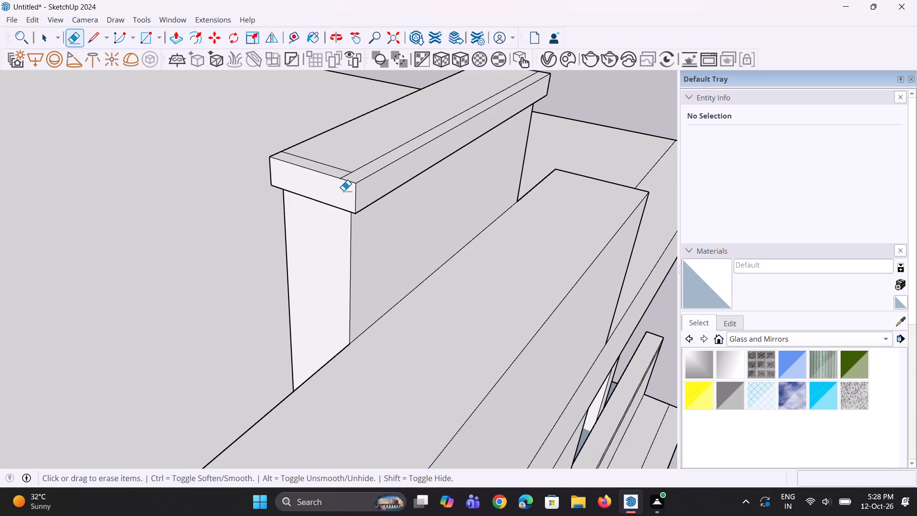
middle_click_drag(343, 191, 330, 209)
scroll(338, 193, "up", 2)
left_click(342, 183)
Extend the front cap strip's end face slightly past the roof block's balcony-side end.
scroll(272, 193, "down", 5)
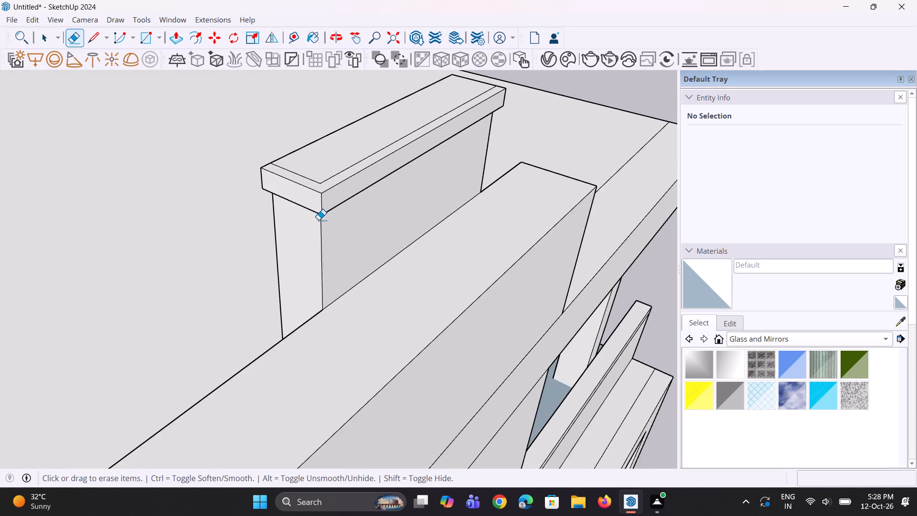
middle_click_drag(323, 221, 144, 187)
scroll(145, 189, "down", 10)
middle_click_drag(286, 197, 1, 206)
scroll(174, 124, "up", 13)
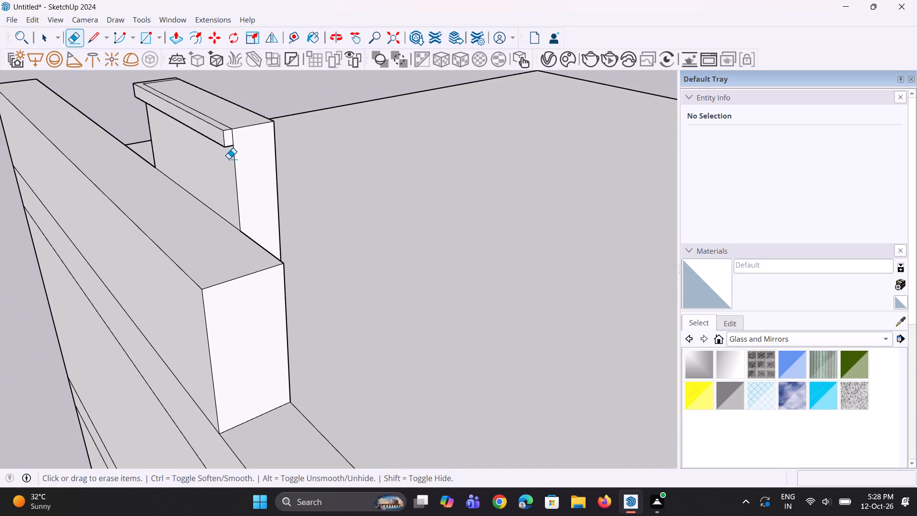
middle_click_drag(250, 221, 170, 278)
scroll(173, 185, "up", 2)
key("p")
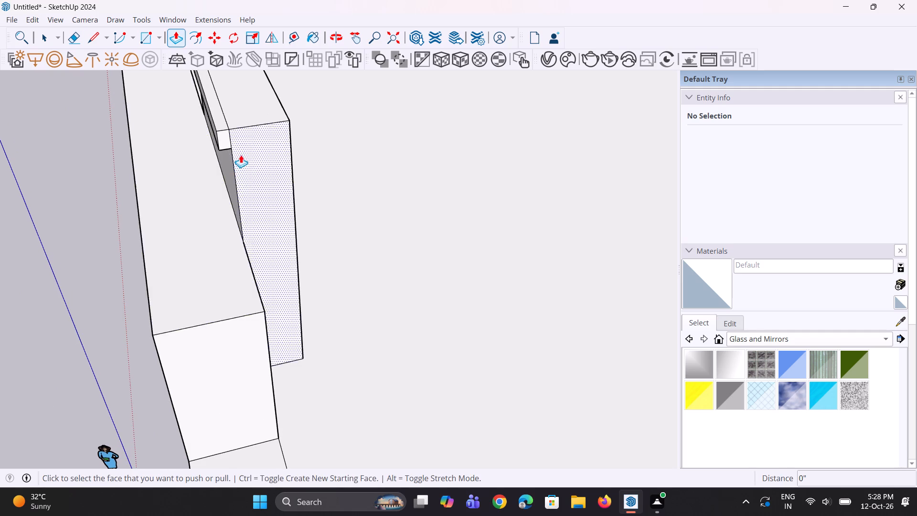
middle_click_drag(238, 166, 139, 185)
scroll(211, 133, "up", 2)
left_click(225, 118)
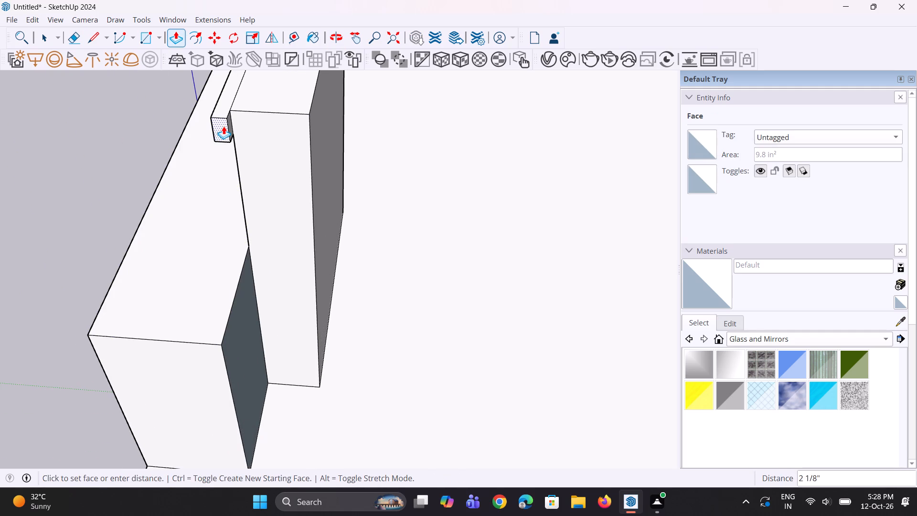
left_click(223, 128)
Extrude the overhanging strip's inner side face 11 13/16" across the block's balcony-side end to continue the cap.
middle_click_drag(238, 164, 181, 172)
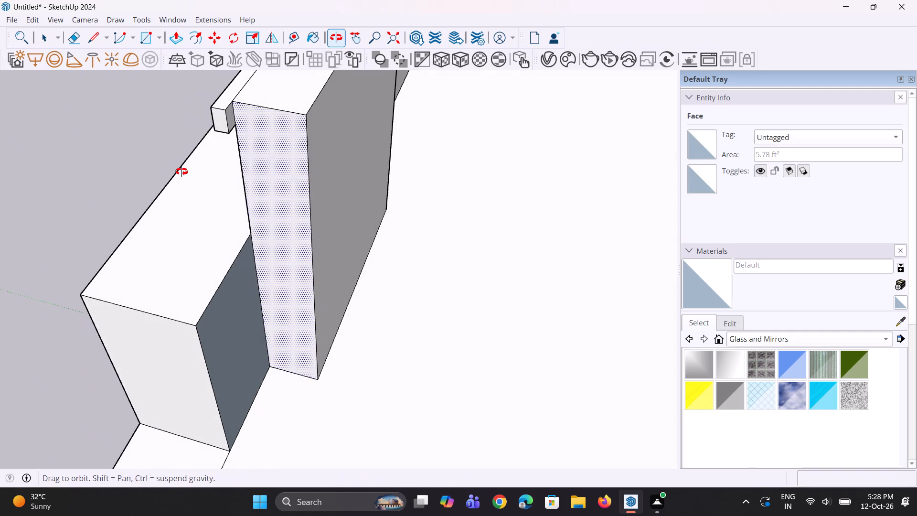
scroll(204, 128, "up", 1)
left_click(245, 117)
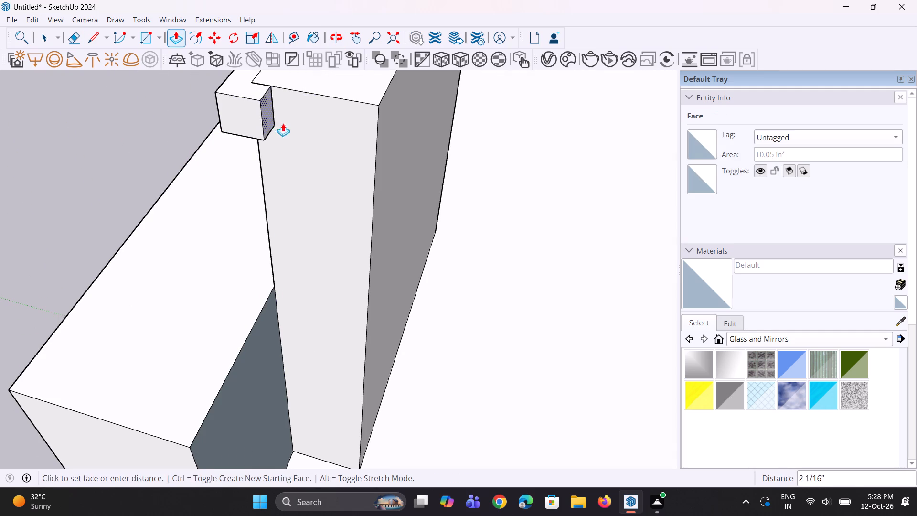
left_click(386, 113)
Examine the capped roof block and the parapet in front of it from several angles.
middle_click_drag(439, 233, 444, 232)
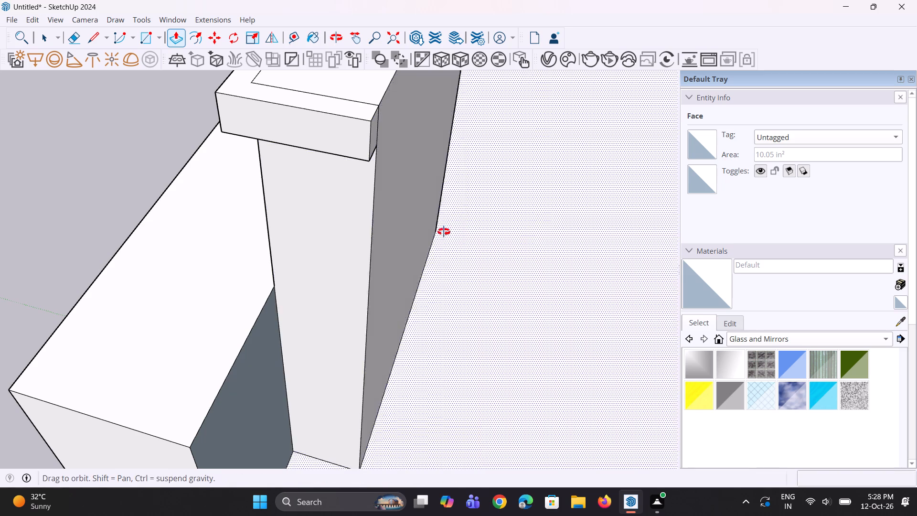
middle_click_drag(444, 232, 538, 223)
scroll(268, 313, "down", 9)
middle_click_drag(240, 306, 320, 285)
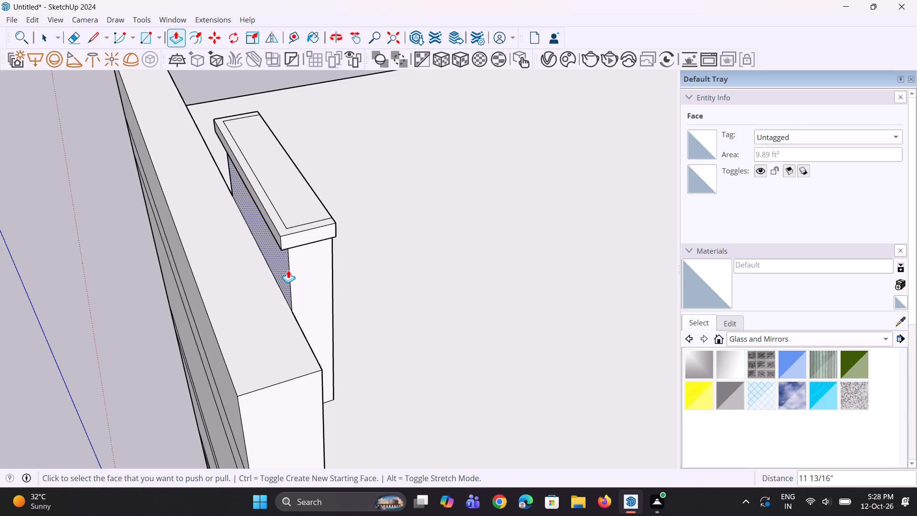
scroll(281, 270, "down", 5)
middle_click_drag(273, 266, 428, 166)
scroll(314, 251, "down", 5)
middle_click_drag(341, 255, 423, 246)
scroll(423, 246, "up", 1)
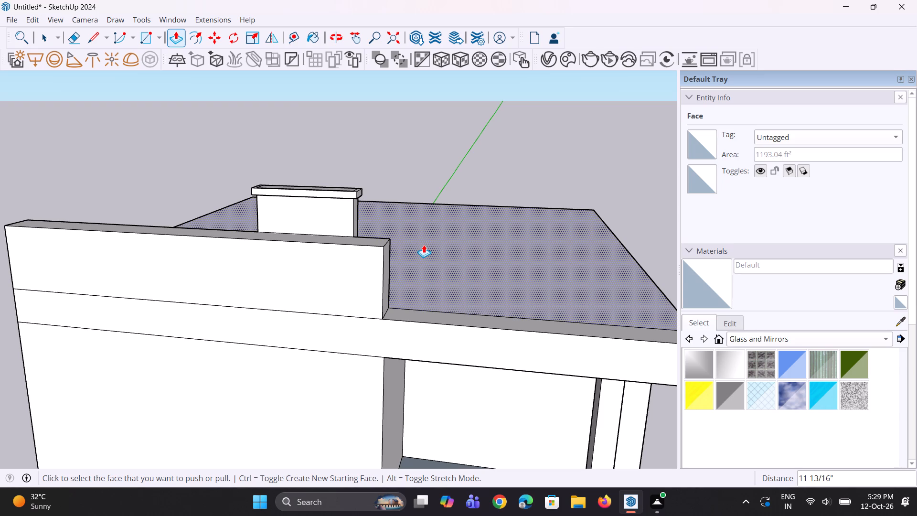
scroll(324, 243, "down", 4)
middle_click_drag(319, 255, 355, 237)
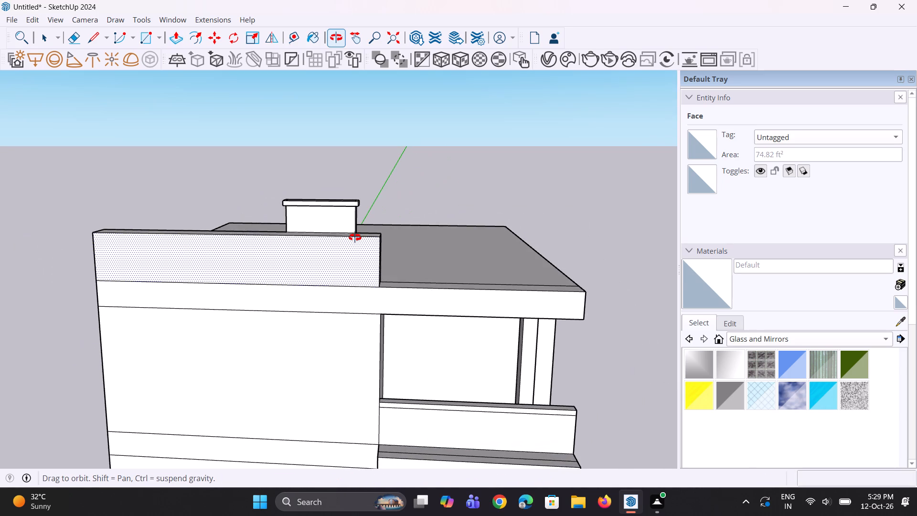
middle_click_drag(355, 237, 359, 235)
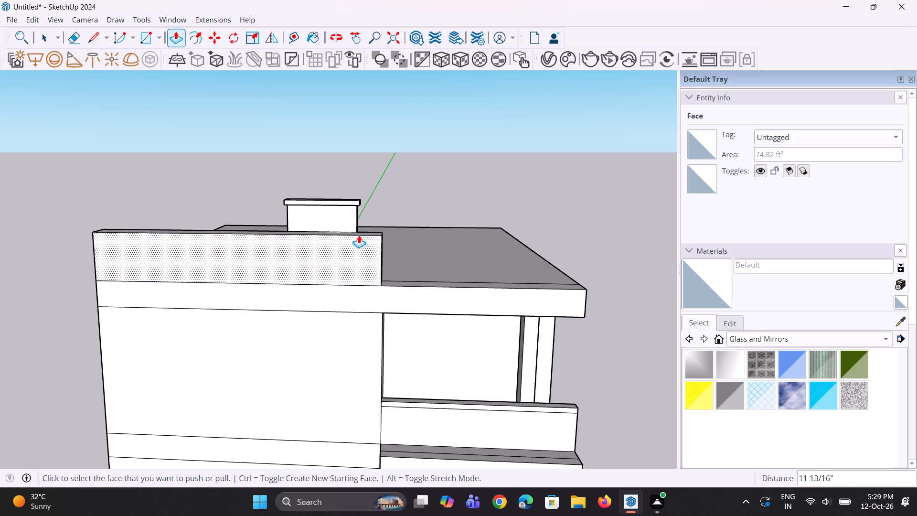
middle_click_drag(363, 235, 372, 237)
Copy the parapet's long front top edge down 2 15/16" on its front face to mark a cap strip.
key("space")
middle_click_drag(204, 247, 368, 259)
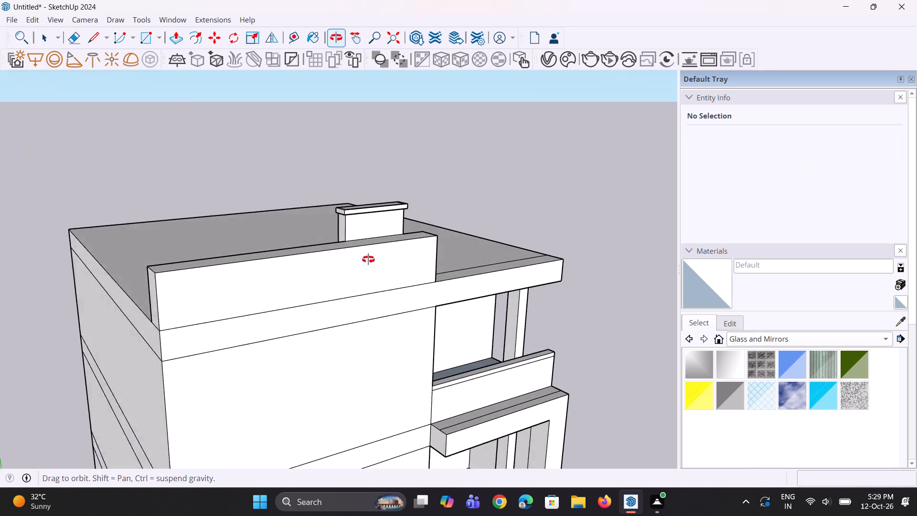
middle_click_drag(368, 259, 378, 255)
scroll(170, 264, "up", 2)
left_click(231, 260)
scroll(151, 265, "up", 5)
key("m")
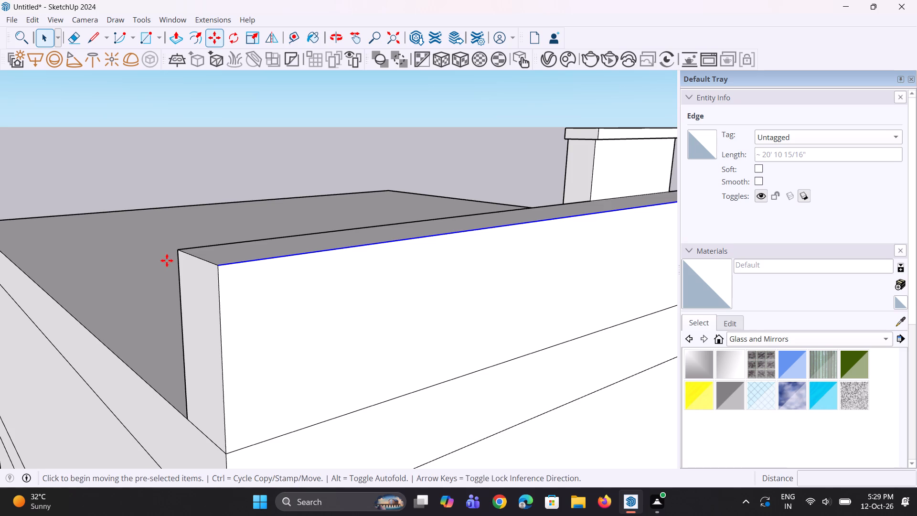
left_click(218, 267)
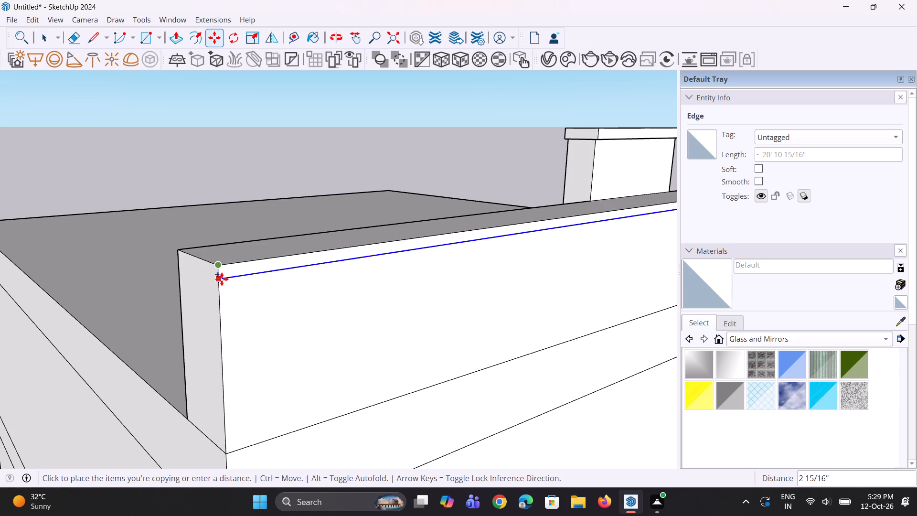
left_click(222, 279)
Copy the short top edge of the parapet's outer end down to meet the front cap line.
scroll(221, 284, "up", 1)
middle_click_drag(223, 286, 245, 296)
key("space")
key("space")
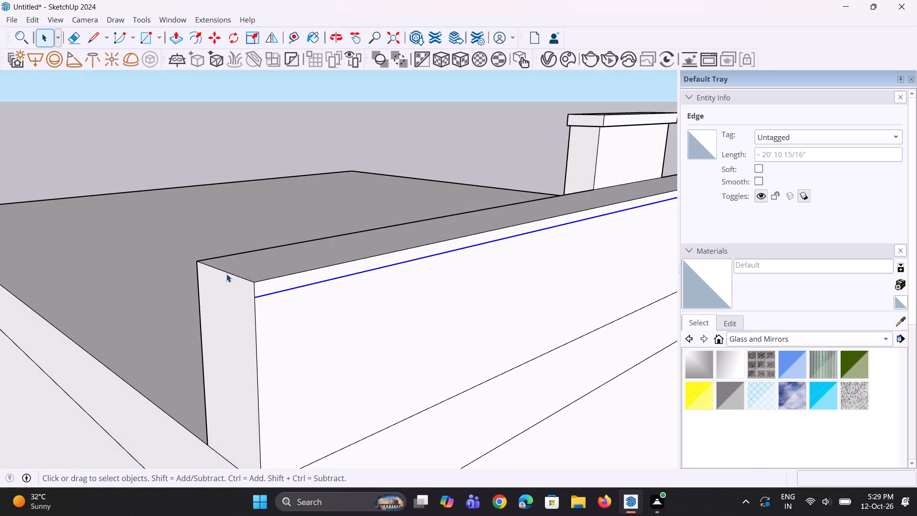
left_click(226, 274)
scroll(241, 287, "up", 1)
key("m")
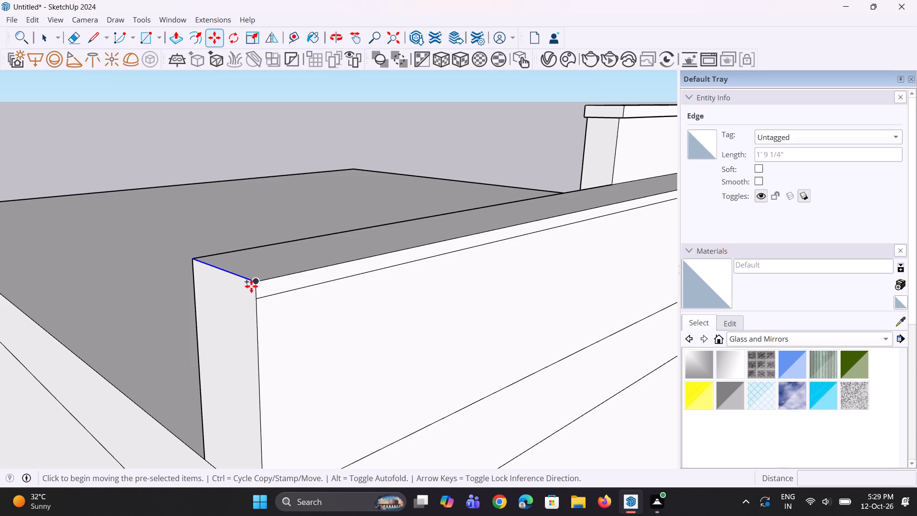
left_click(252, 286)
left_click(256, 294)
key("space")
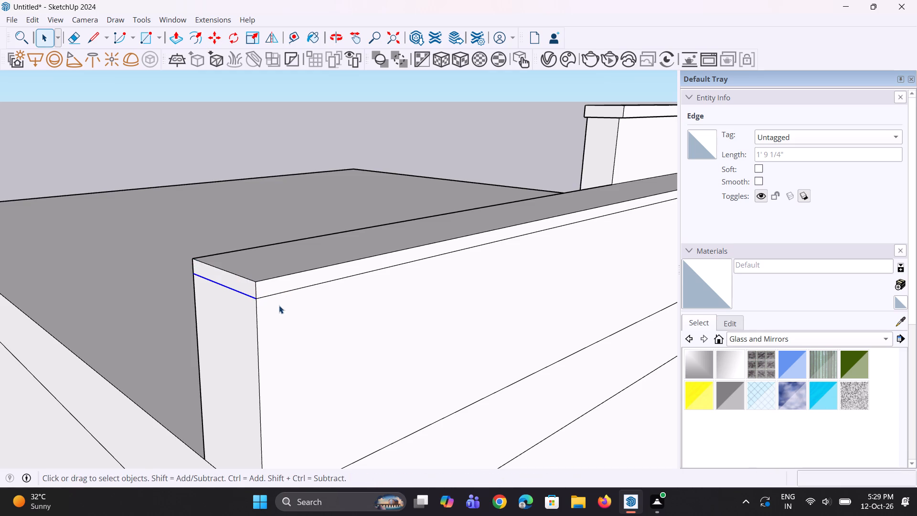
Extrude the parapet's front cap strip outward 1 15/16".
key("p")
left_click(299, 282)
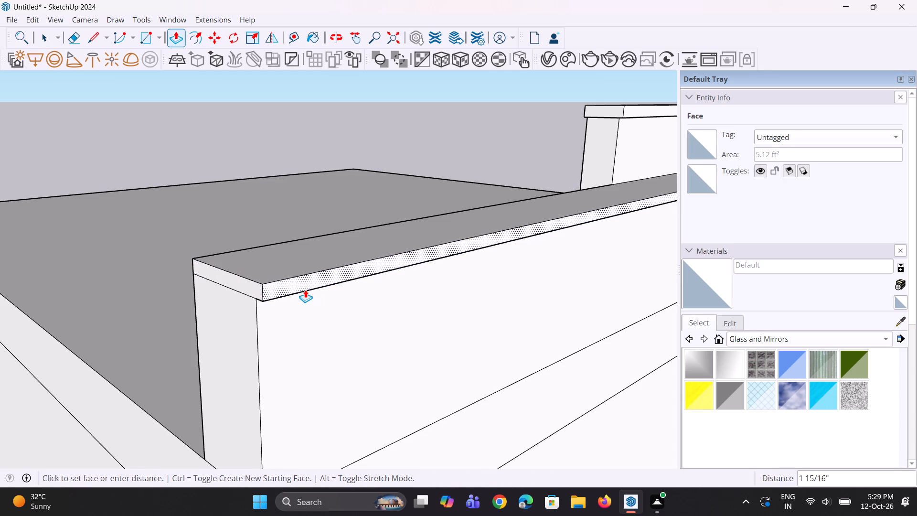
left_click(305, 290)
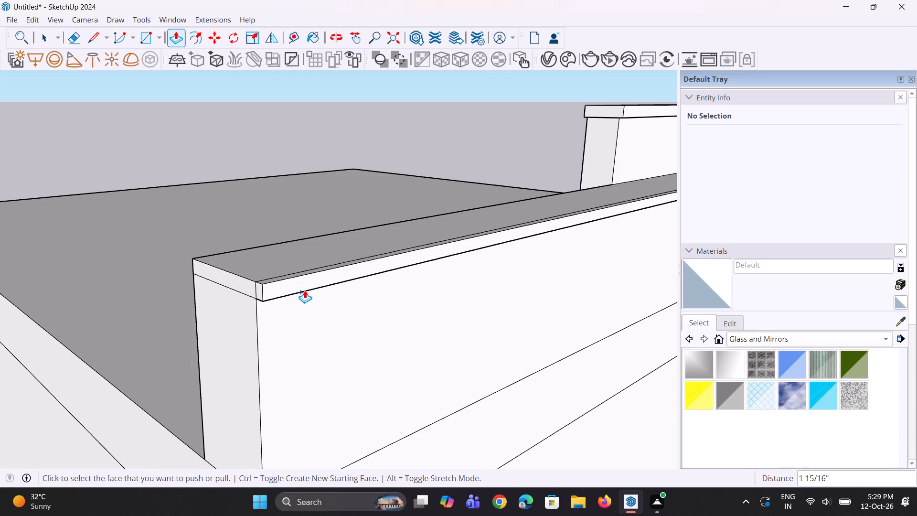
Extrude the cap strip on the parapet's outer end outward 2 5/8" and fill the corner gap flush with it.
double_click(234, 288)
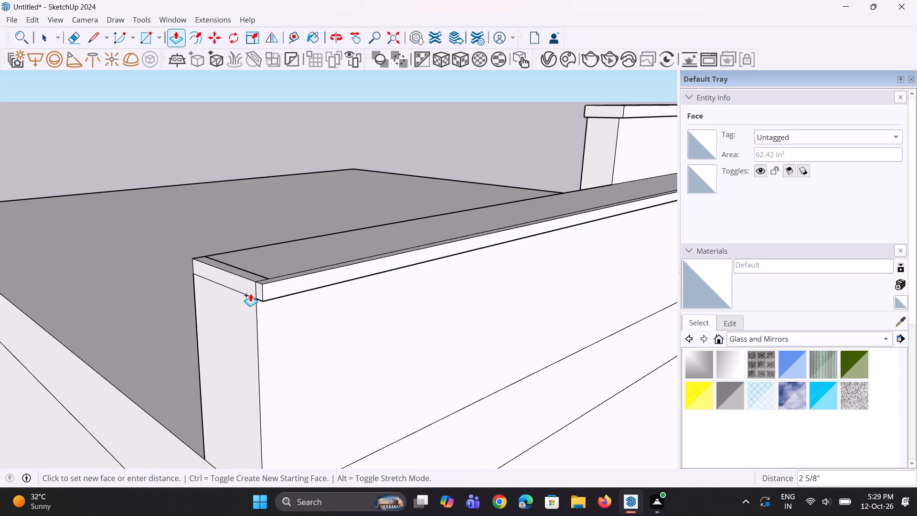
key("ctrl+z")
double_click(248, 291)
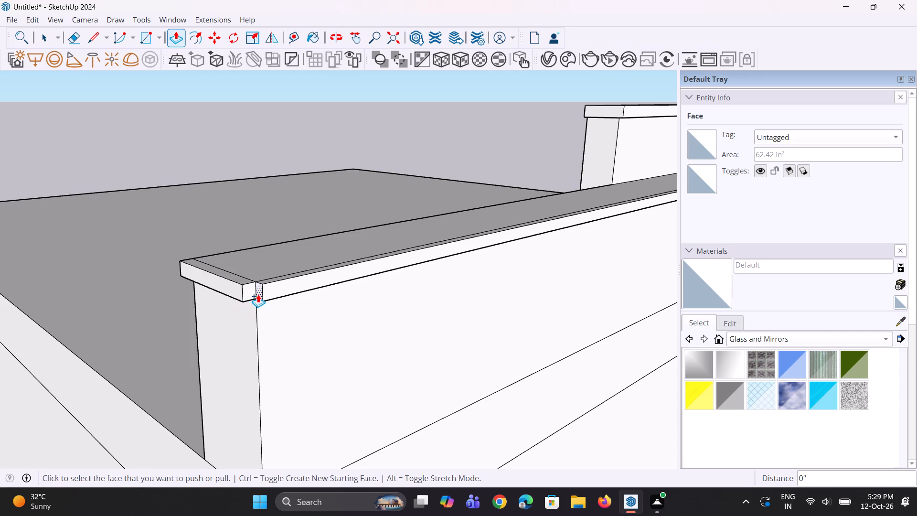
left_click(258, 294)
left_click(240, 289)
Erase the leftover seam lines at the parapet cap's filled corner, on its top and side faces.
middle_click_drag(248, 303, 290, 311)
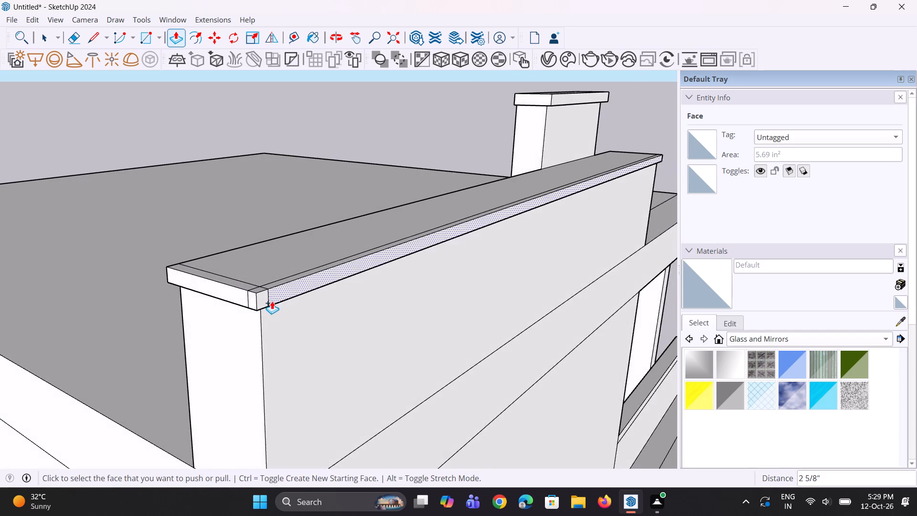
scroll(271, 297, "up", 2)
key("e")
scroll(247, 290, "up", 2)
left_click(243, 296)
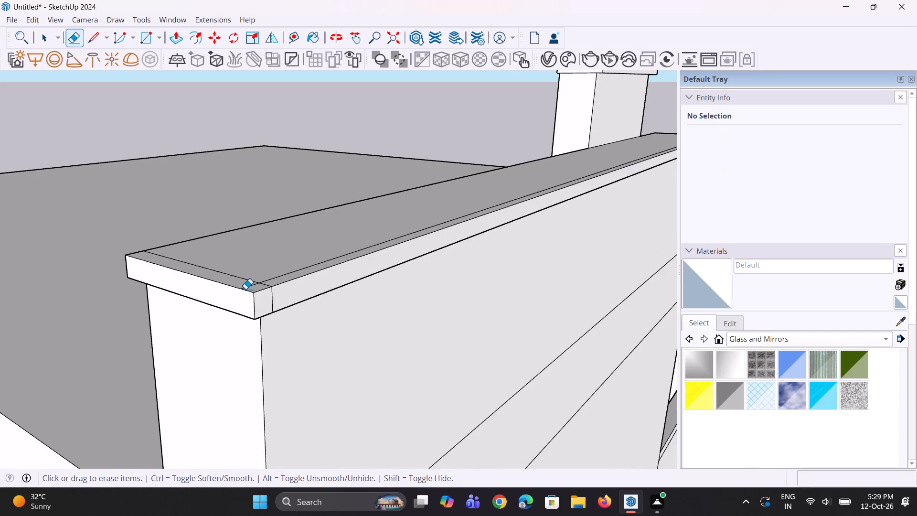
left_click(245, 289)
key("ctrl+z")
middle_click_drag(265, 297, 265, 317, "ctrl")
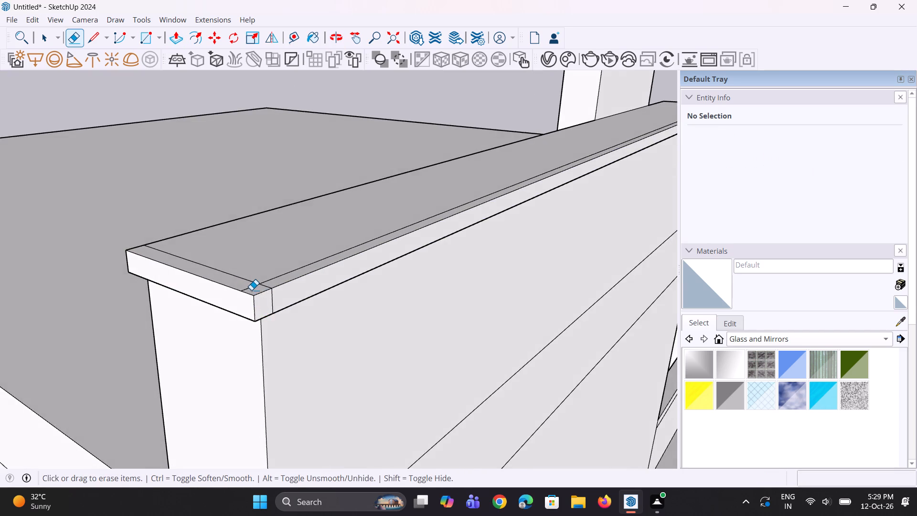
scroll(251, 290, "up", 3)
left_click(250, 286)
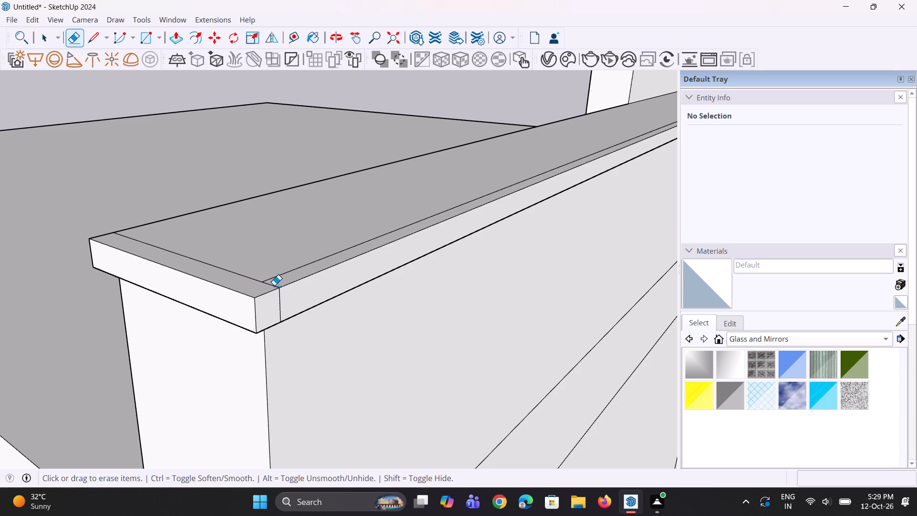
left_click(274, 285)
middle_click_drag(285, 303, 258, 273)
left_click(275, 291)
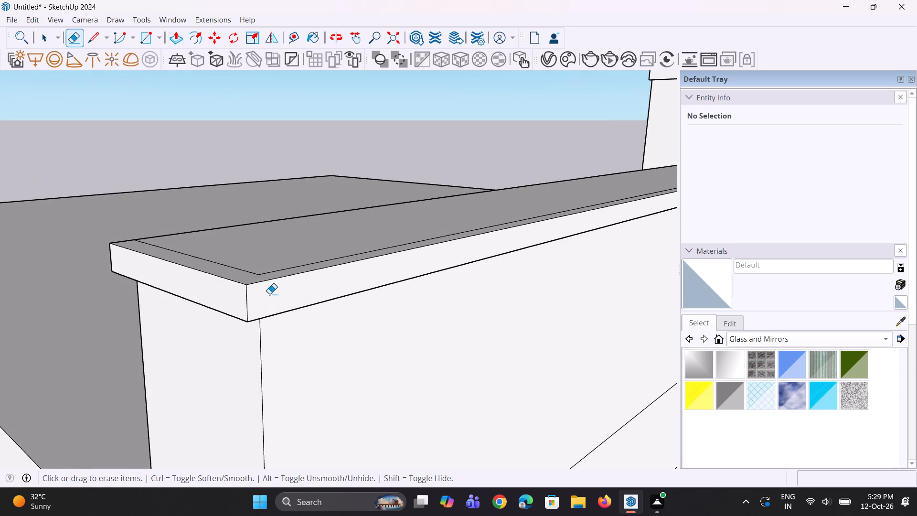
Examine the capped parapet, roof block and whole front elevation from several angles and distances.
scroll(210, 297, "down", 5)
scroll(258, 315, "down", 5)
scroll(338, 337, "down", 1)
middle_click_drag(341, 338, 192, 338)
scroll(180, 329, "down", 5)
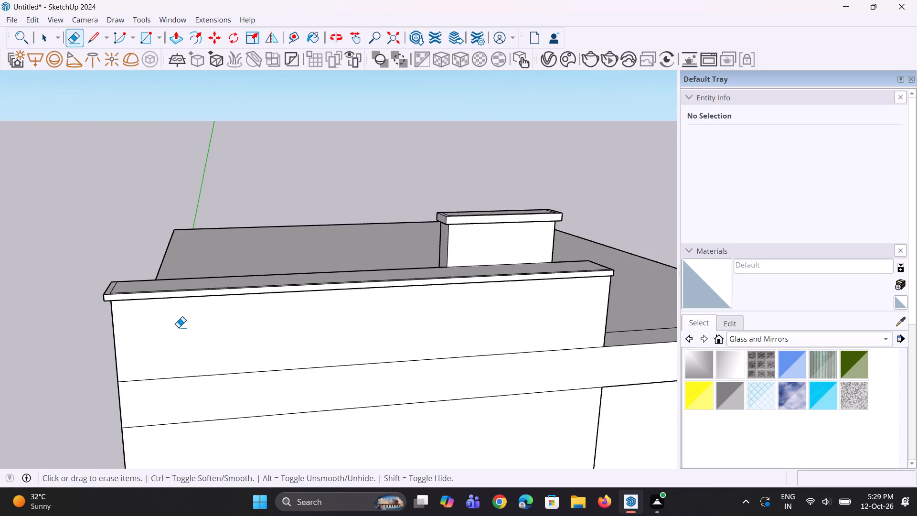
scroll(178, 327, "down", 5)
middle_click_drag(348, 327, 321, 310)
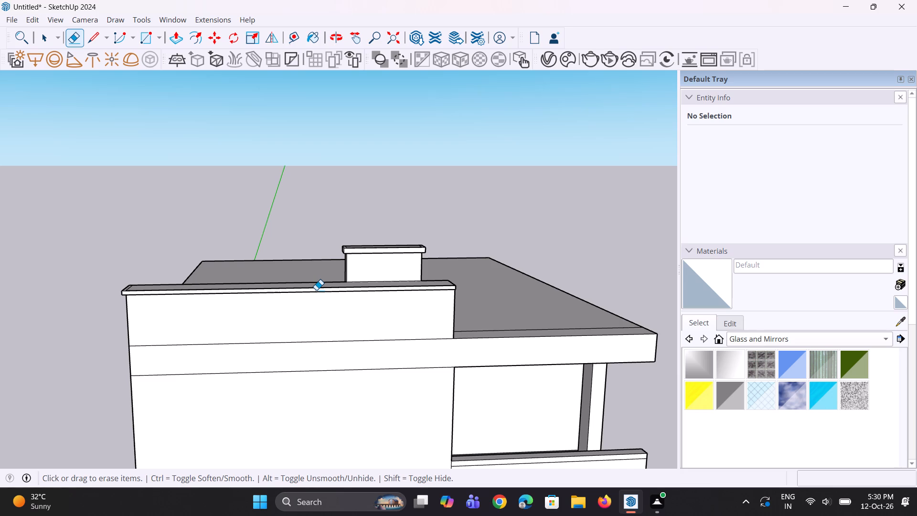
scroll(280, 275, "down", 4)
middle_click_drag(249, 326, 242, 275)
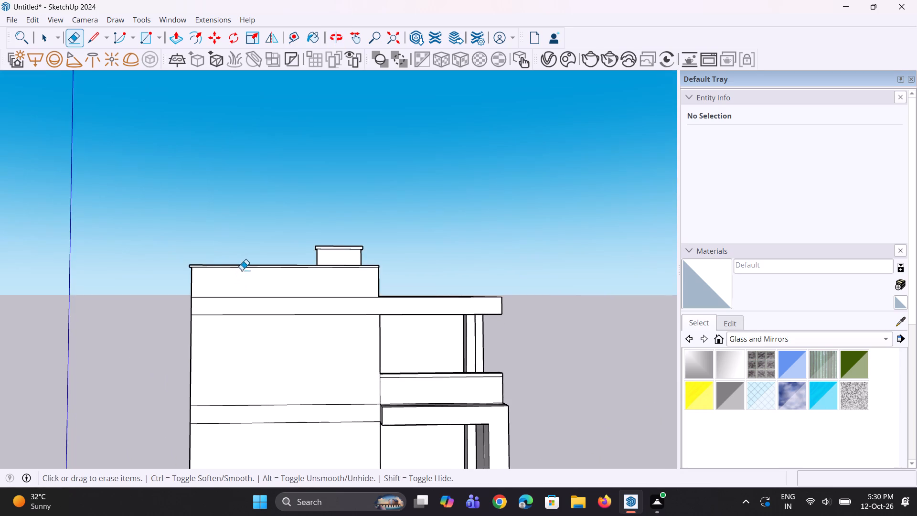
scroll(242, 269, "down", 7)
middle_click_drag(264, 275, 267, 279)
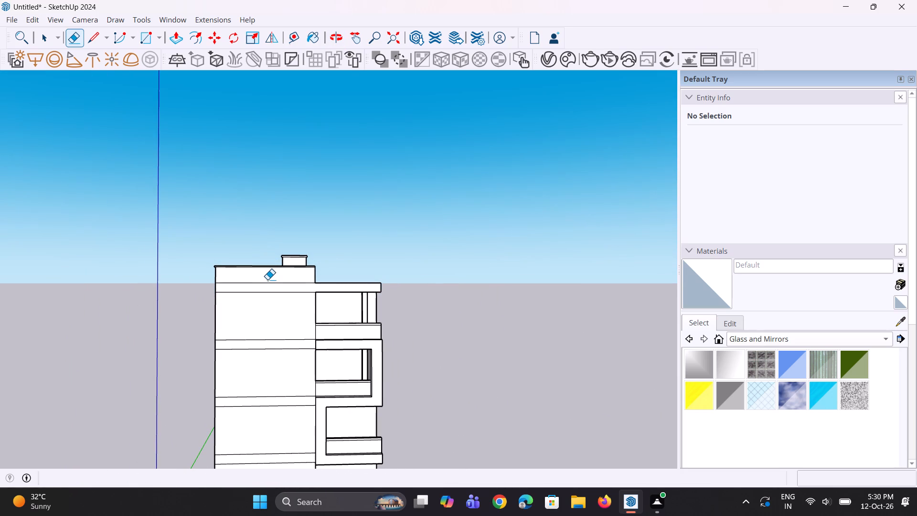
scroll(270, 304, "down", 1)
scroll(278, 293, "up", 2)
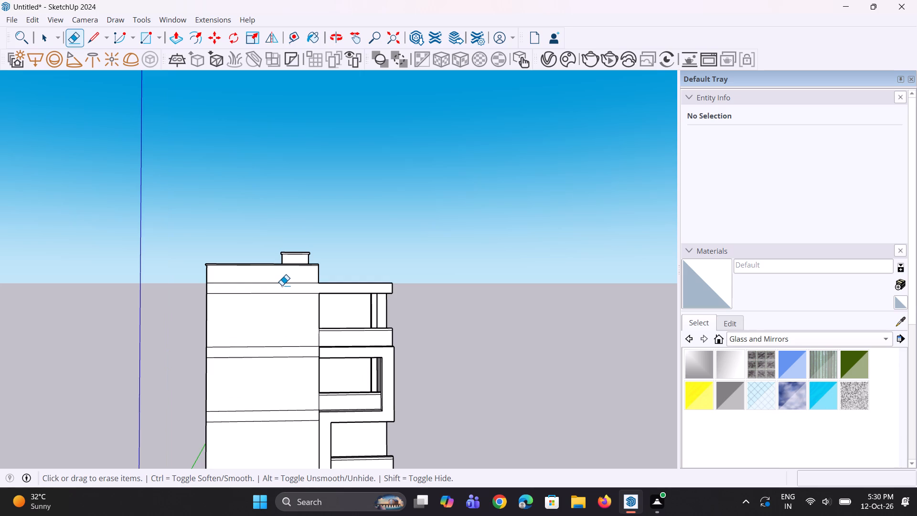
middle_click_drag(271, 296, 98, 352)
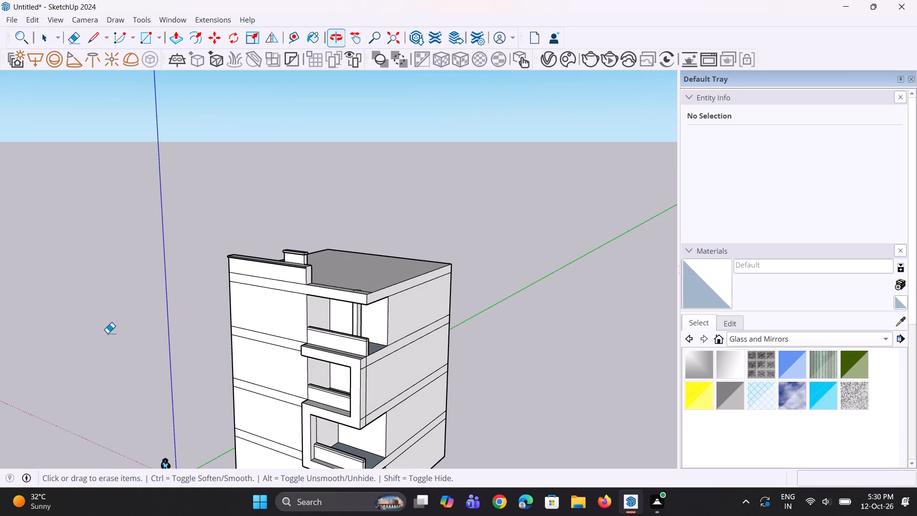
Extrude the parapet's front face below the cap outward 6 5/16" to thicken the parapet.
scroll(296, 304, "up", 6)
middle_click_drag(296, 304, 170, 331)
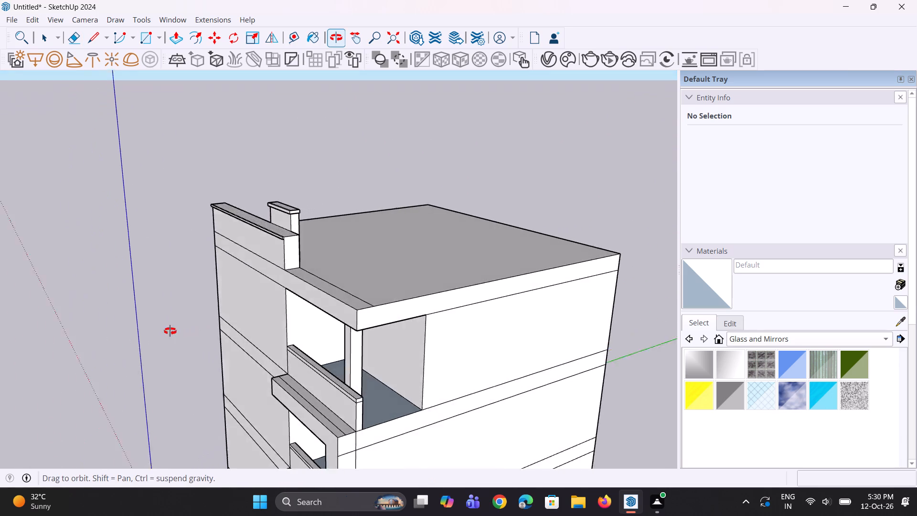
middle_click_drag(170, 331, 170, 331)
scroll(244, 270, "up", 6)
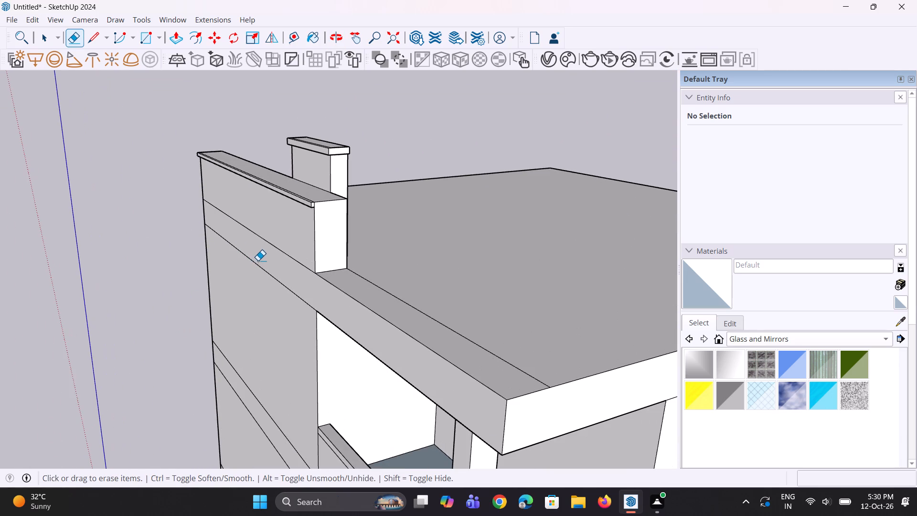
key("space")
type("vp")
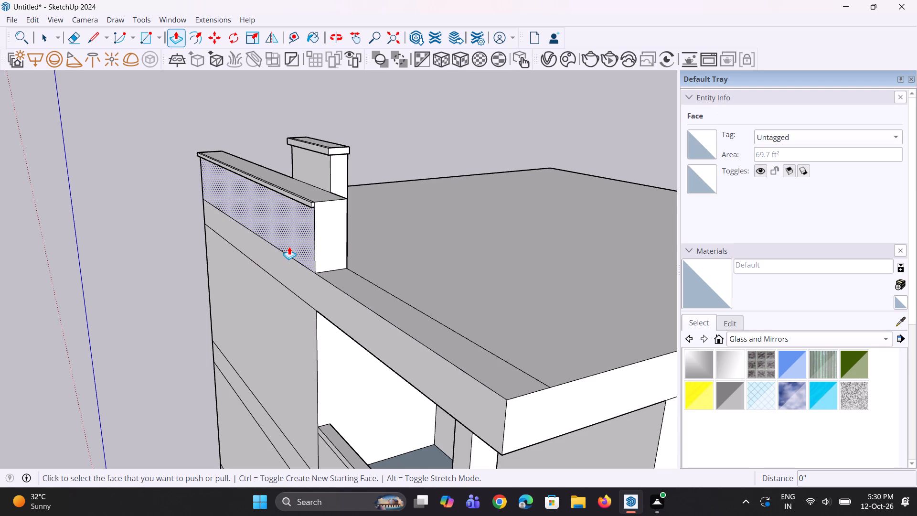
left_click(289, 247)
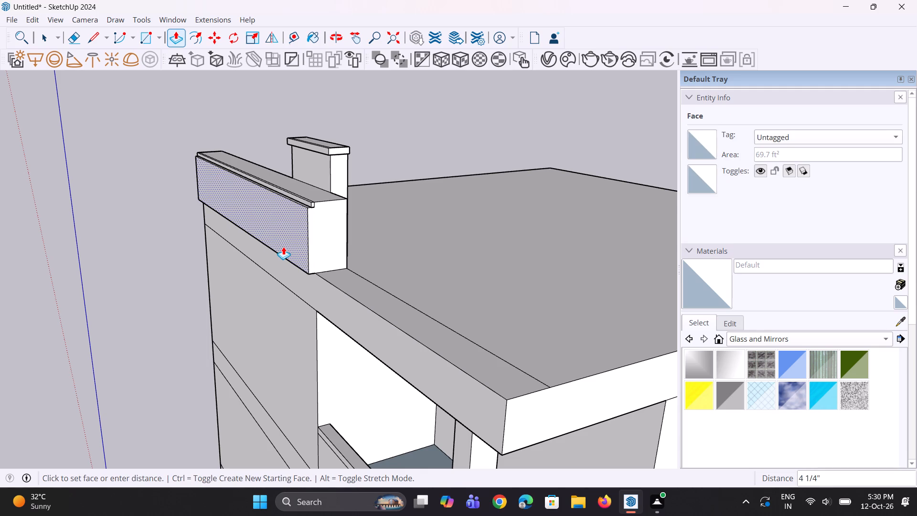
left_click(280, 247)
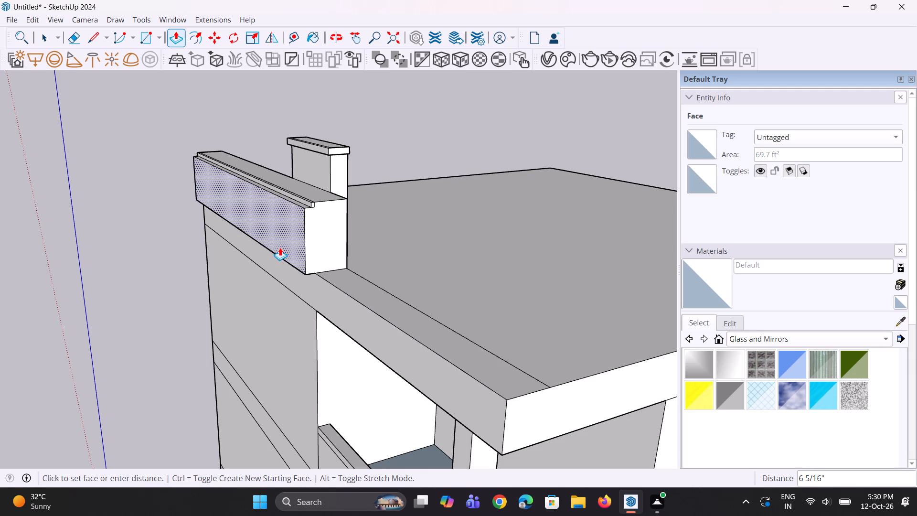
Extrude the parapet's front cap strip 4 3/8" flush with the thickened face, then another 4" to overhang it.
scroll(299, 197, "up", 3)
left_click(300, 204)
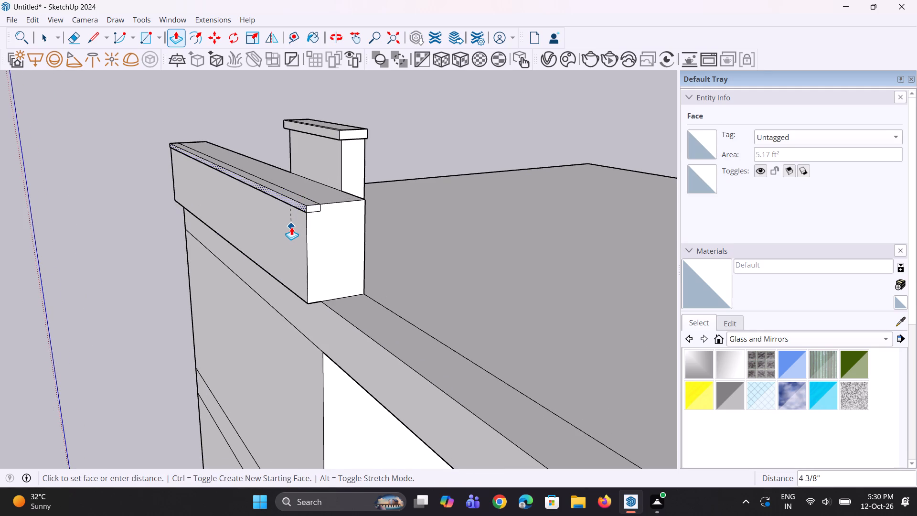
left_click(291, 227)
scroll(296, 210, "up", 2)
left_click(298, 207)
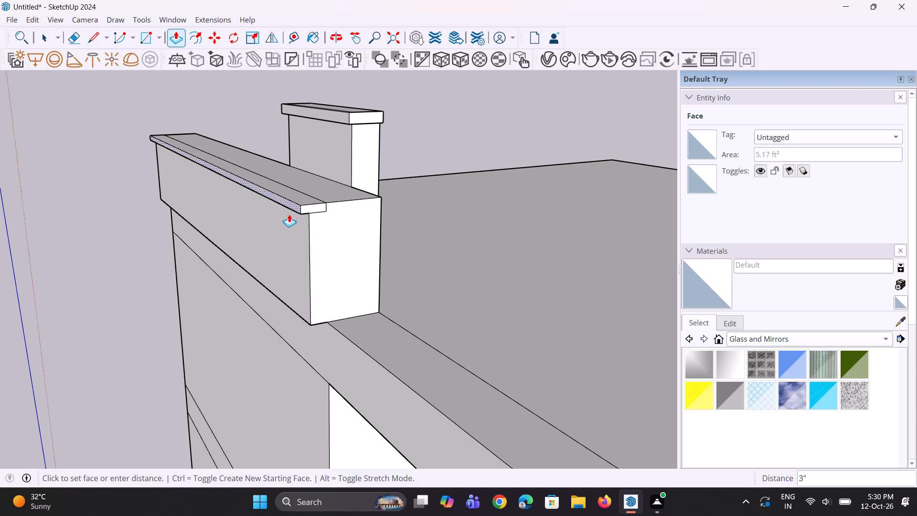
left_click(288, 215)
Examine the thickened parapet and its overhanging cap from below, from the front and against the floors beneath.
scroll(252, 297, "up", 1)
middle_click_drag(252, 297, 373, 250)
scroll(371, 279, "down", 5)
middle_click_drag(307, 309, 447, 215)
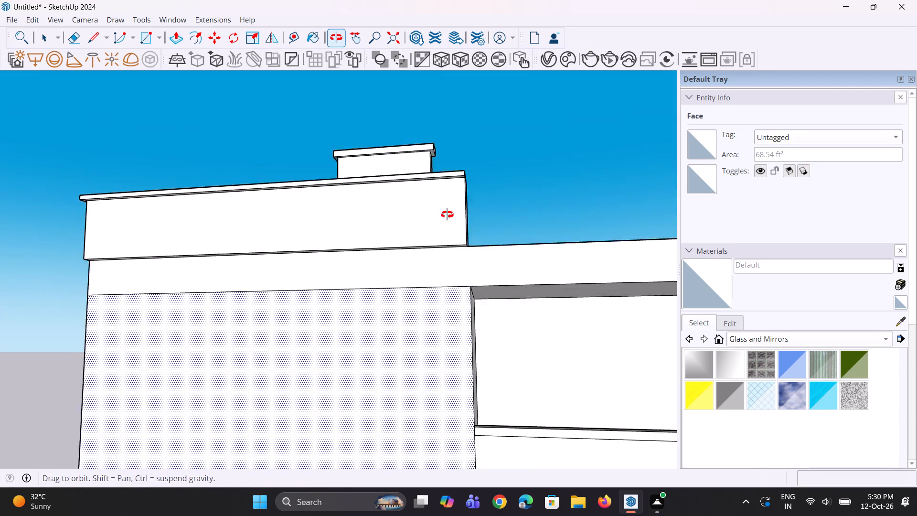
middle_click_drag(447, 215, 494, 174)
scroll(365, 259, "down", 3)
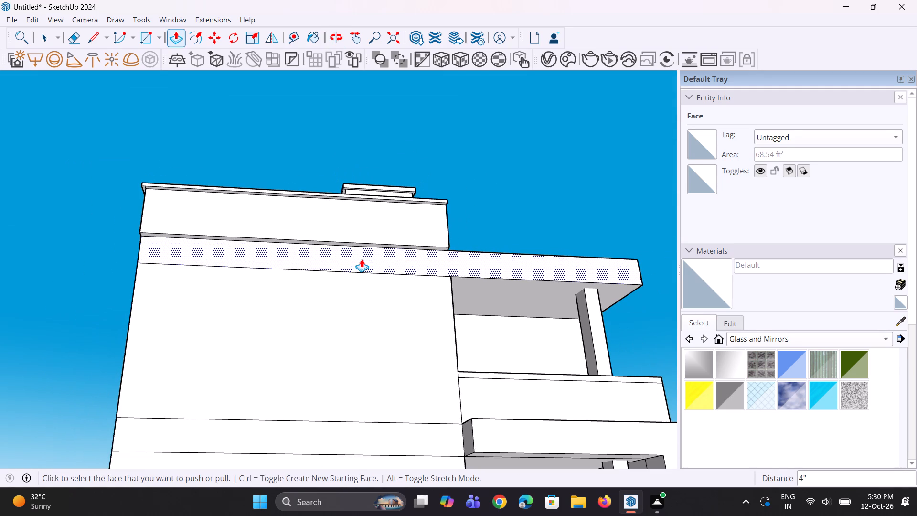
scroll(357, 254, "down", 4)
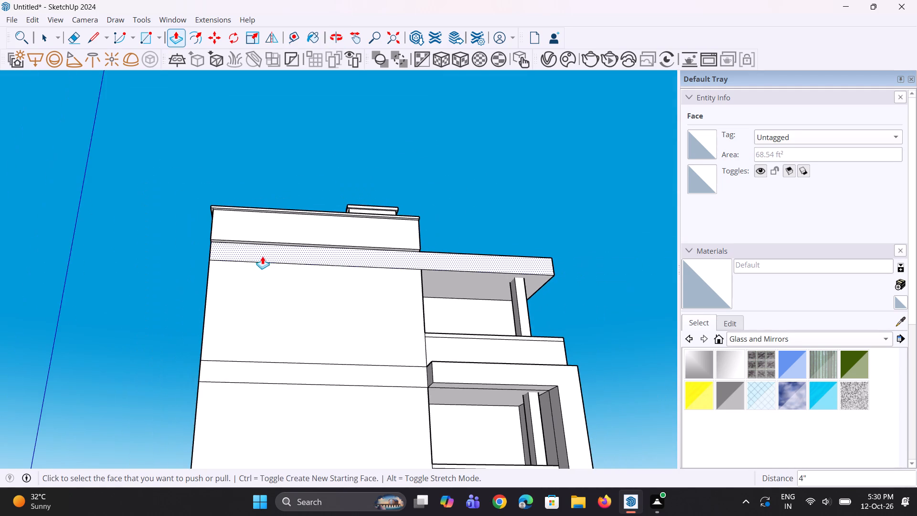
middle_click_drag(262, 254, 235, 305)
scroll(235, 305, "up", 1)
scroll(251, 255, "down", 3)
middle_click_drag(254, 253, 253, 208)
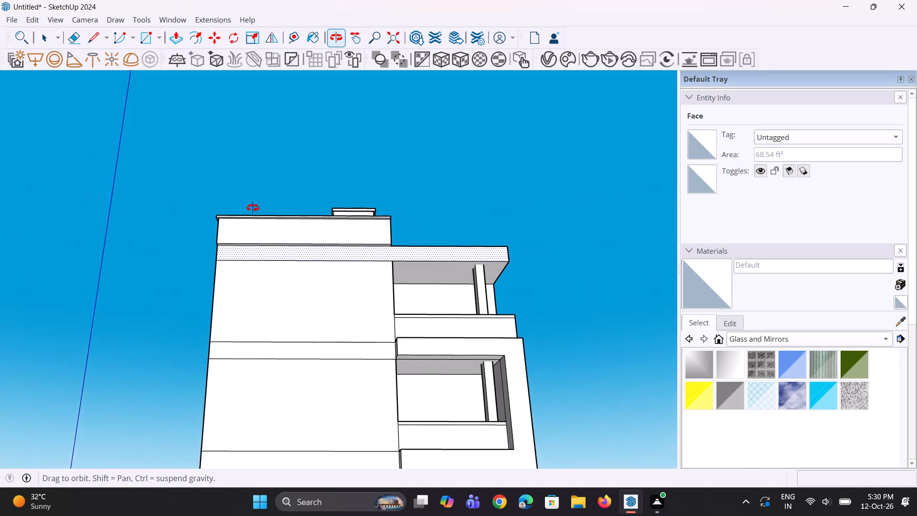
middle_click_drag(253, 208, 235, 245)
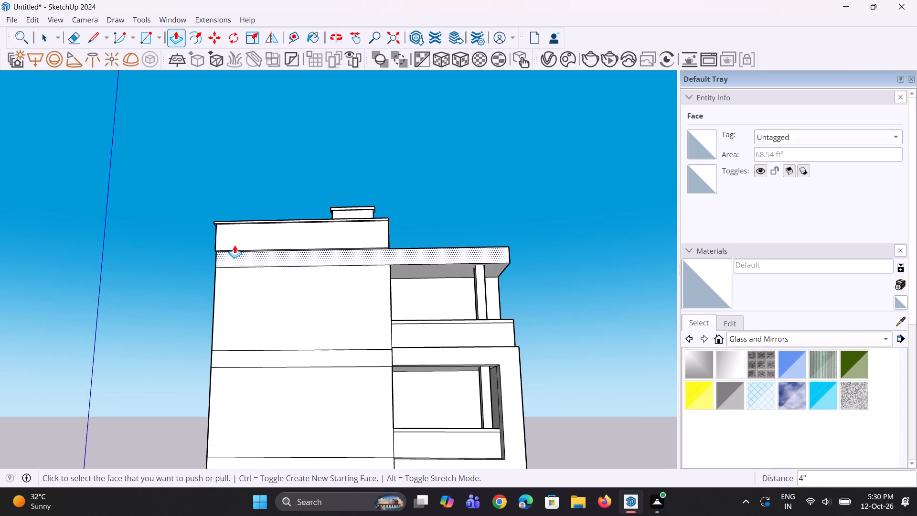
middle_click_drag(299, 262, 262, 279)
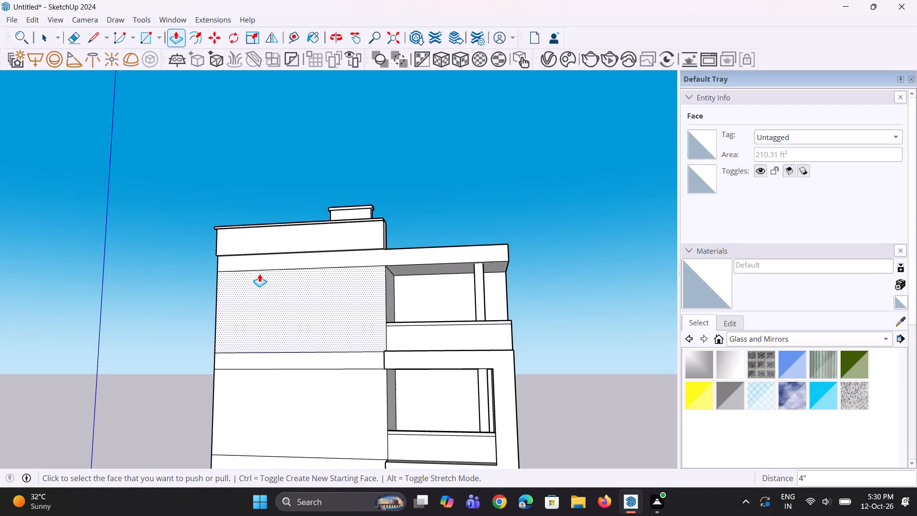
scroll(259, 274, "down", 3)
middle_click_drag(308, 324, 286, 382)
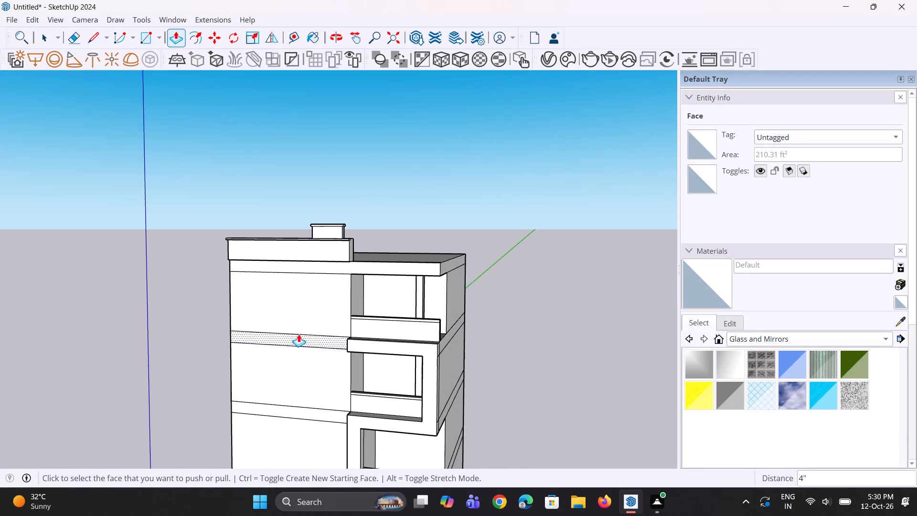
Examine the front wall, slab bands and balconies of the upper floors from the front and from below.
scroll(360, 352, "up", 6)
middle_click_drag(329, 345, 352, 324)
scroll(344, 335, "up", 1)
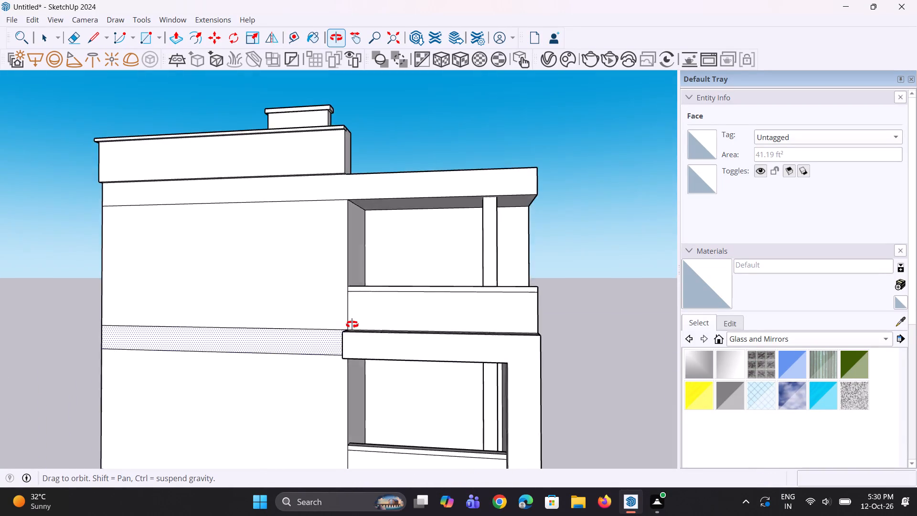
middle_click_drag(352, 324, 359, 318)
middle_click_drag(398, 304, 279, 289)
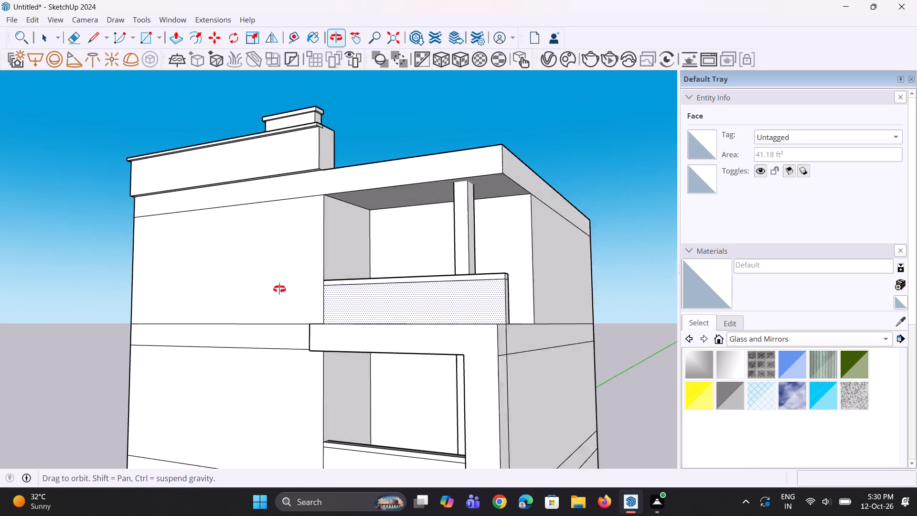
middle_click_drag(279, 289, 353, 285)
scroll(351, 270, "down", 3)
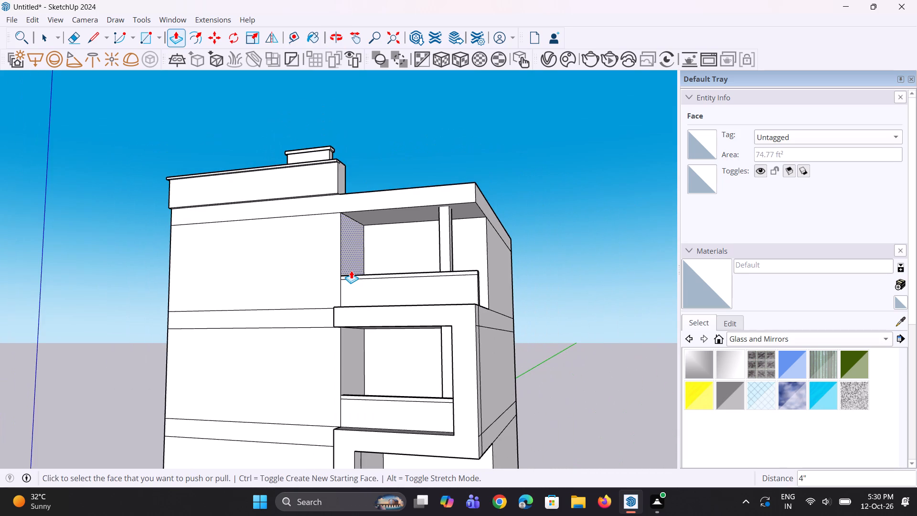
scroll(351, 270, "down", 3)
middle_click_drag(294, 288, 333, 282)
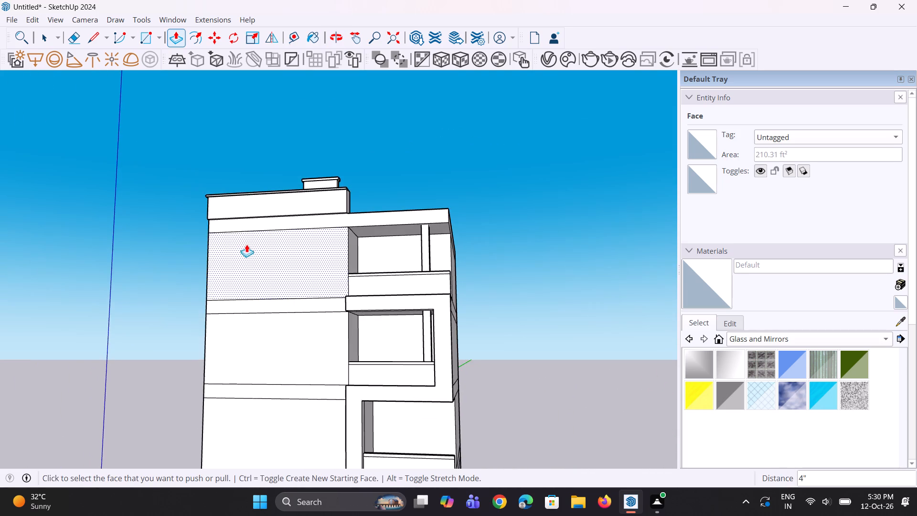
scroll(238, 241, "up", 2)
key("space")
key("space")
scroll(229, 242, "up", 1)
key("e")
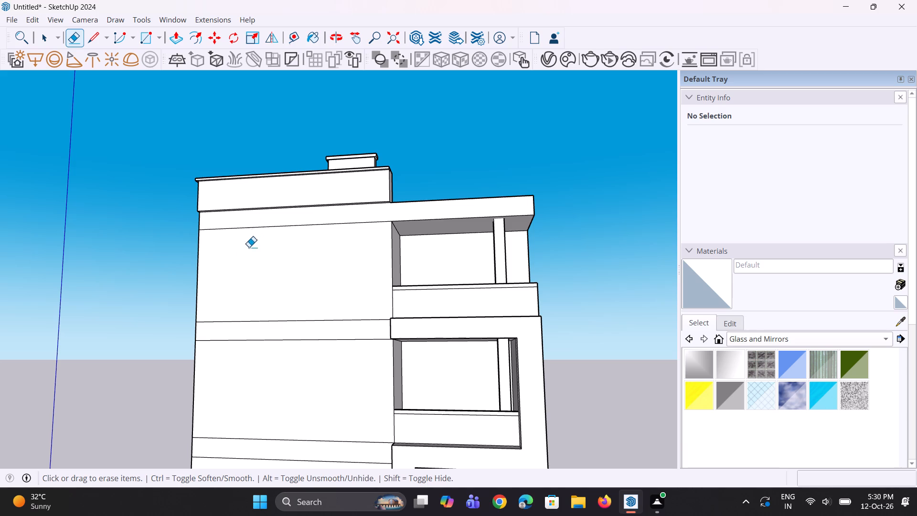
middle_click_drag(257, 292, 262, 314)
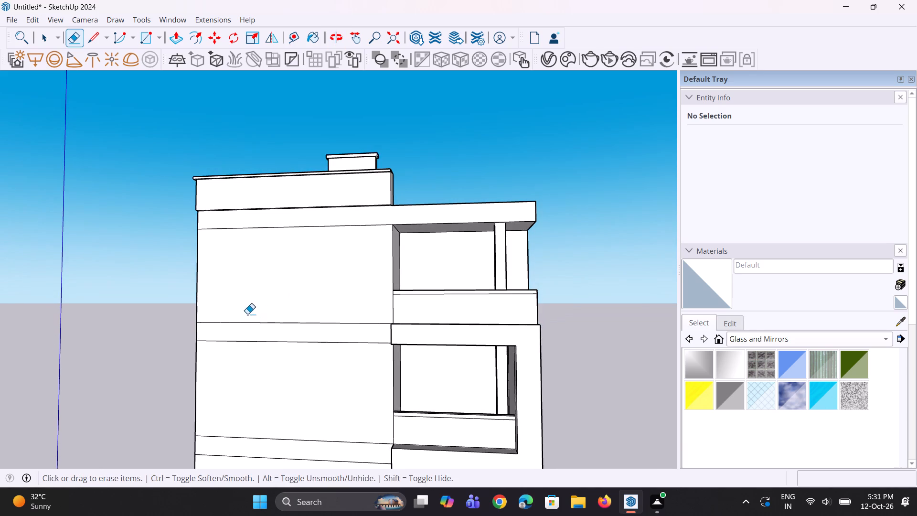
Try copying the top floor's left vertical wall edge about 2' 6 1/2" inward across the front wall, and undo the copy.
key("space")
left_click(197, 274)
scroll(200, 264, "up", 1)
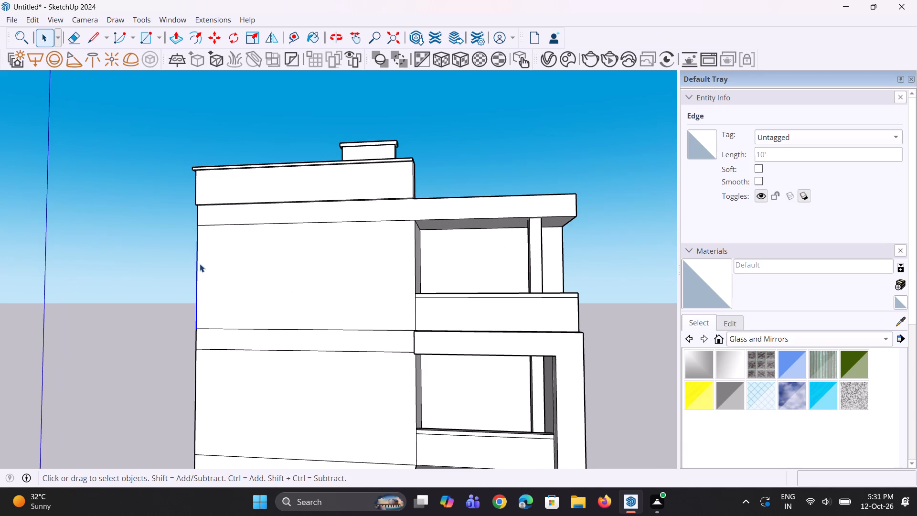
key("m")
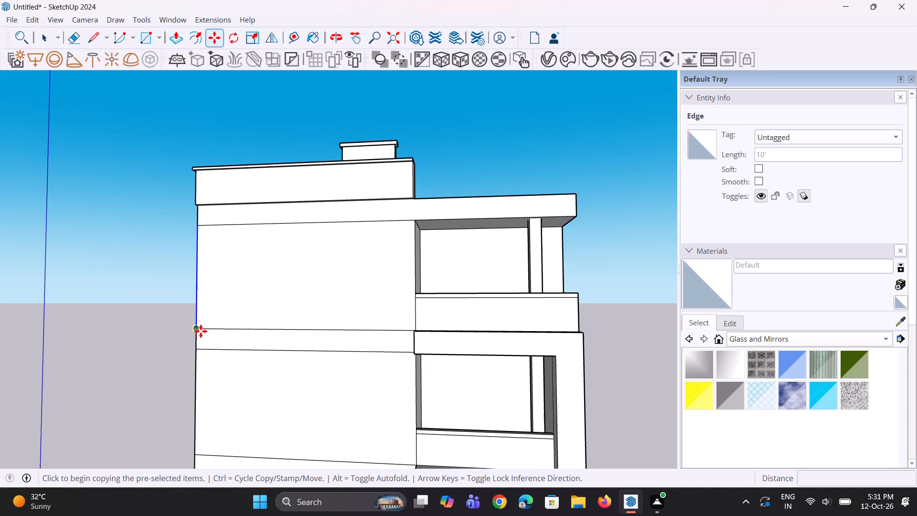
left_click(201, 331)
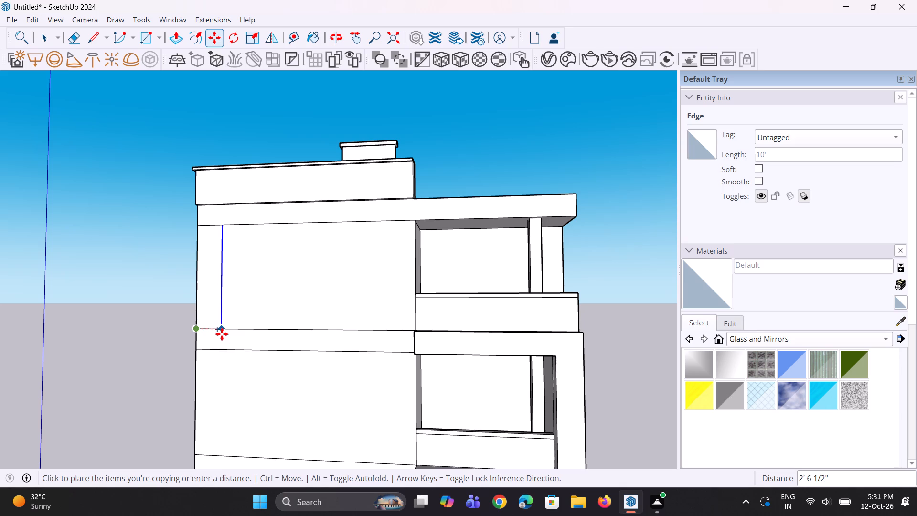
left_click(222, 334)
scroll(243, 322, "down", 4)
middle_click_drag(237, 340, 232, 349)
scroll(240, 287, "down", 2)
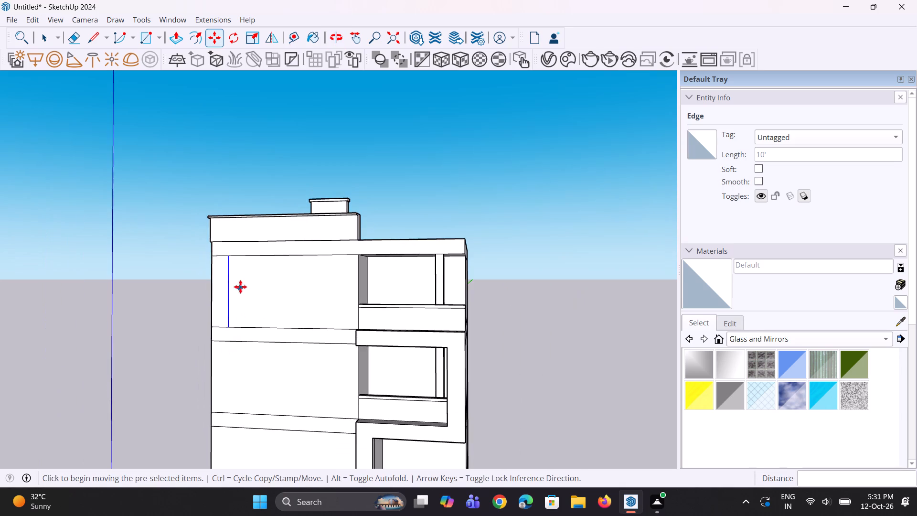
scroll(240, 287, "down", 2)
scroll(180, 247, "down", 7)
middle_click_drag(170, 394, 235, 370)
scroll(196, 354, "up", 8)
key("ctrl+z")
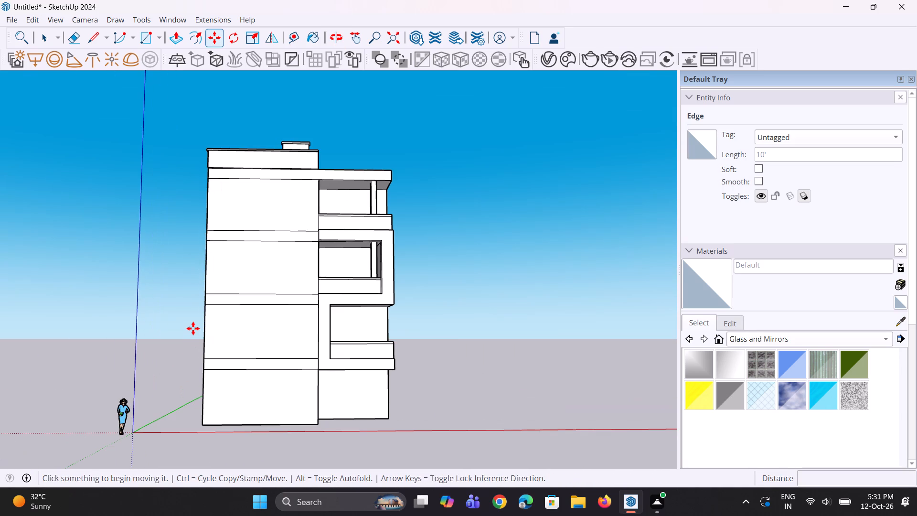
Copy all seven edge segments of the front wall's left corner, from ground to roof band, about 1' 8 7/16" inward along the facade.
key("space")
key("space")
scroll(218, 260, "up", 4)
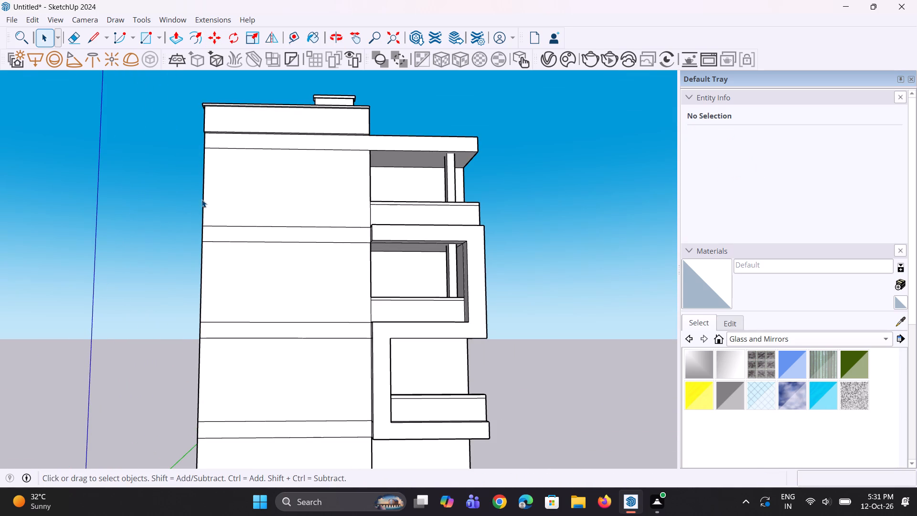
left_click(203, 210)
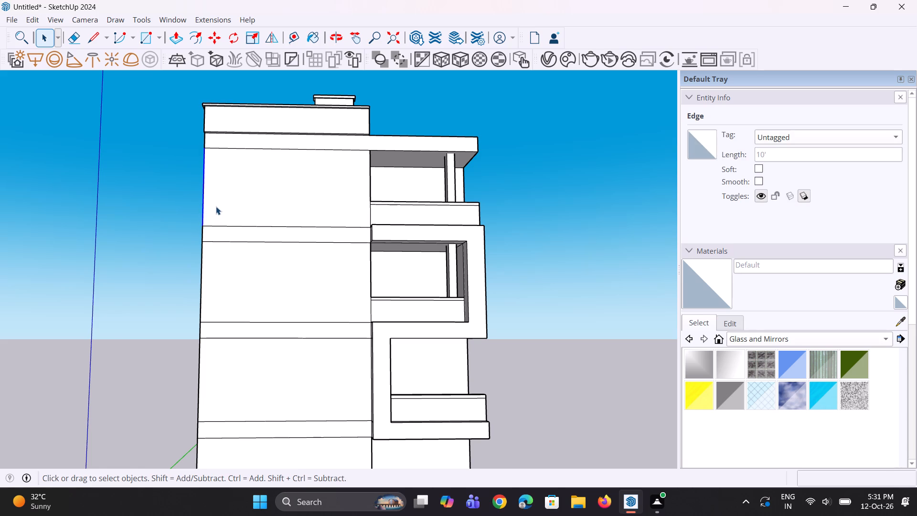
scroll(217, 205, "down", 2)
scroll(205, 240, "up", 6)
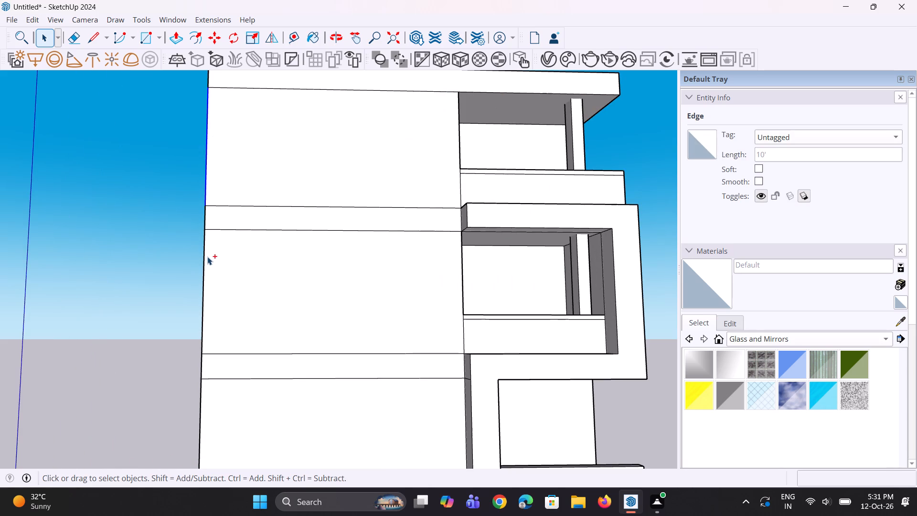
left_click(205, 260, "ctrl")
scroll(210, 229, "up", 2, "ctrl")
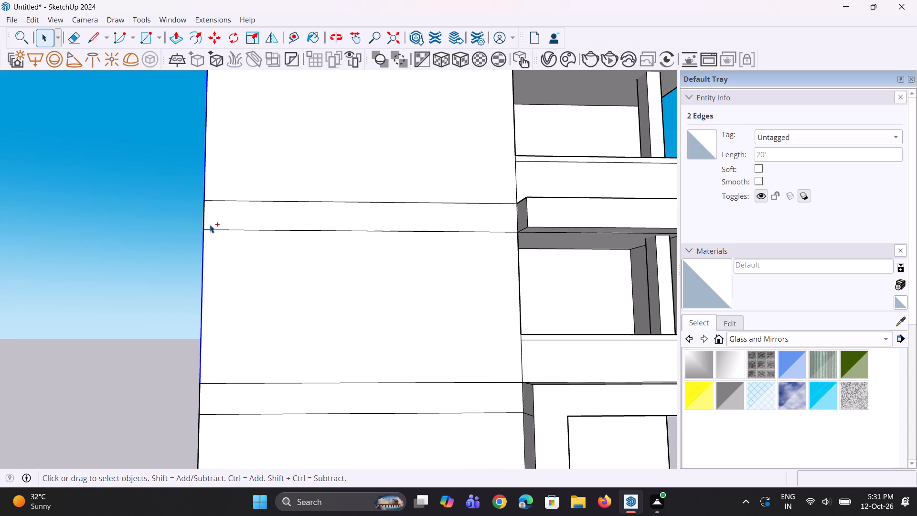
left_click(205, 216, "ctrl")
scroll(214, 228, "down", 12)
scroll(208, 290, "up", 11)
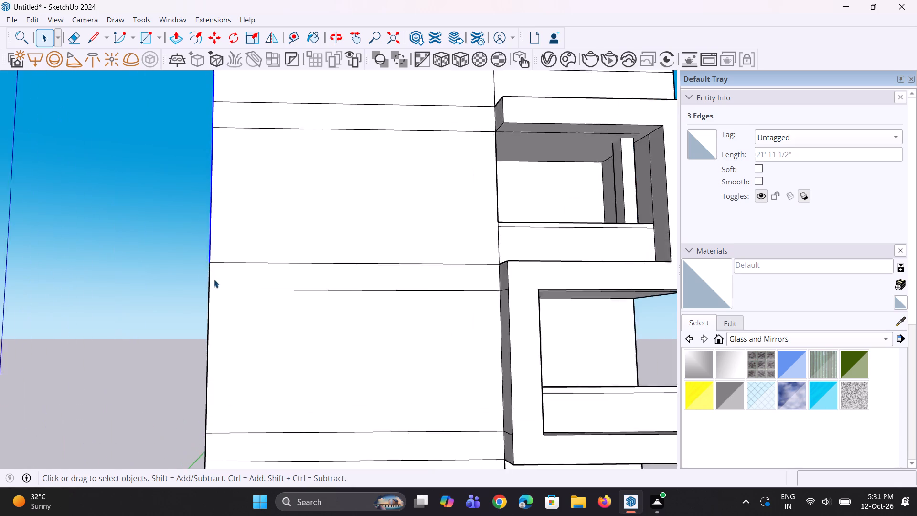
scroll(214, 279, "up", 2)
left_click(208, 277, "ctrl")
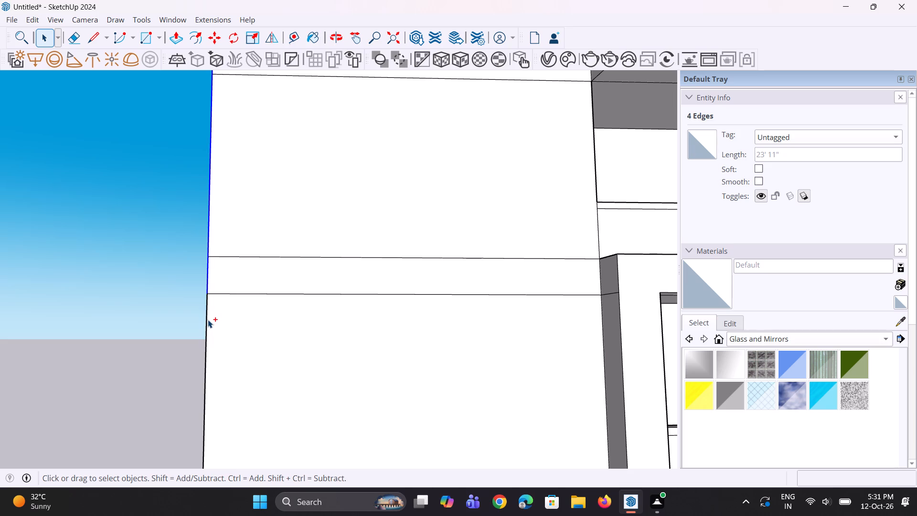
left_click(208, 319, "ctrl")
scroll(213, 302, "down", 9)
scroll(219, 406, "up", 4)
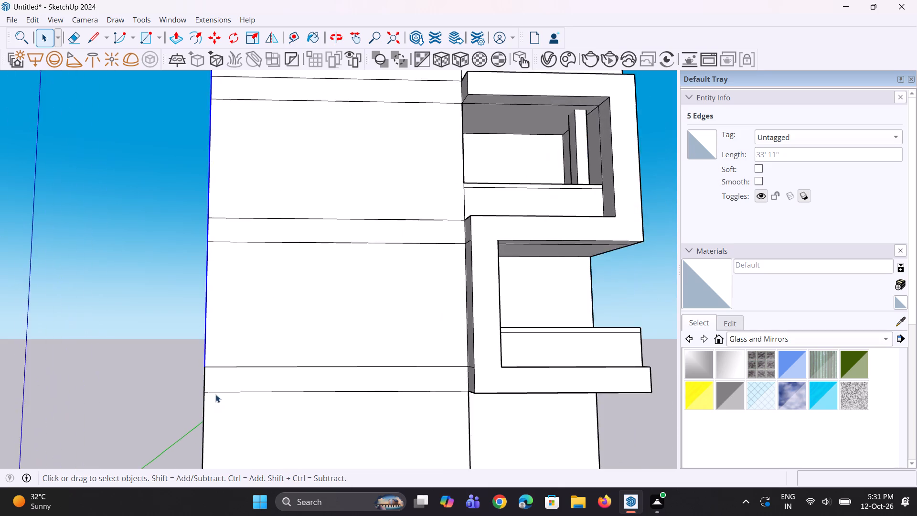
scroll(212, 387, "up", 9)
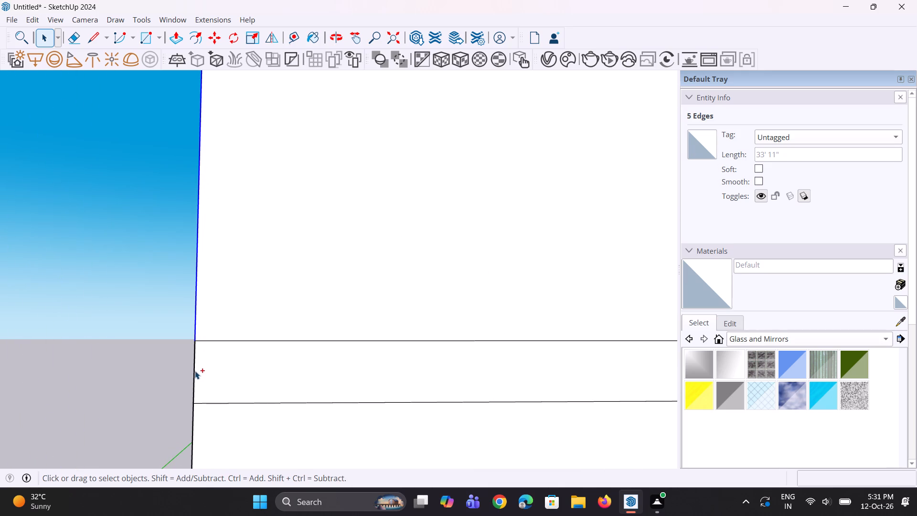
left_click(195, 371, "ctrl")
scroll(223, 351, "down", 15)
scroll(214, 399, "up", 3)
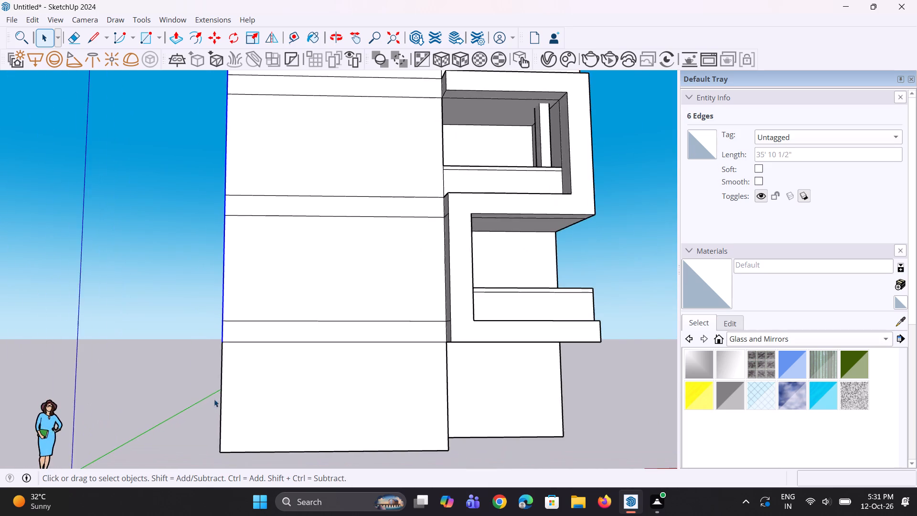
scroll(218, 406, "up", 3)
left_click(223, 406, "ctrl")
scroll(222, 374, "down", 5)
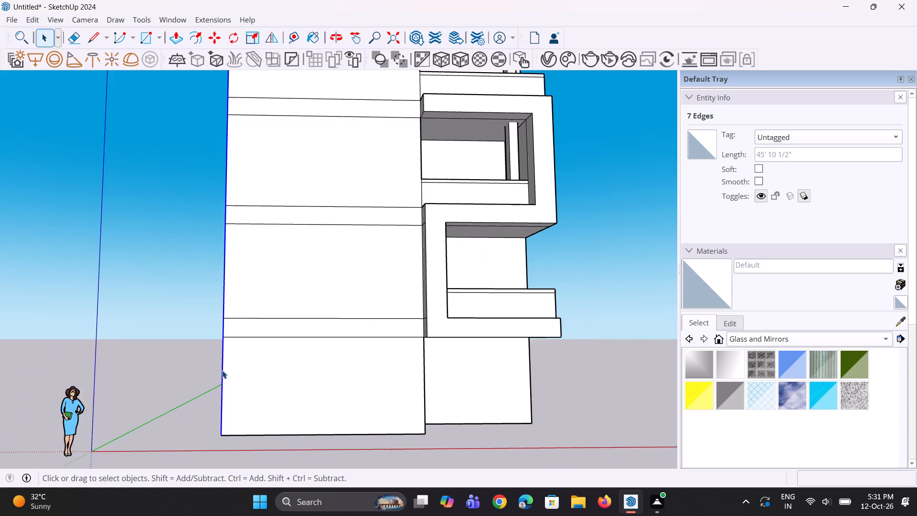
scroll(222, 370, "down", 6)
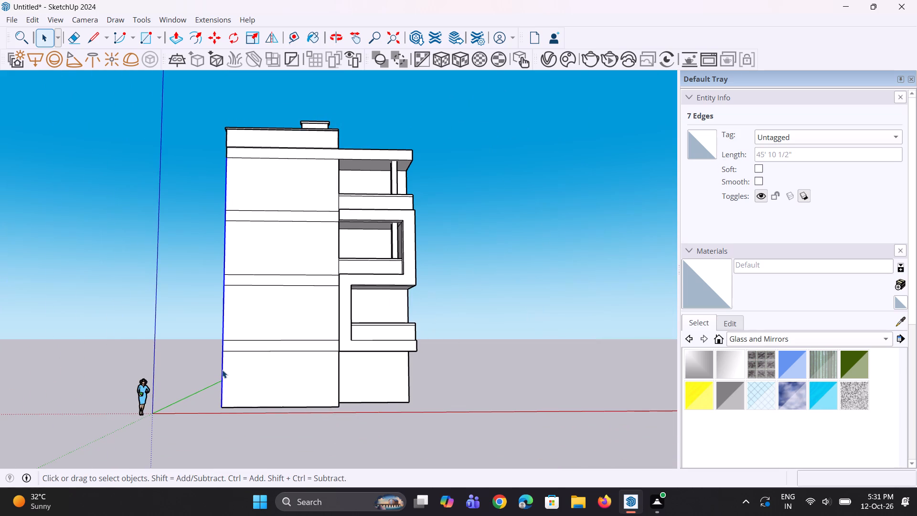
key("m")
scroll(227, 418, "up", 5)
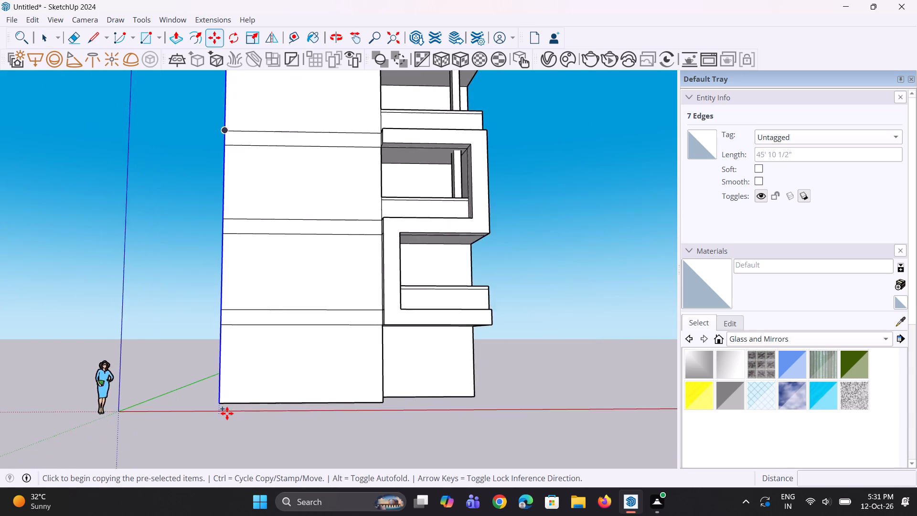
scroll(227, 413, "up", 3)
left_click(220, 400)
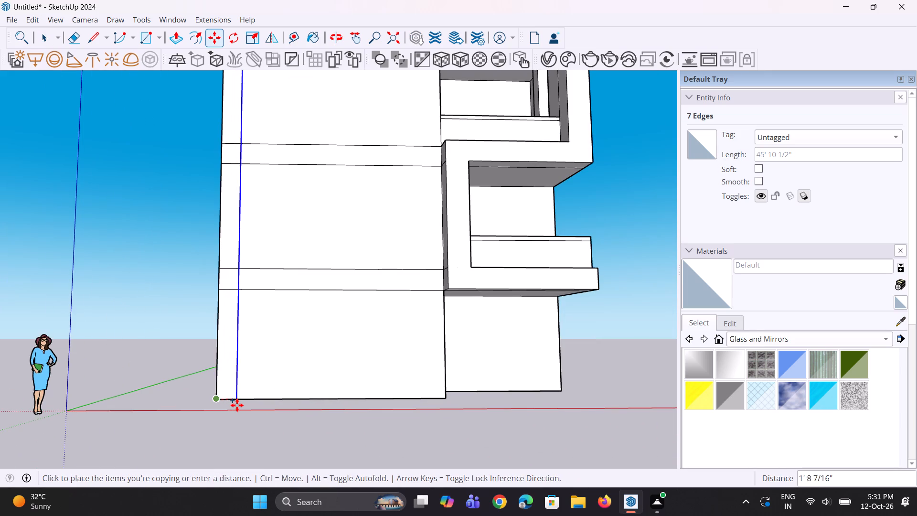
left_click(237, 405)
scroll(271, 408, "down", 10)
middle_click_drag(271, 408, 268, 416)
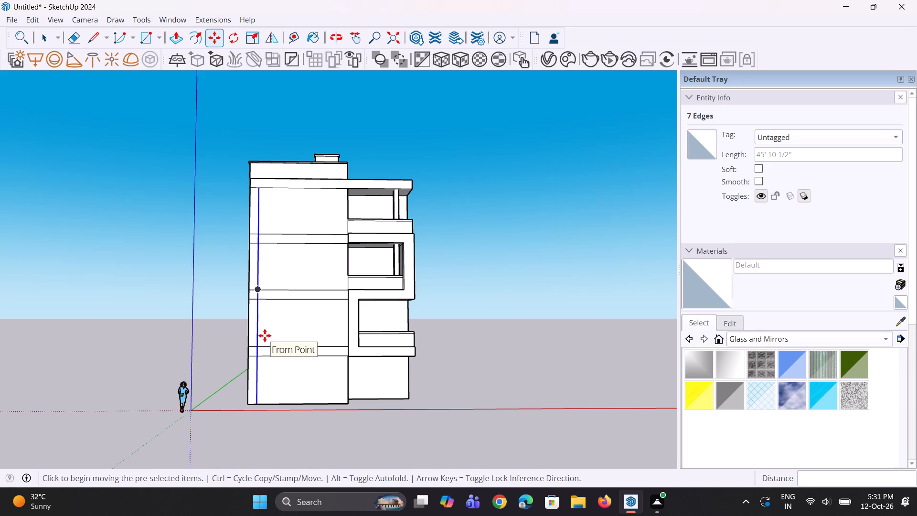
Erase the uppermost intermediate slab band's two line segments between the front wall's left corner and the copied vertical line.
scroll(270, 351, "down", 4)
middle_click_drag(267, 352, 354, 349)
scroll(261, 263, "up", 11)
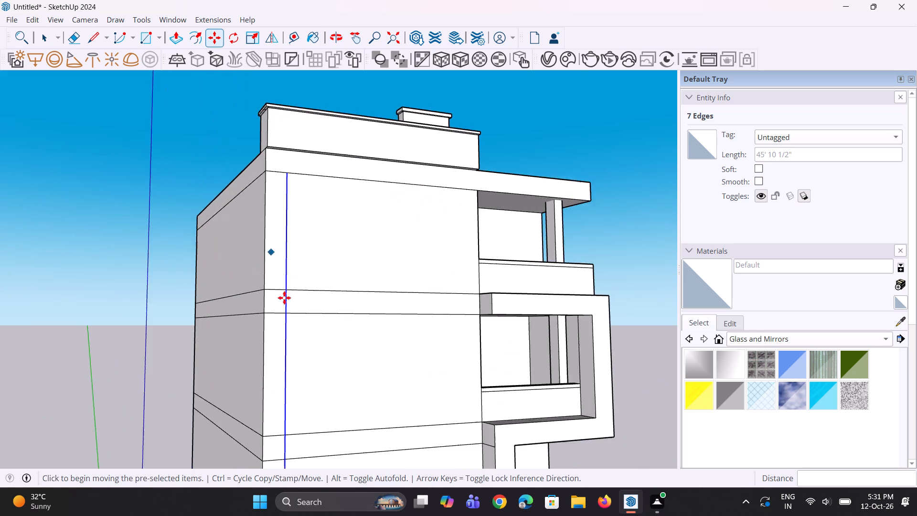
scroll(284, 298, "up", 6)
middle_click_drag(290, 312, 274, 313)
scroll(274, 313, "up", 4)
key("e")
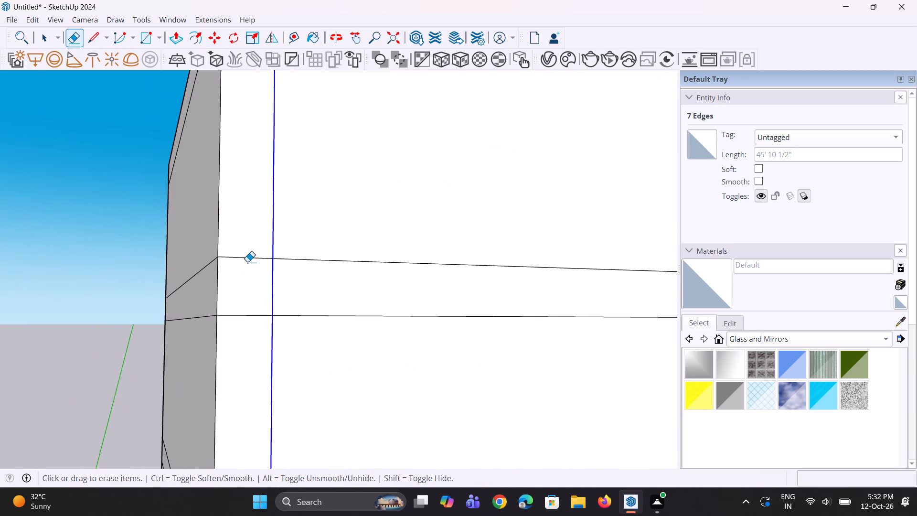
left_click(250, 258)
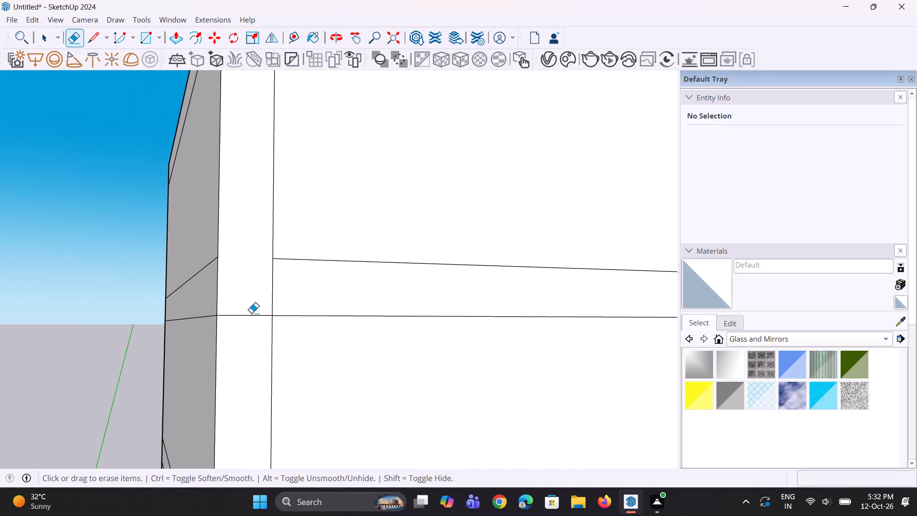
left_click(251, 313)
left_click(251, 315)
scroll(237, 283, "down", 11)
middle_click_drag(256, 304, 254, 308)
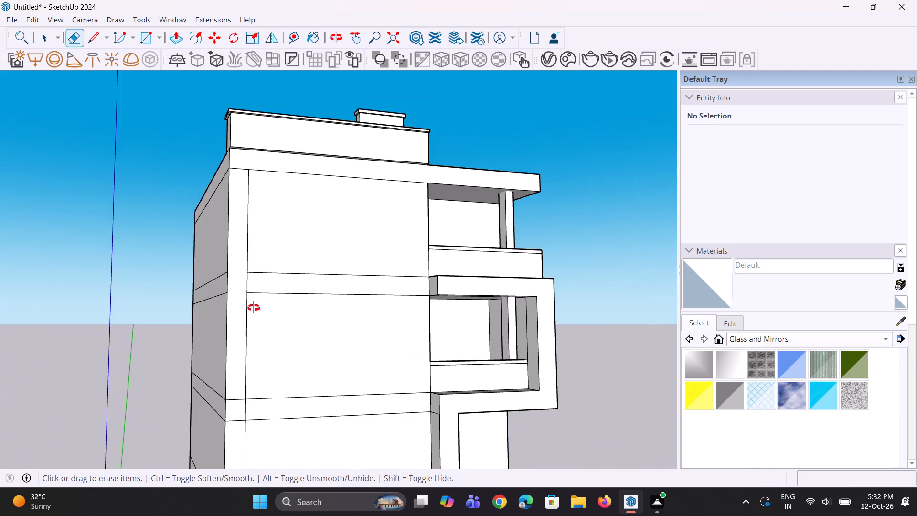
Erase the two lower slab bands' line segments between the left corner and the copied line, leaving a continuous vertical strip.
middle_click_drag(254, 308, 211, 333)
scroll(222, 293, "down", 5)
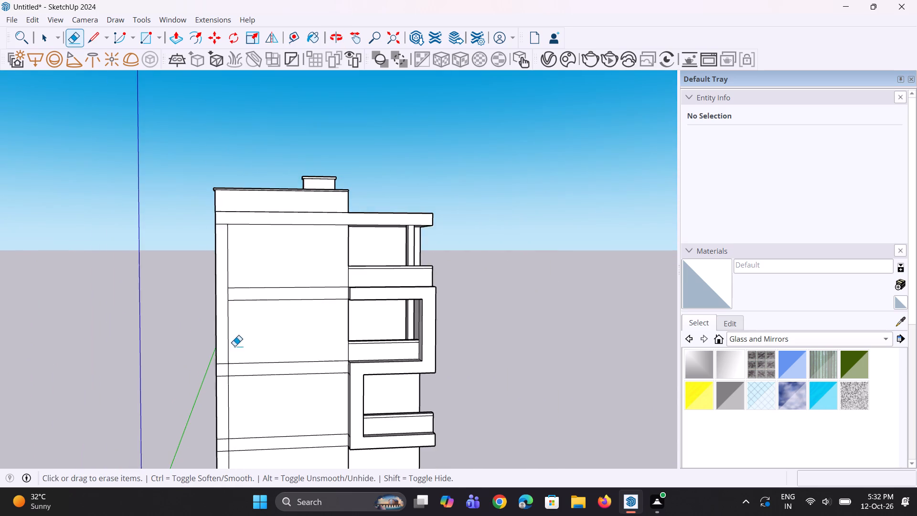
scroll(231, 396, "up", 12)
left_click_drag(212, 332, 210, 383)
scroll(238, 300, "down", 15)
scroll(233, 370, "up", 8)
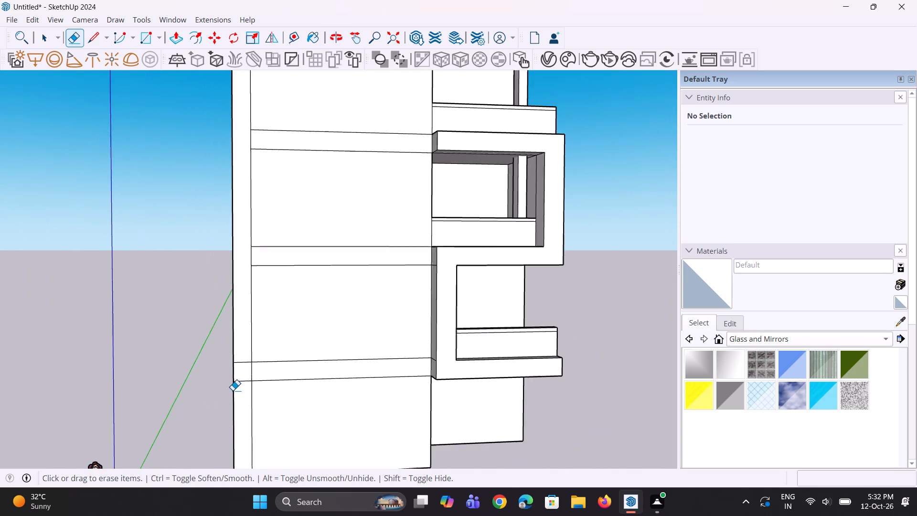
scroll(233, 390, "up", 8)
left_click_drag(253, 307, 253, 390)
scroll(253, 390, "down", 8)
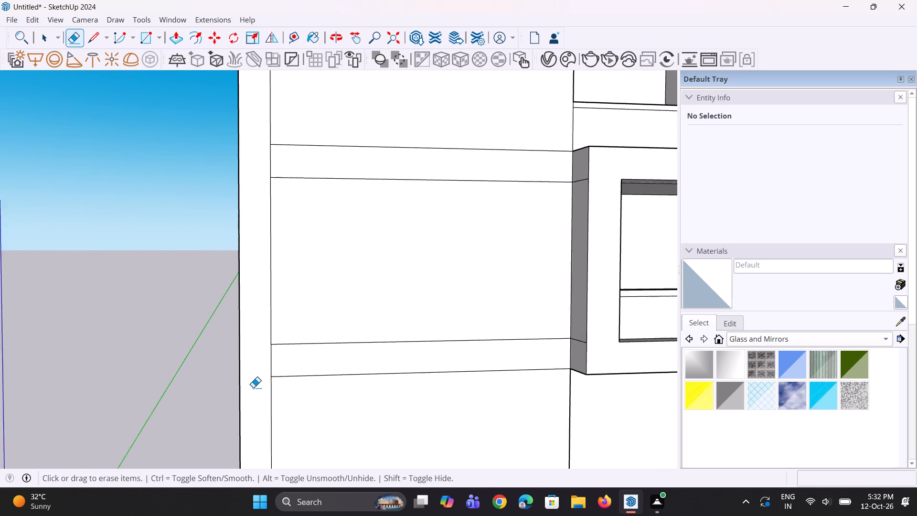
scroll(253, 387, "down", 11)
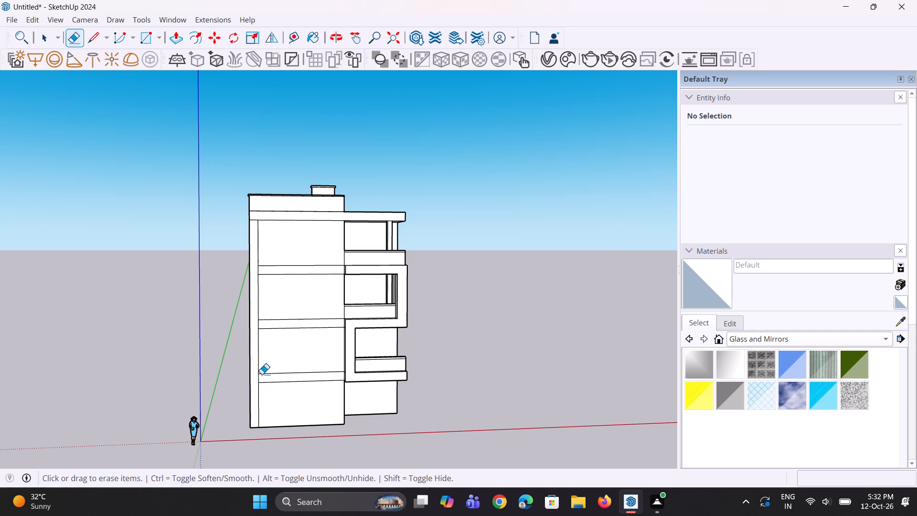
scroll(262, 374, "down", 4)
middle_click_drag(254, 348, 265, 347)
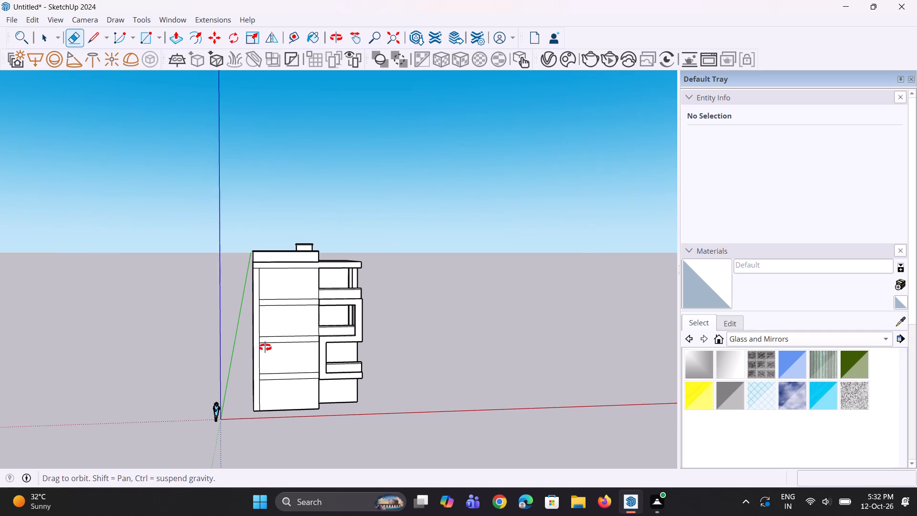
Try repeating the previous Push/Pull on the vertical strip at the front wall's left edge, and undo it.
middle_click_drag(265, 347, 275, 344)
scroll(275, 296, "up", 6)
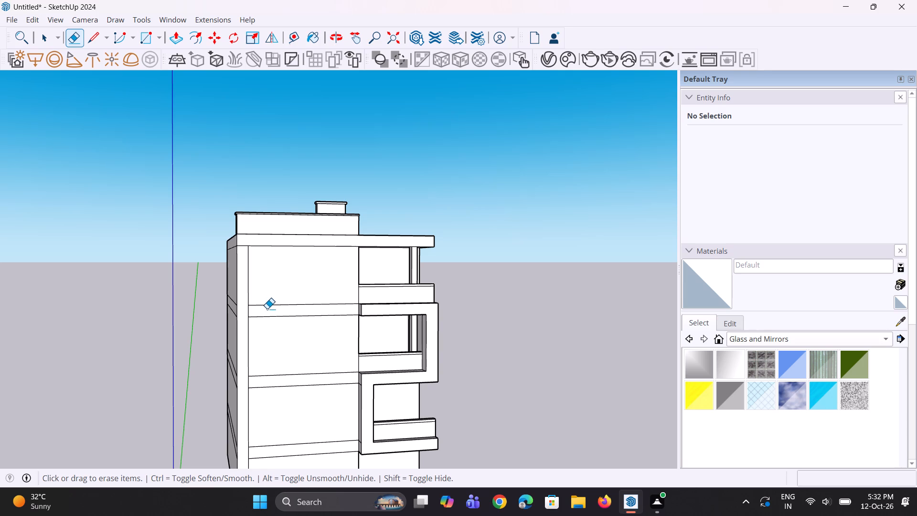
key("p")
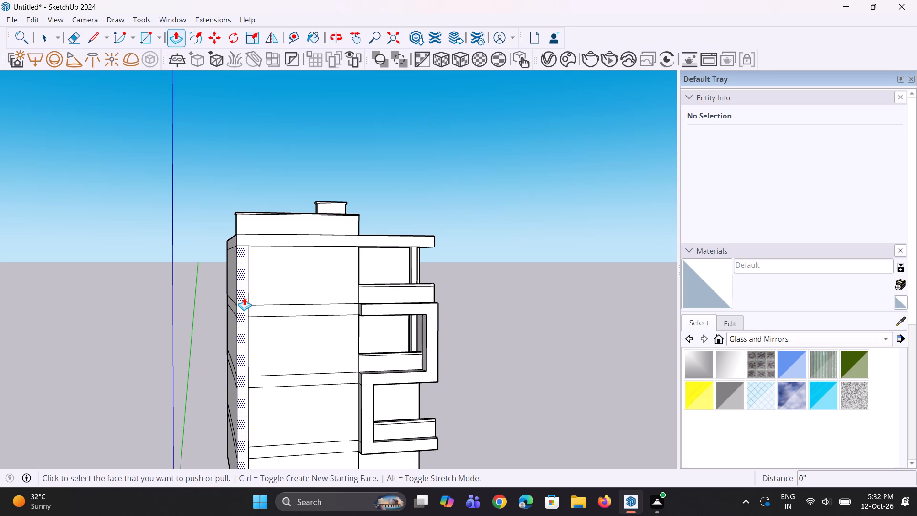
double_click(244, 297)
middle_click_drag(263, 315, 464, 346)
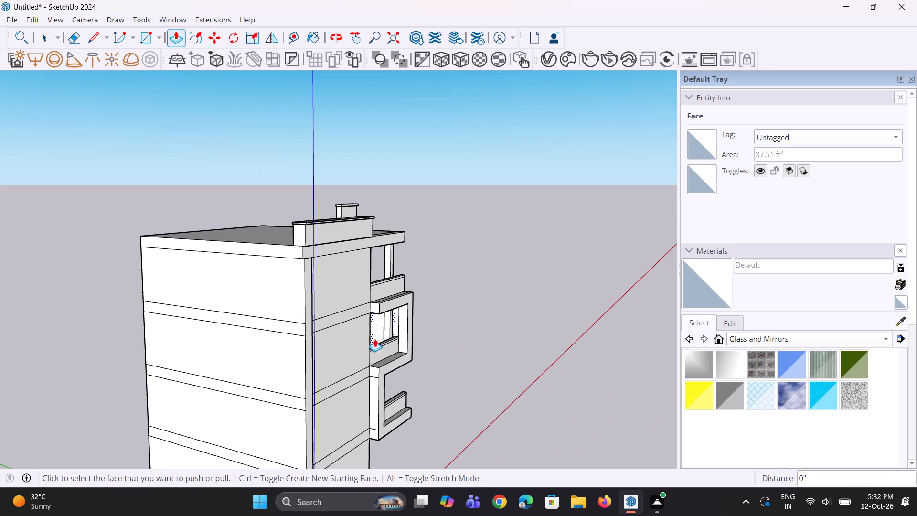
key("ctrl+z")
Pull the vertical strip at the front wall's left edge outward about 11 1/2".
scroll(338, 338, "up", 3, "ctrl")
left_click(296, 318)
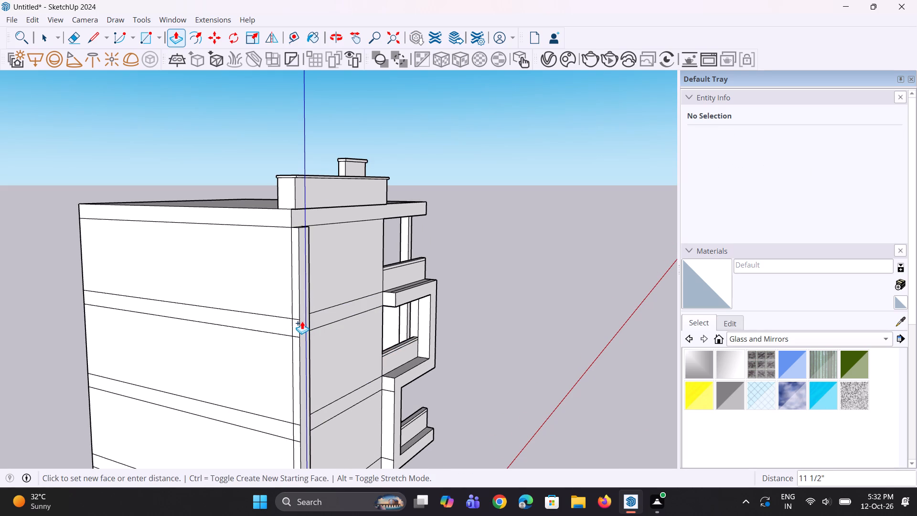
left_click(302, 321)
middle_click_drag(342, 337, 268, 343)
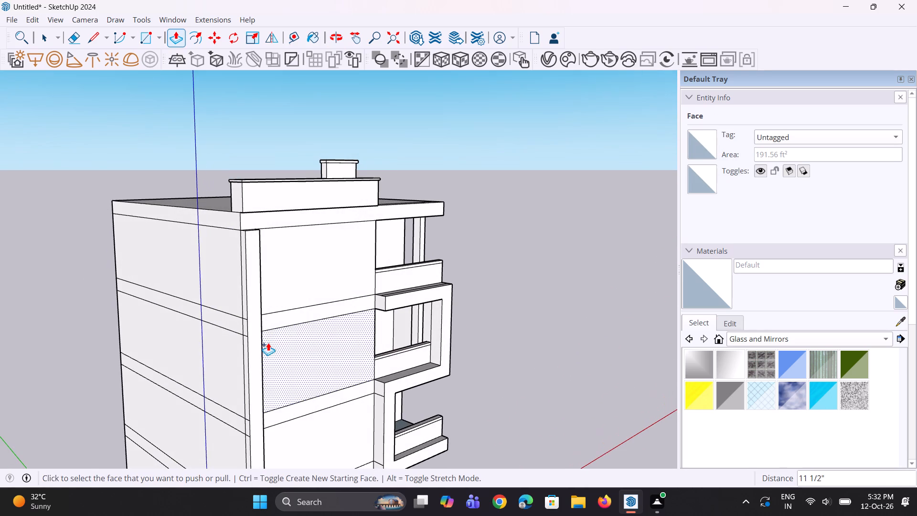
Pull the roof band's front face outward by the same distance as the vertical strip.
scroll(267, 343, "down", 2)
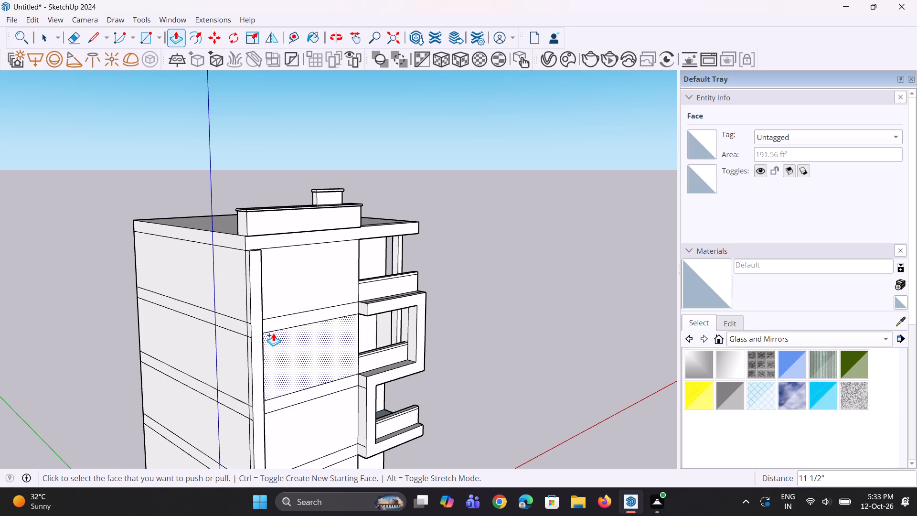
scroll(257, 243, "up", 6)
double_click(257, 243)
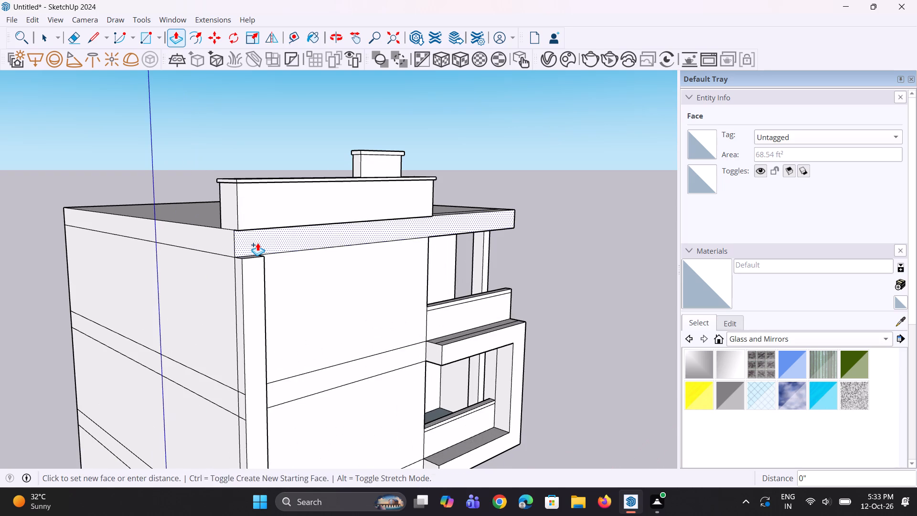
Examine how the pulled-out strip and roof band meet along the front facade.
middle_click_drag(259, 296, 189, 241)
scroll(223, 276, "up", 1)
scroll(186, 239, "down", 6)
middle_click_drag(345, 291, 216, 317)
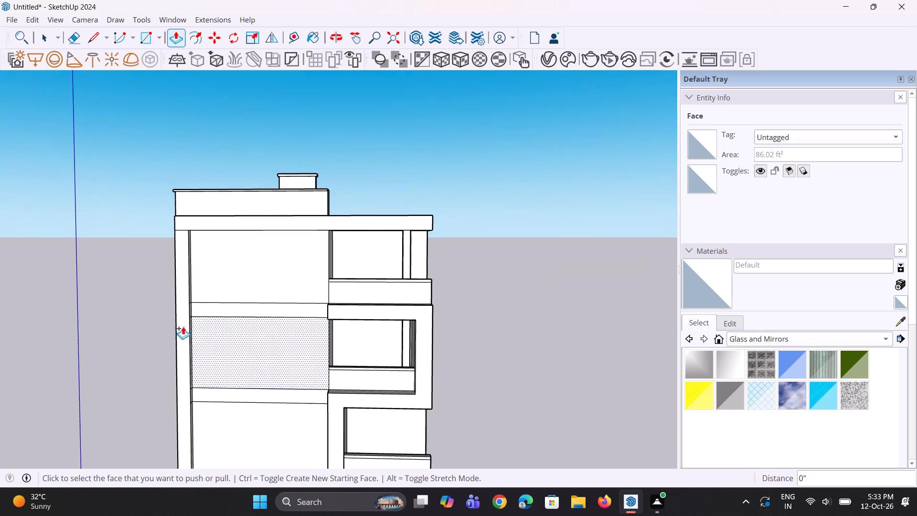
scroll(199, 267, "down", 3)
middle_click_drag(205, 271, 203, 259)
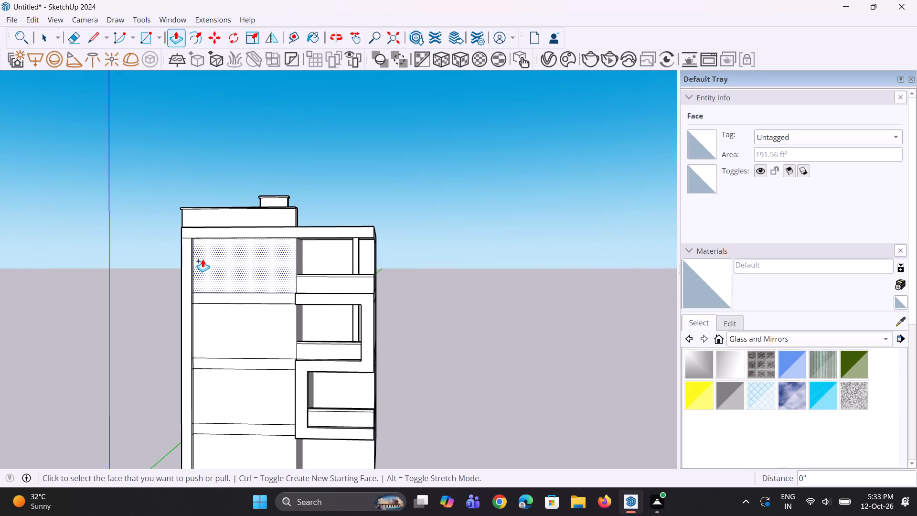
scroll(203, 259, "up", 1)
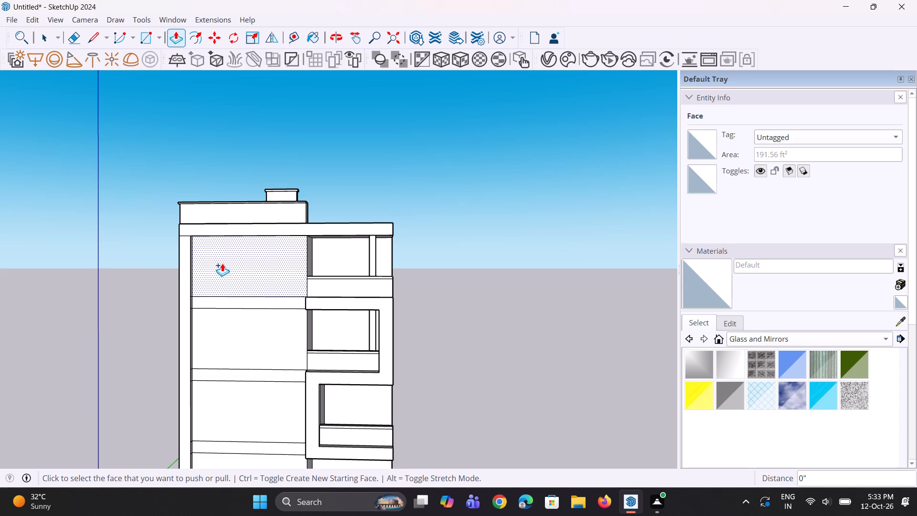
scroll(238, 269, "down", 4)
middle_click_drag(241, 274, 251, 262)
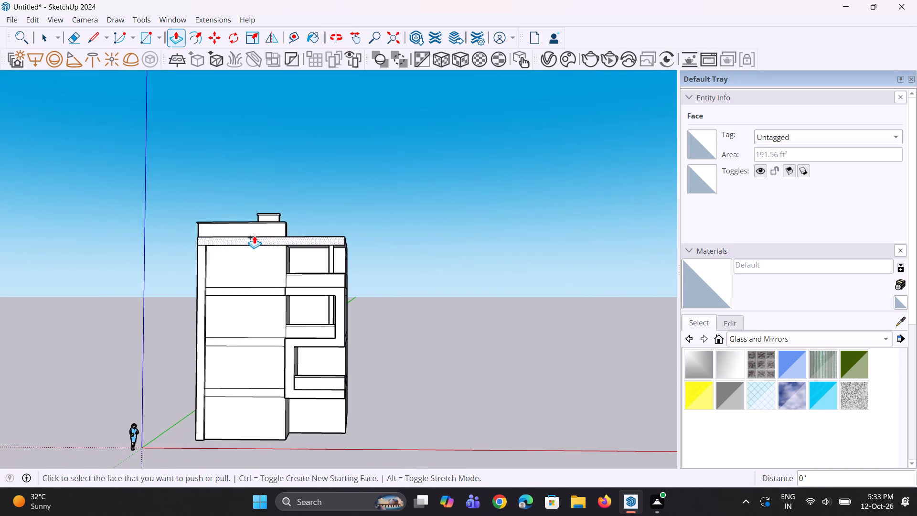
Draw an upright rectangle about 3' 1 11/16" by 7' 1/8" on the top floor's front wall, near the vertical strip.
scroll(254, 233, "up", 8)
scroll(236, 287, "up", 3)
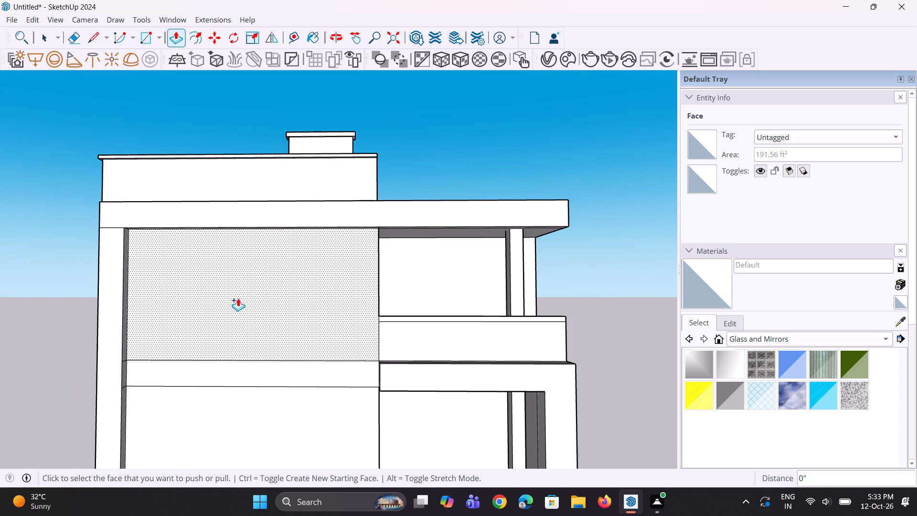
scroll(239, 307, "up", 1)
middle_click_drag(239, 308, 186, 303)
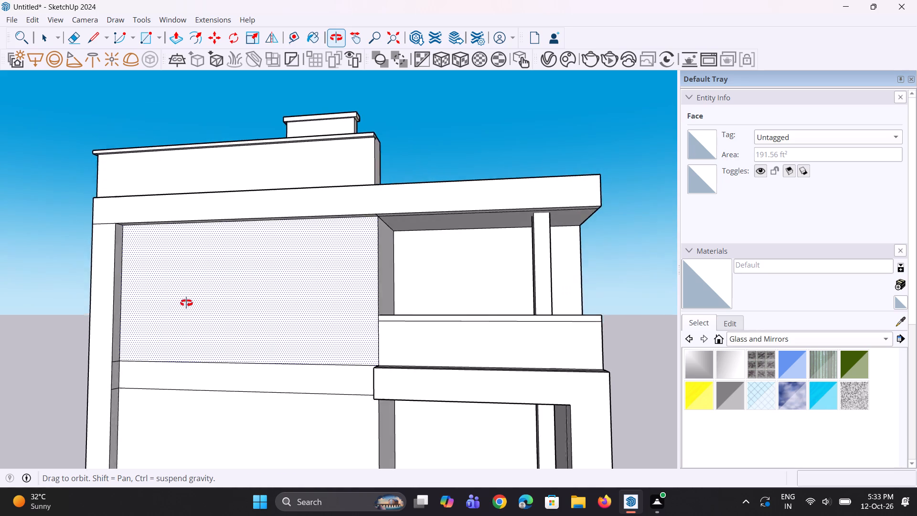
middle_click_drag(186, 303, 189, 323)
scroll(189, 326, "up", 1)
middle_click_drag(189, 326, 212, 322)
key("r")
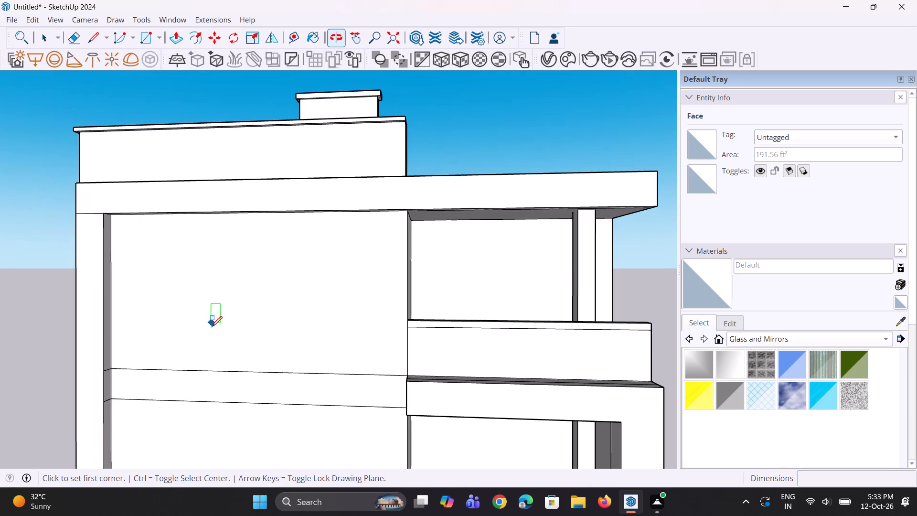
left_click(176, 353)
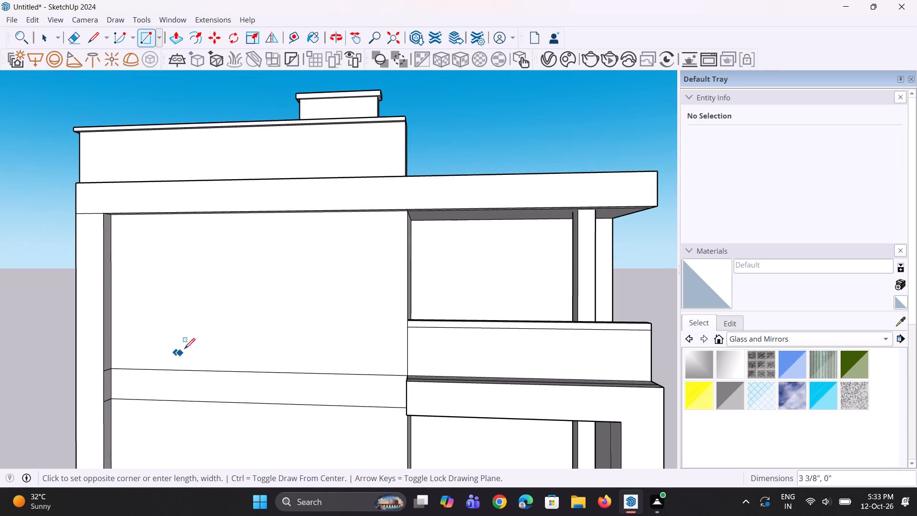
left_click(224, 243)
Move the top-floor rectangle down about 1' 1" so its bottom rests on the slab band's upper edge.
middle_click_drag(229, 342, 224, 331)
key("space")
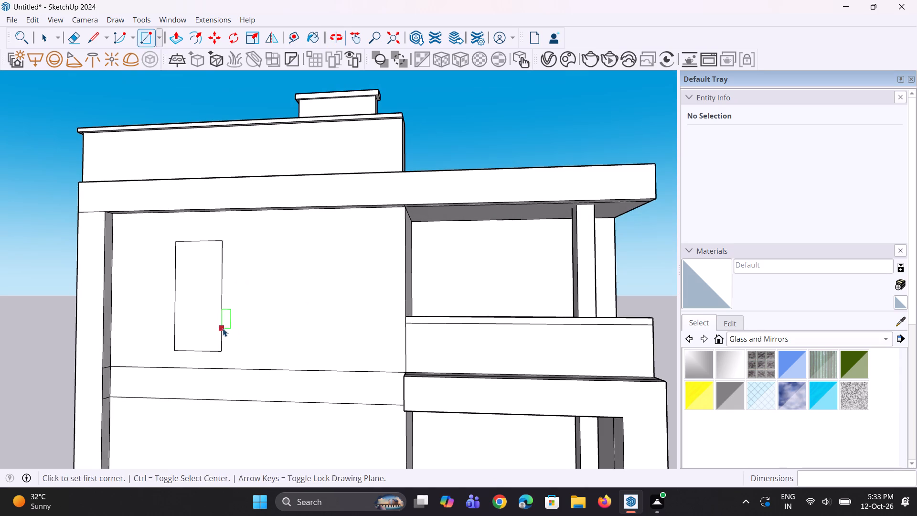
key("space")
left_click(210, 318)
middle_click_drag(211, 356, 209, 352)
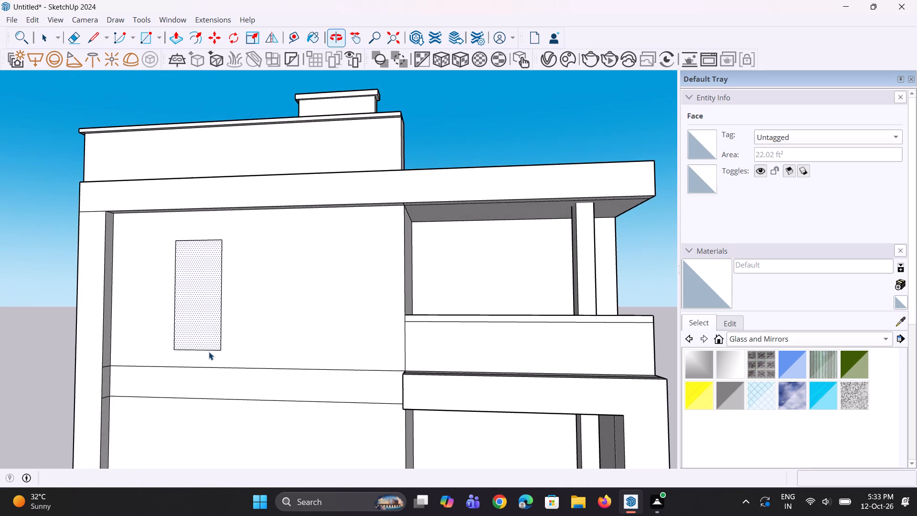
key("m")
left_click(221, 348)
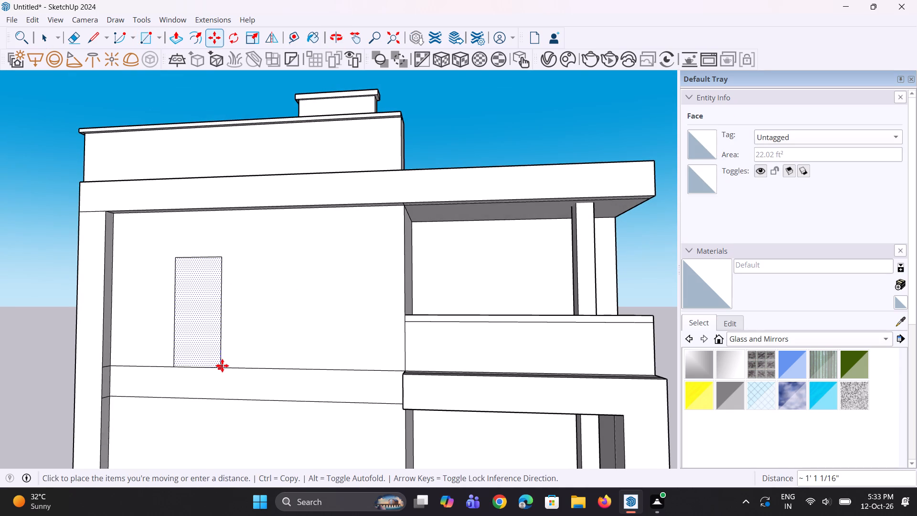
left_click(222, 365)
Copy the top-floor rectangle about 11' 6 1/2" straight down onto the front wall of the floor below.
scroll(229, 246, "down", 11)
middle_click_drag(232, 296, 245, 322)
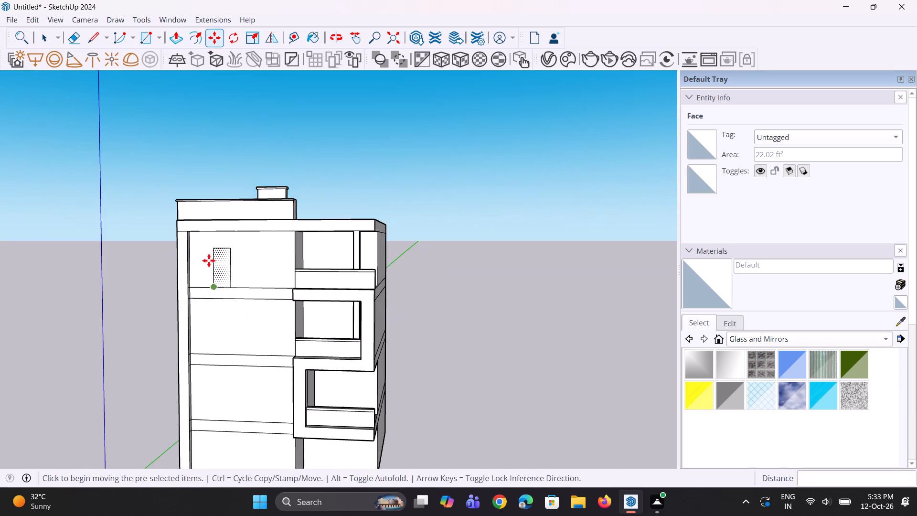
scroll(209, 257, "up", 11)
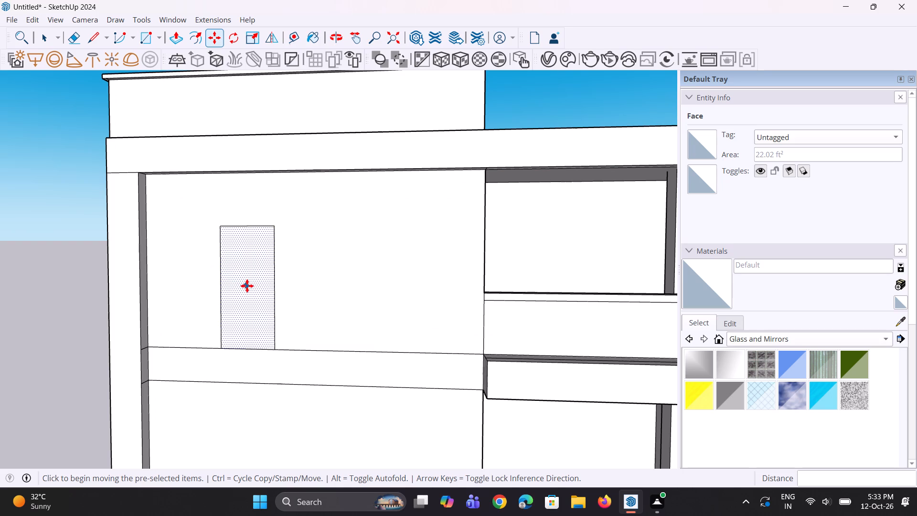
key("m")
left_click(249, 283)
scroll(251, 325, "down", 4)
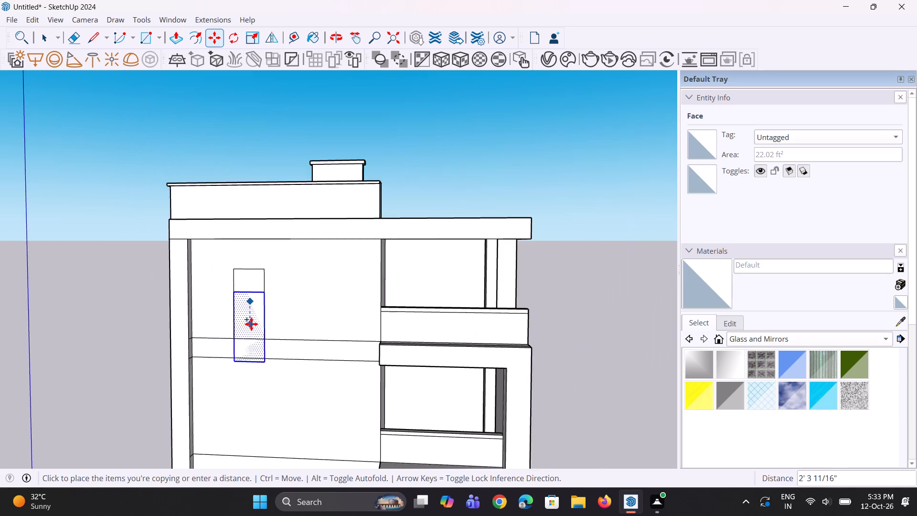
scroll(251, 324, "down", 4)
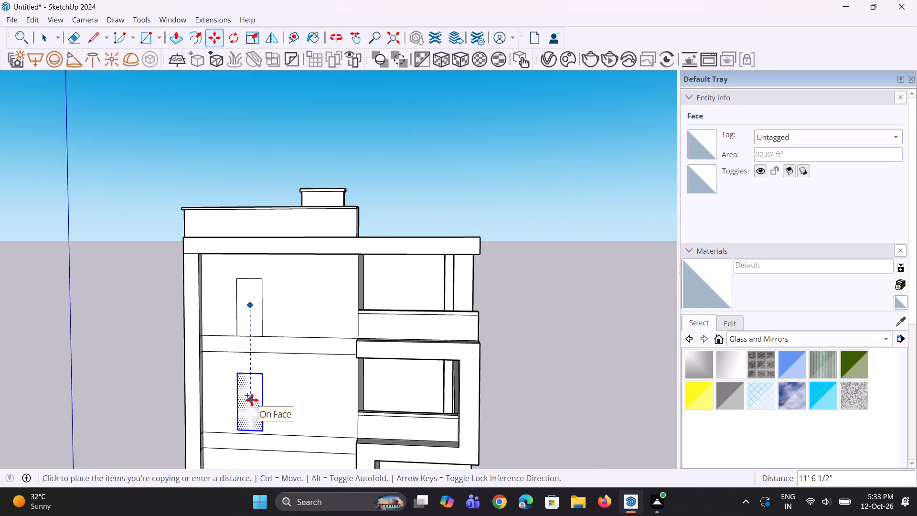
left_click(252, 400)
Move the copied rectangle's bottom edge down 5" onto the upper edge of the slab band beneath it.
scroll(244, 350, "down", 9)
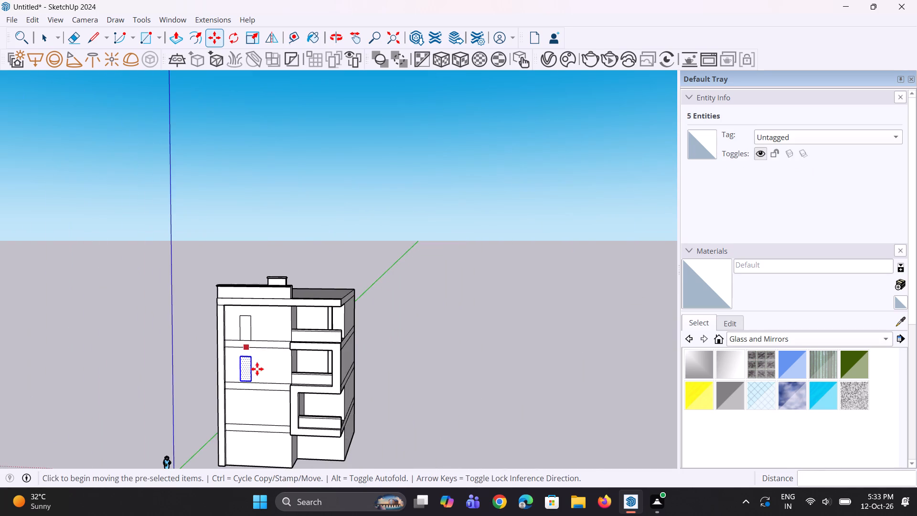
middle_click_drag(294, 420, 253, 396)
scroll(232, 388, "up", 16)
middle_click_drag(241, 383, 254, 363)
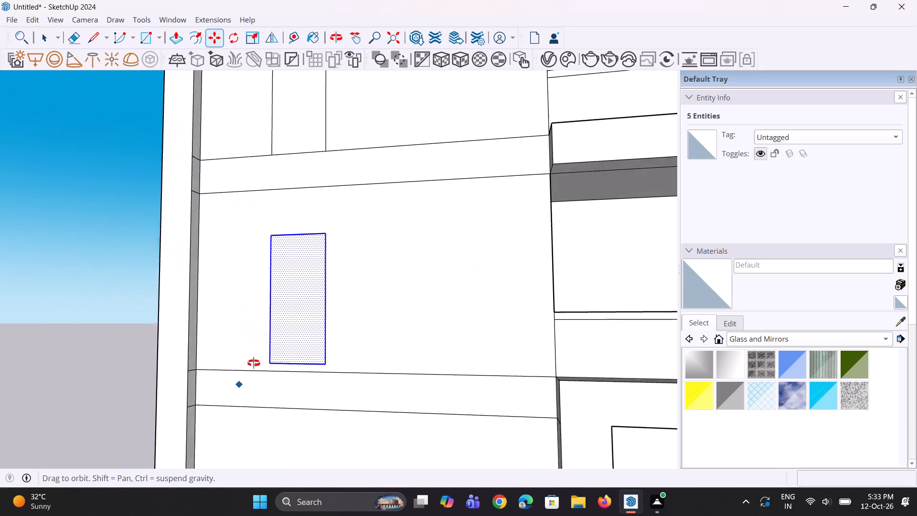
middle_click_drag(254, 363, 256, 360)
key("space")
key("space")
left_click(297, 366)
key("m")
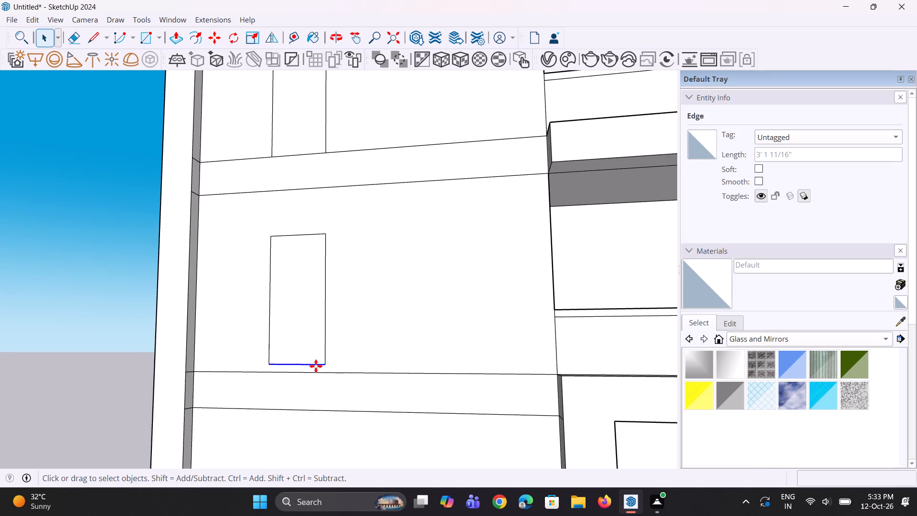
scroll(316, 366, "up", 1)
left_click(325, 363)
left_click(326, 372)
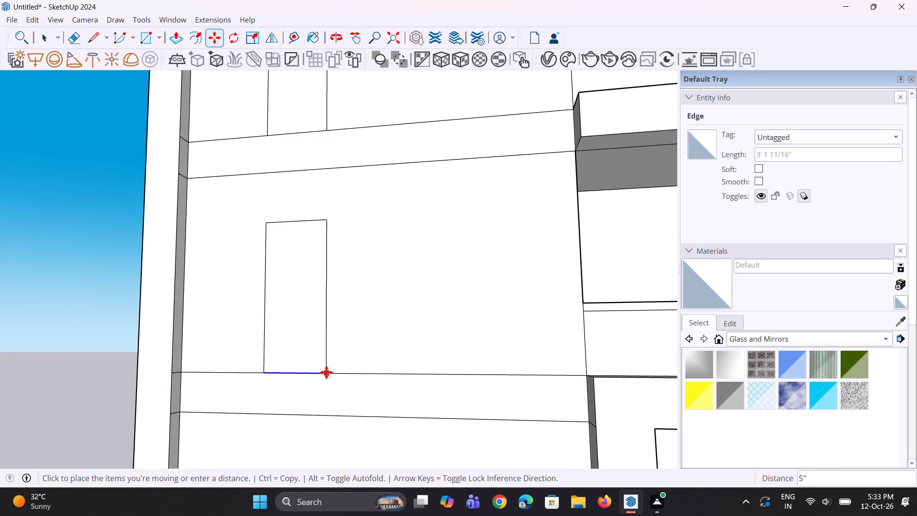
scroll(327, 369, "down", 5)
key("space")
key("space")
Copy the extended rectangle straight down onto the front wall of the next floor below, just above its slab band.
scroll(288, 307, "down", 12)
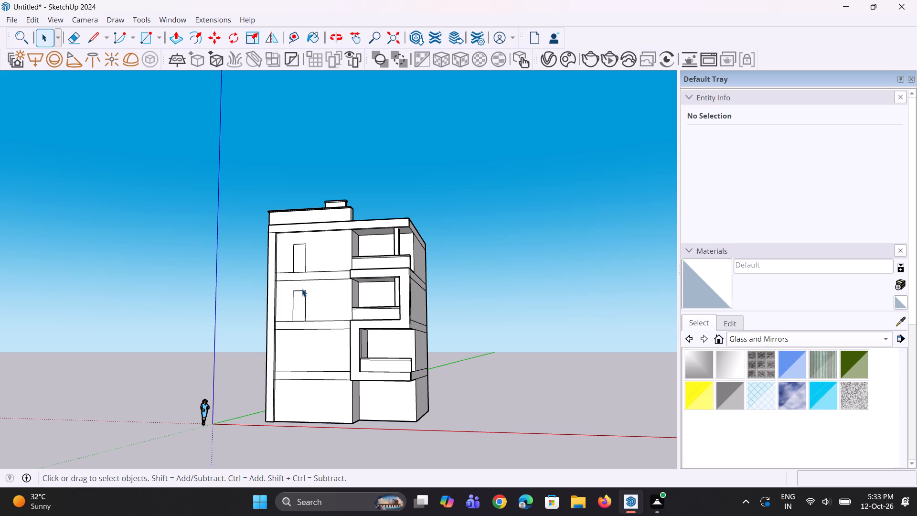
scroll(304, 286, "down", 2)
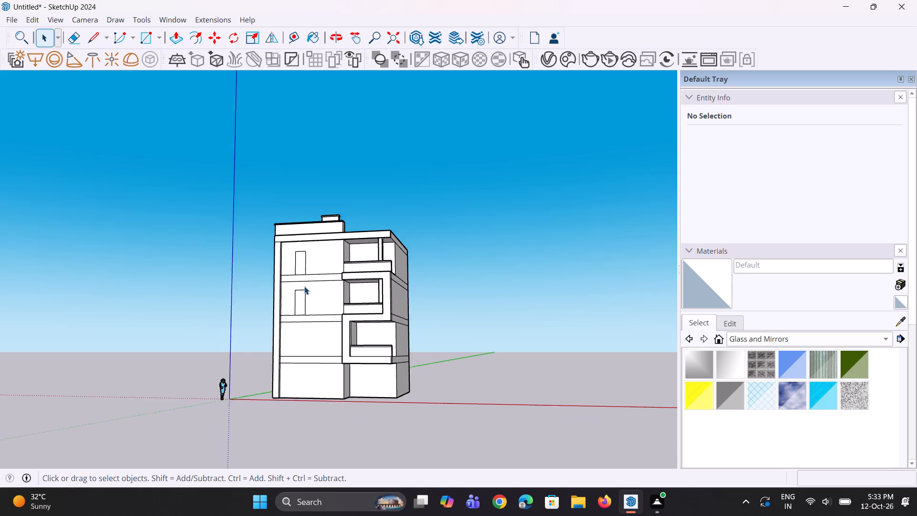
scroll(304, 286, "down", 1)
scroll(289, 345, "up", 4)
scroll(300, 295, "up", 6)
left_click(304, 284)
key("m")
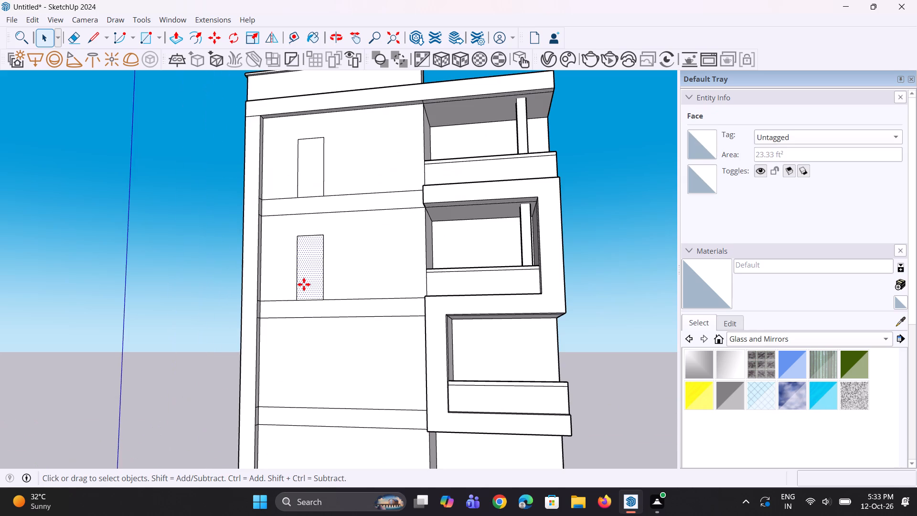
left_click(304, 284)
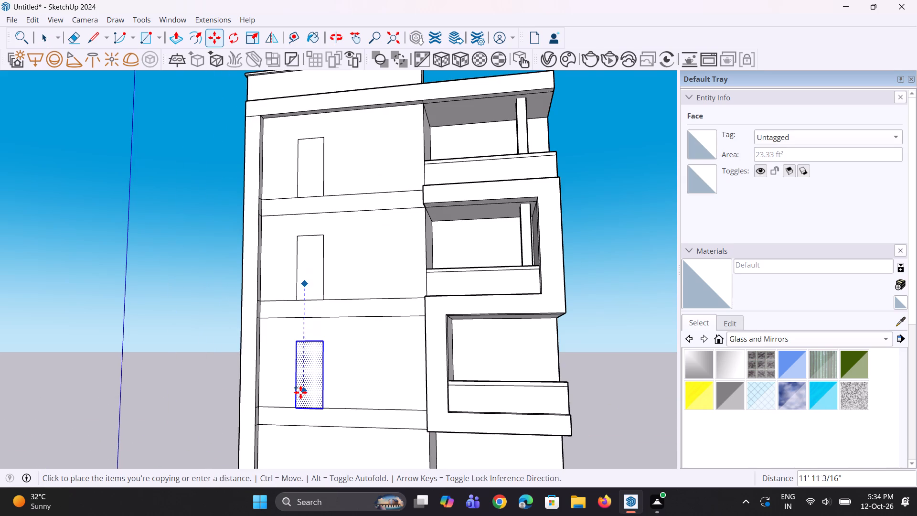
left_click(301, 386)
Move the bottom edge of the first-floor rectangle down 6" onto the upper edge of the slab band beneath it.
scroll(299, 381, "down", 4)
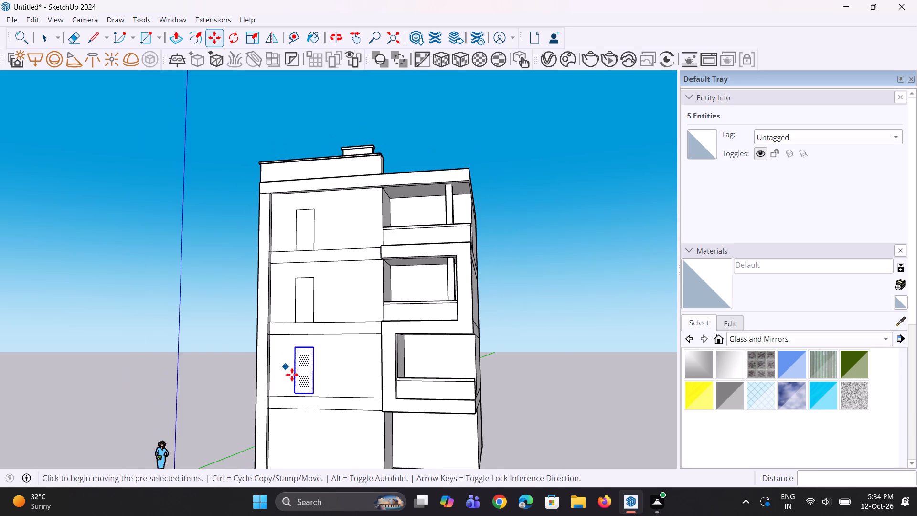
scroll(331, 249, "down", 2)
middle_click_drag(333, 302, 287, 310)
scroll(280, 366, "up", 2)
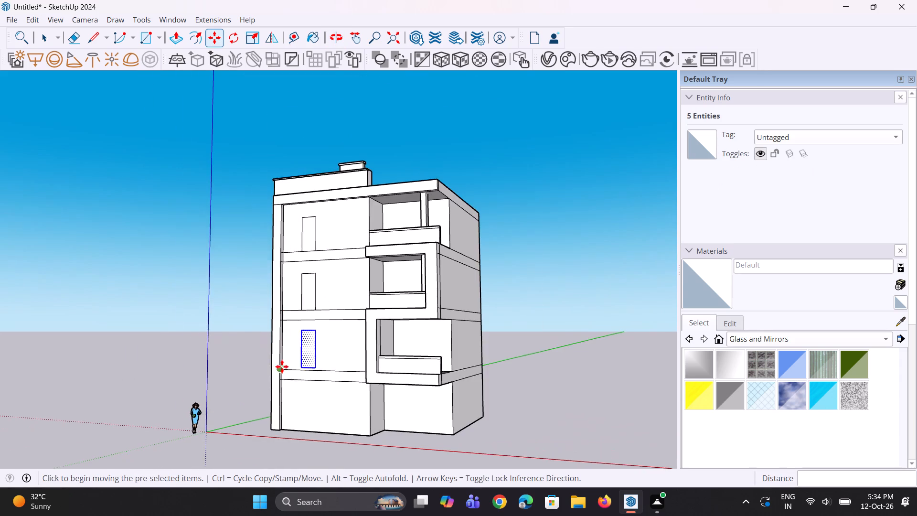
scroll(282, 366, "up", 4)
scroll(324, 383, "up", 1)
middle_click_drag(336, 384, 358, 379)
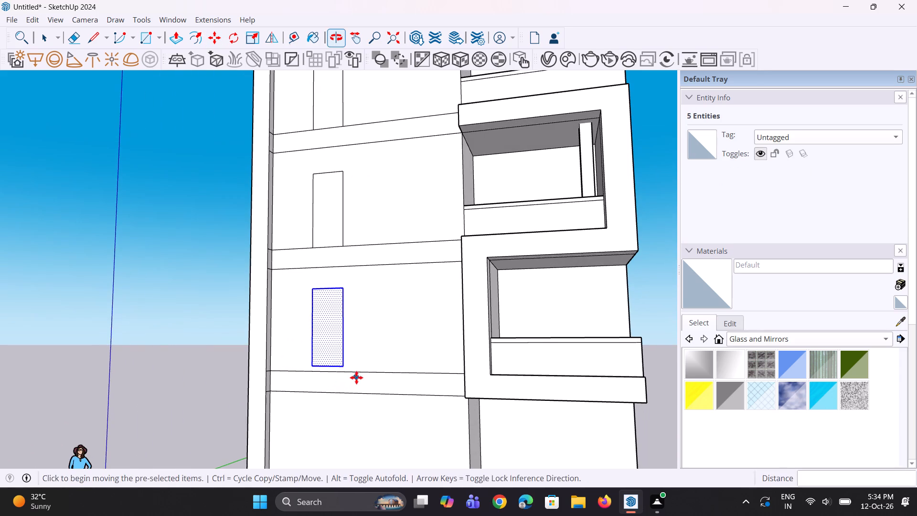
key("space")
key("space")
left_click(328, 365)
scroll(338, 367, "up", 3)
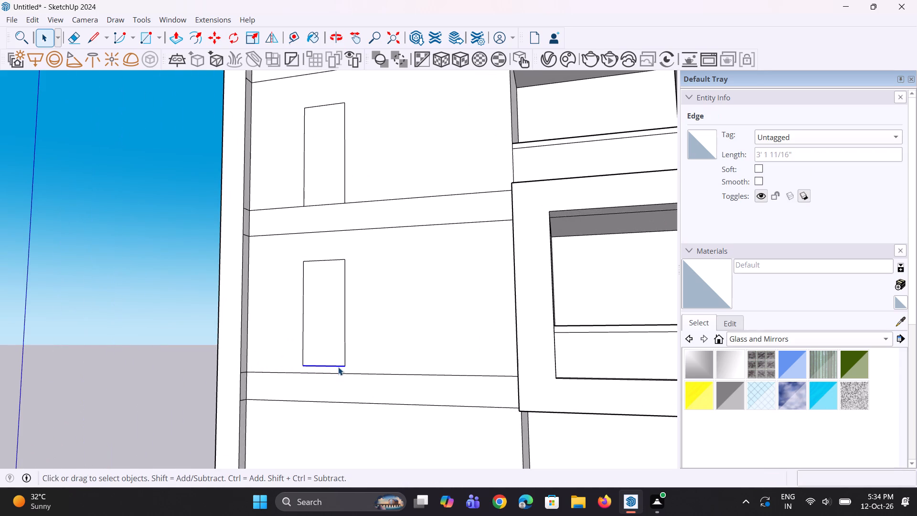
key("m")
left_click(341, 365)
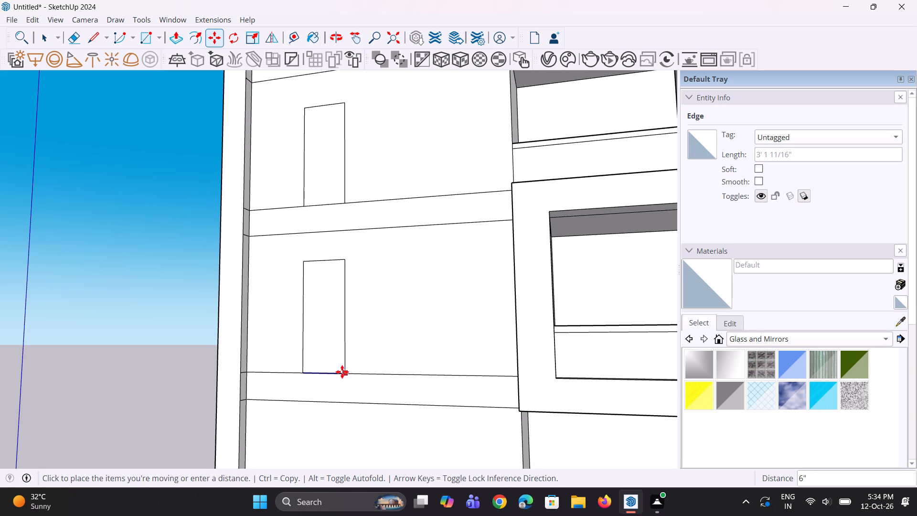
left_click(342, 372)
key("space")
Copy the first-floor rectangle about 11' 2" straight down onto the ground-floor front wall and clear the selection.
scroll(332, 339, "down", 10)
left_click(326, 333)
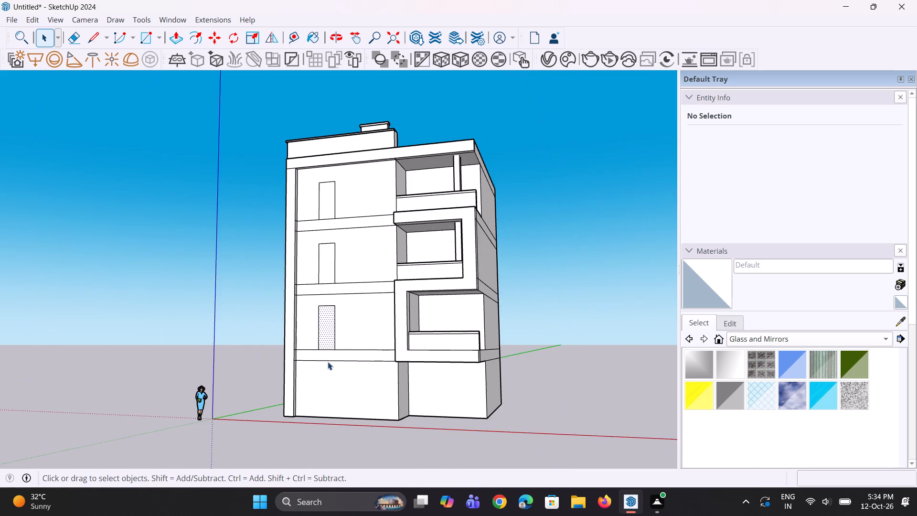
scroll(328, 362, "up", 2)
key("m")
left_click(325, 336)
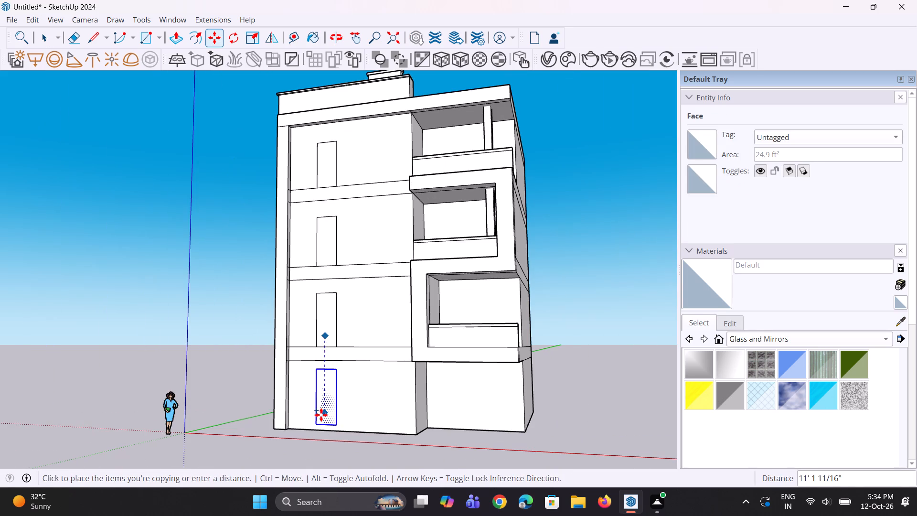
left_click(321, 417)
scroll(284, 331, "down", 5)
middle_click_drag(293, 355, 313, 357)
scroll(313, 357, "up", 1)
key("space")
key("space")
left_click(515, 385)
Examine how the ground-floor rectangle's bottom edge sits relative to the base of the front wall.
scroll(315, 430, "up", 10)
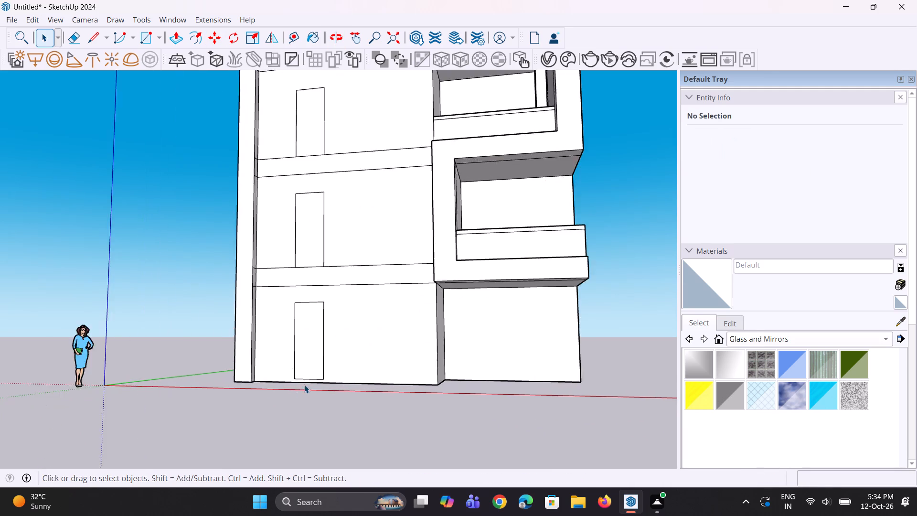
scroll(304, 385, "up", 4)
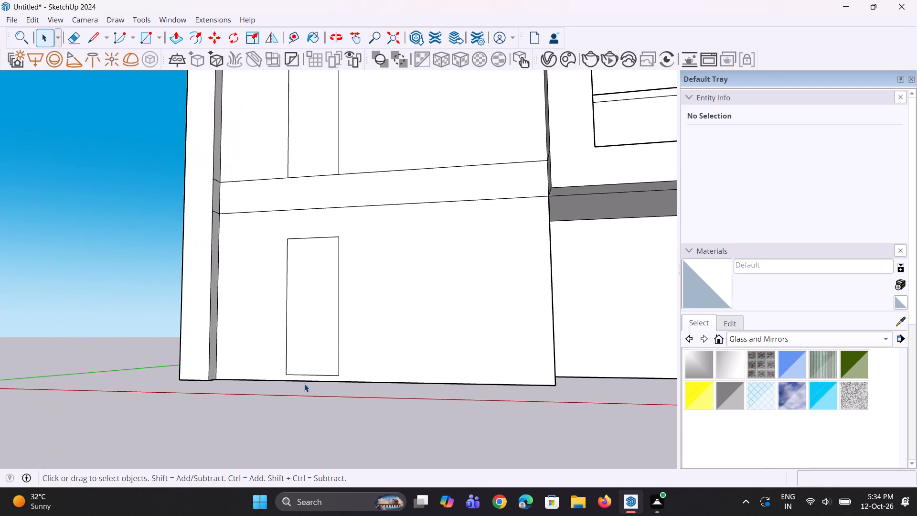
scroll(304, 384, "down", 7)
middle_click_drag(317, 375, 329, 381)
scroll(329, 381, "down", 5)
scroll(324, 367, "up", 1)
middle_click_drag(324, 367, 322, 340)
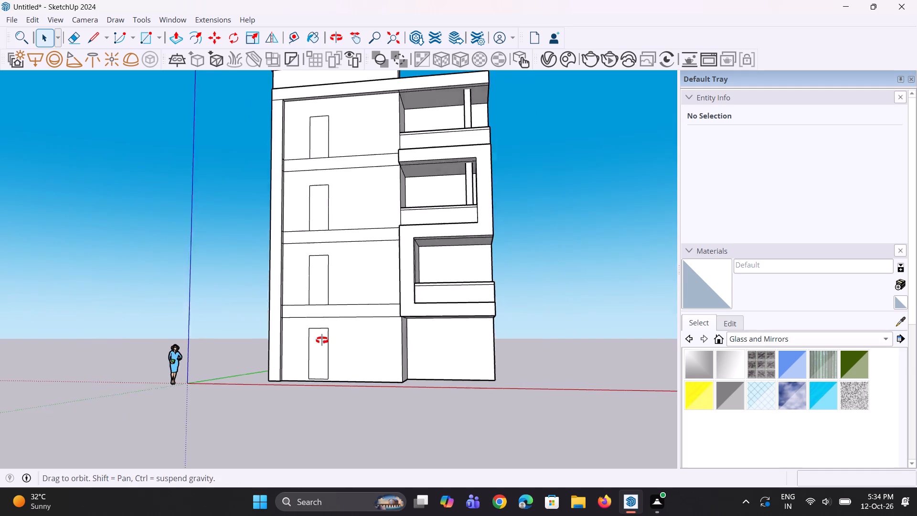
middle_click_drag(322, 340, 320, 337)
Draw two 1' 11 1/2" vertical lines extending the top-floor rectangle's sides down across the slab band beneath it.
scroll(286, 147, "up", 4)
scroll(296, 187, "up", 8)
key("l")
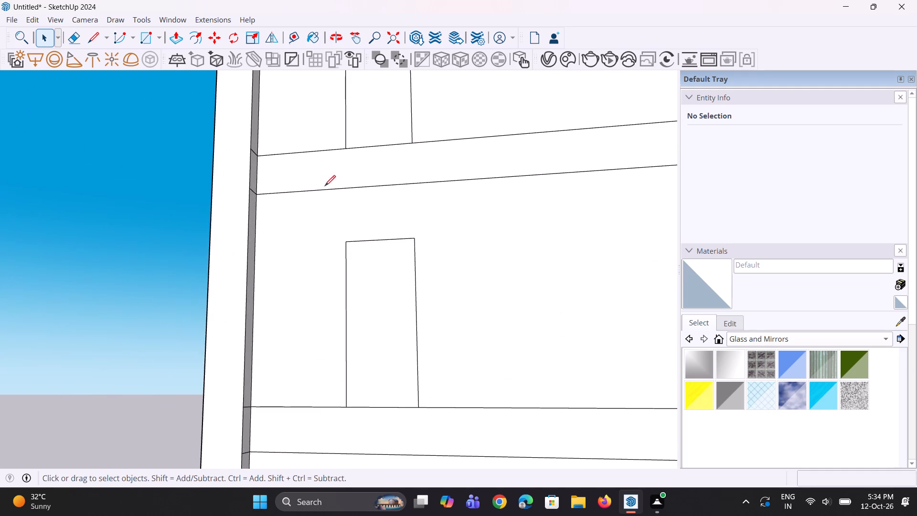
scroll(342, 164, "up", 2)
left_click(350, 146)
left_click(347, 192)
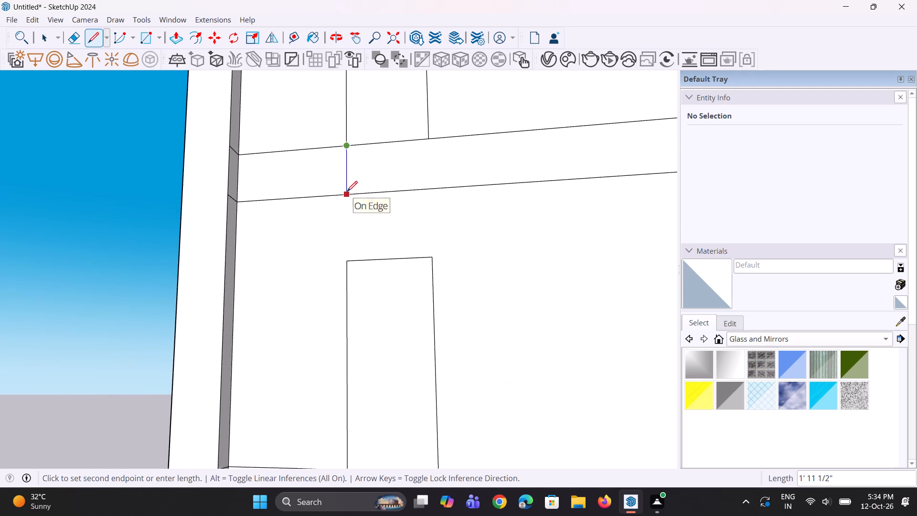
left_click(431, 140)
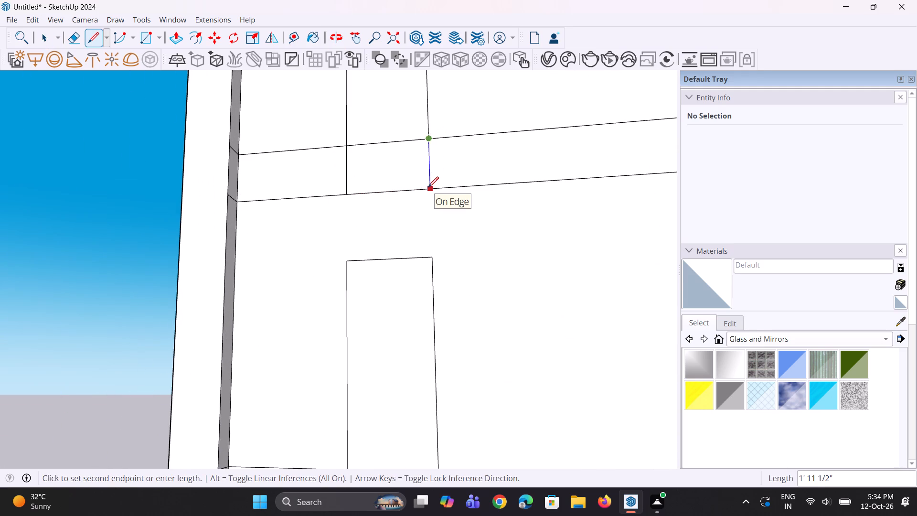
left_click(428, 187)
Draw two 1' 11 1/2" vertical lines extending the second-floor rectangle's sides down across the slab band beneath it.
scroll(400, 223, "down", 9)
scroll(377, 324, "up", 6)
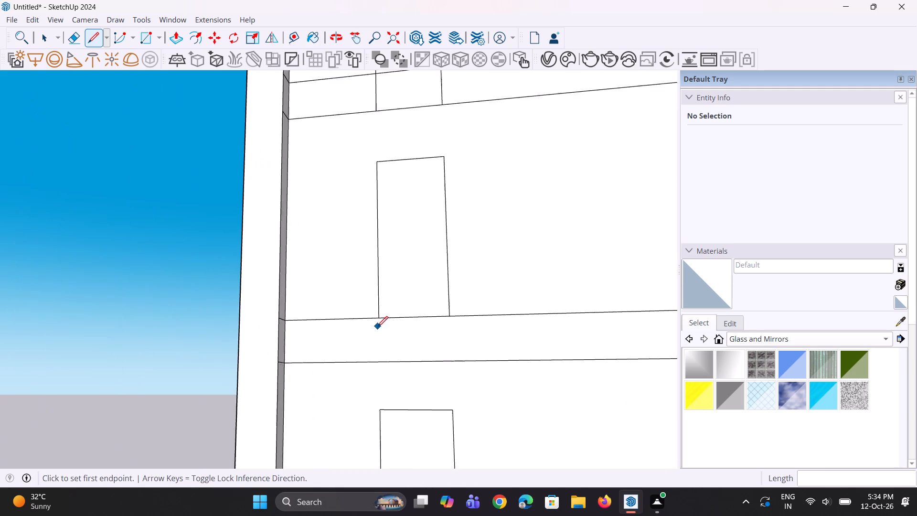
scroll(377, 327, "up", 1)
left_click(381, 319)
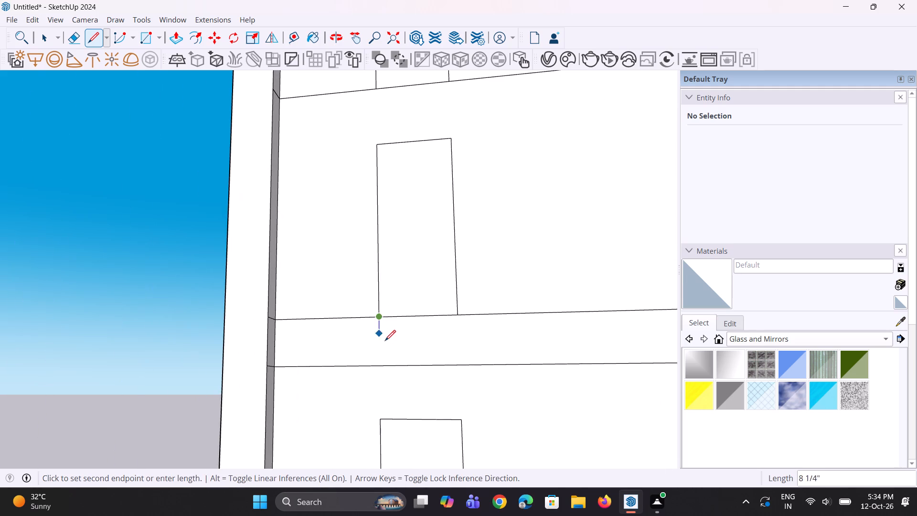
left_click(380, 365)
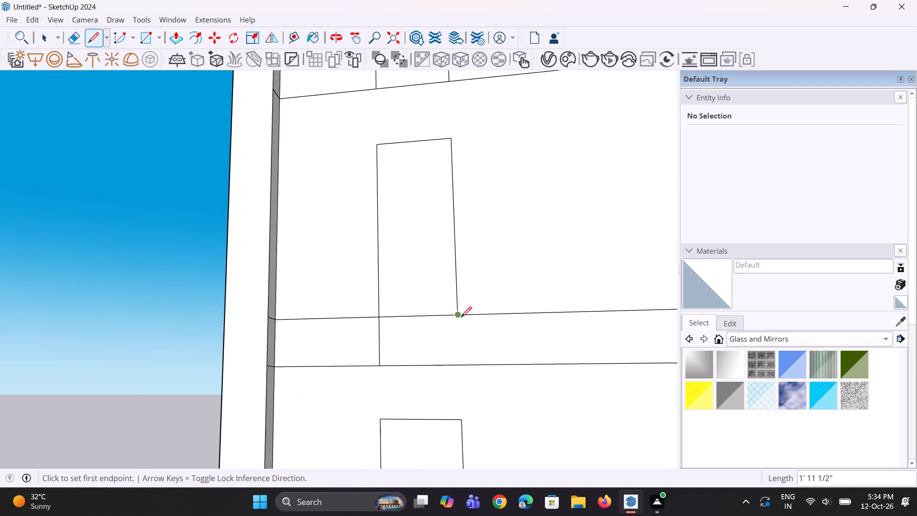
left_click(460, 316)
left_click(457, 368)
Draw two 1' 11 1/2" vertical lines extending the first-floor rectangle's sides down across the lowest slab band.
scroll(408, 304, "down", 13)
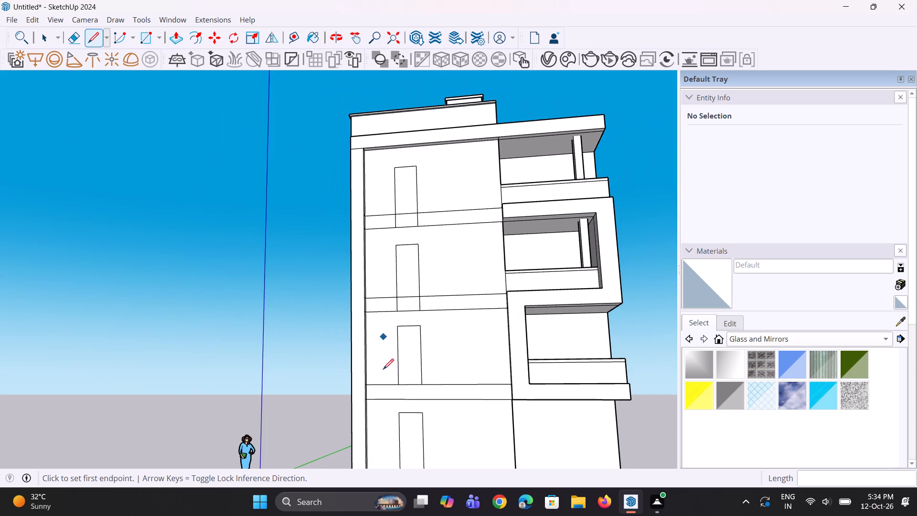
scroll(390, 264, "down", 4)
scroll(396, 373, "up", 14)
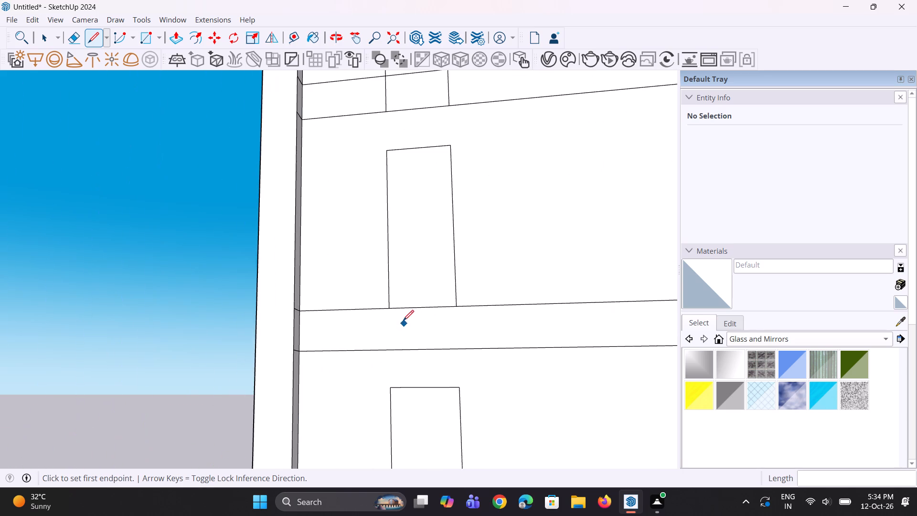
left_click(393, 309)
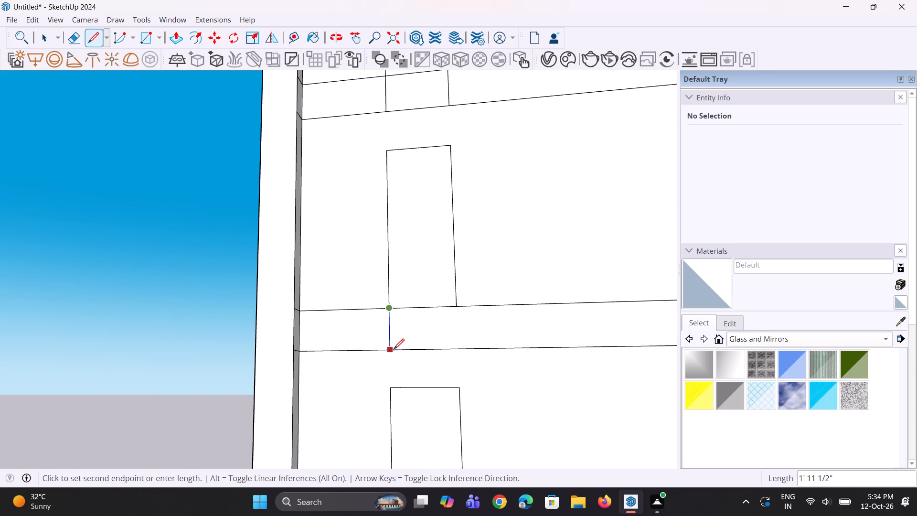
left_click(394, 350)
left_click(458, 303)
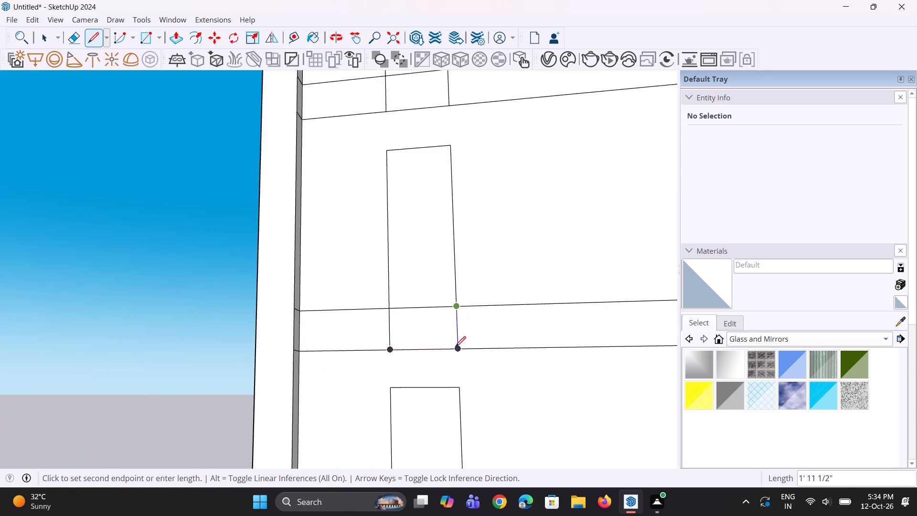
left_click(456, 354)
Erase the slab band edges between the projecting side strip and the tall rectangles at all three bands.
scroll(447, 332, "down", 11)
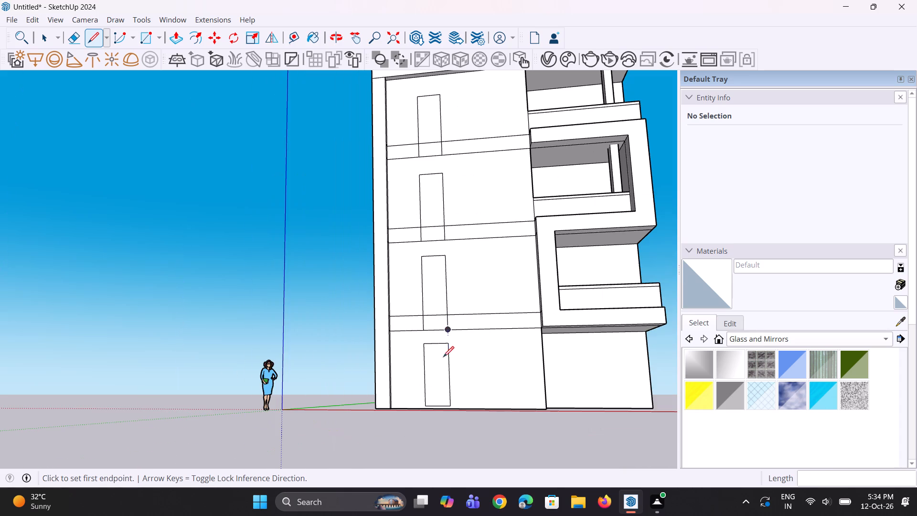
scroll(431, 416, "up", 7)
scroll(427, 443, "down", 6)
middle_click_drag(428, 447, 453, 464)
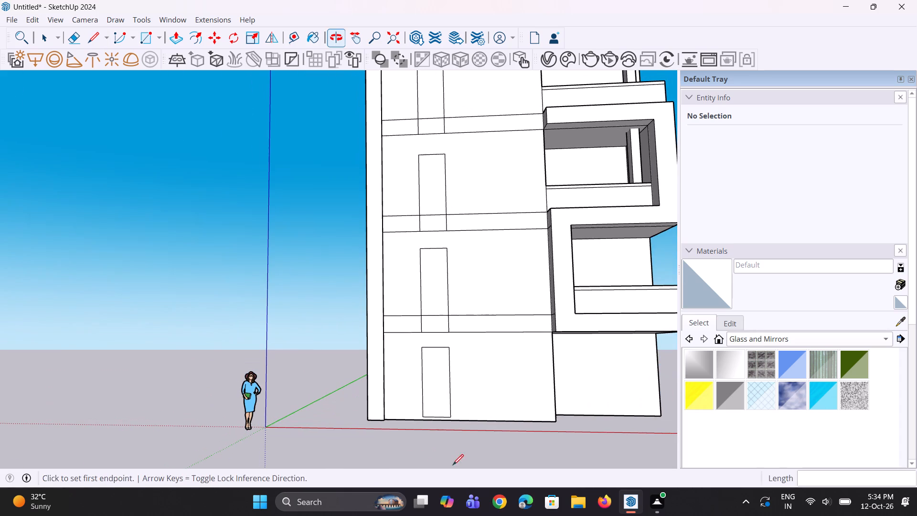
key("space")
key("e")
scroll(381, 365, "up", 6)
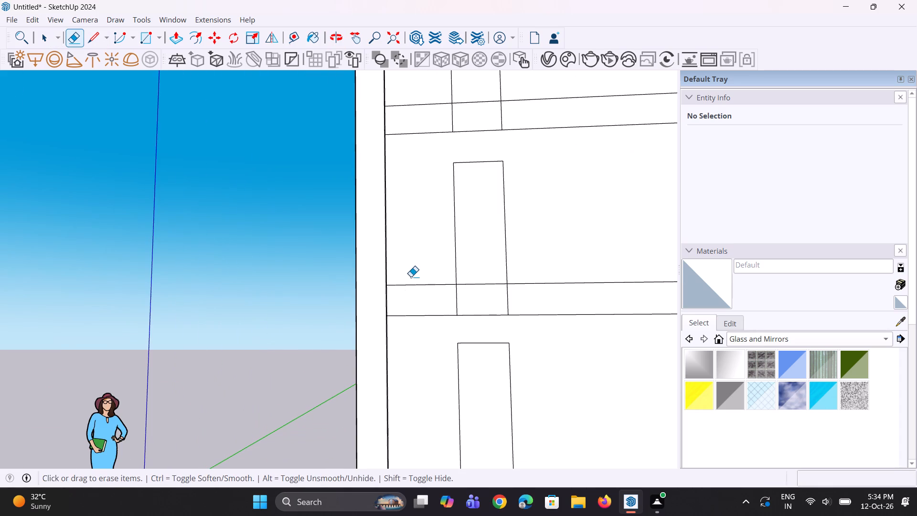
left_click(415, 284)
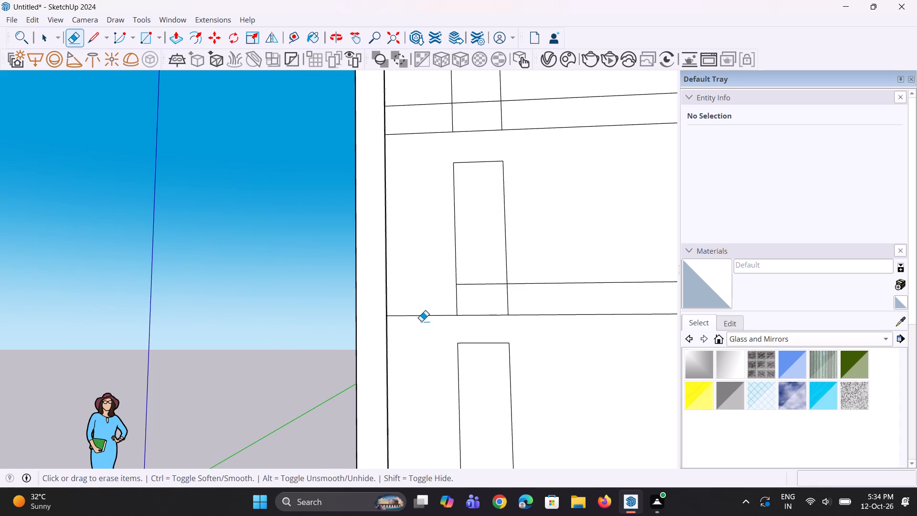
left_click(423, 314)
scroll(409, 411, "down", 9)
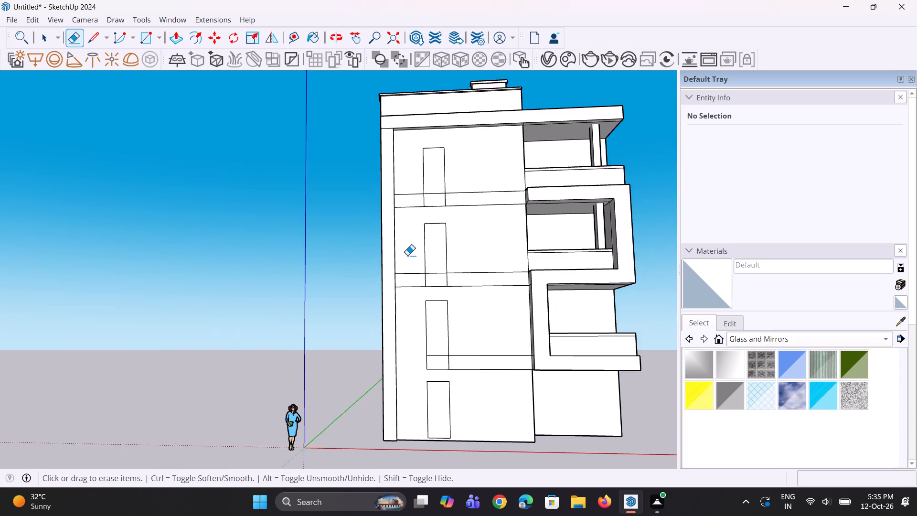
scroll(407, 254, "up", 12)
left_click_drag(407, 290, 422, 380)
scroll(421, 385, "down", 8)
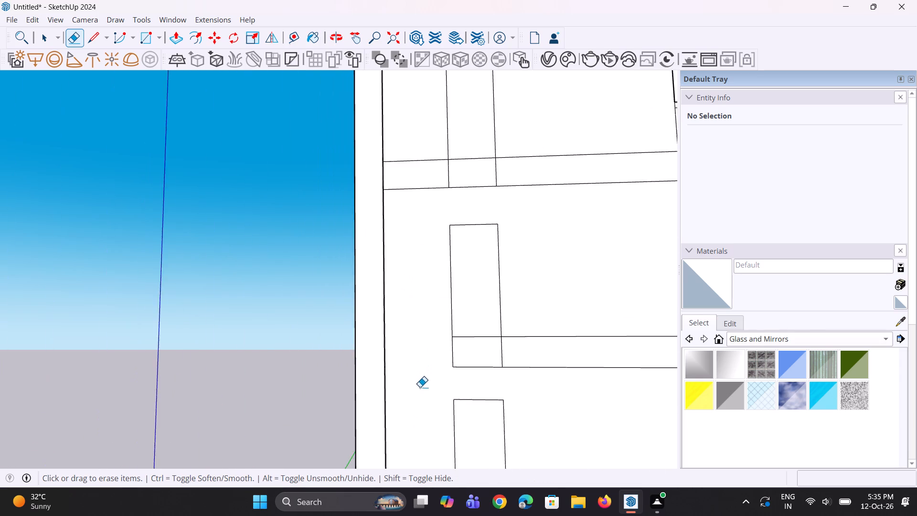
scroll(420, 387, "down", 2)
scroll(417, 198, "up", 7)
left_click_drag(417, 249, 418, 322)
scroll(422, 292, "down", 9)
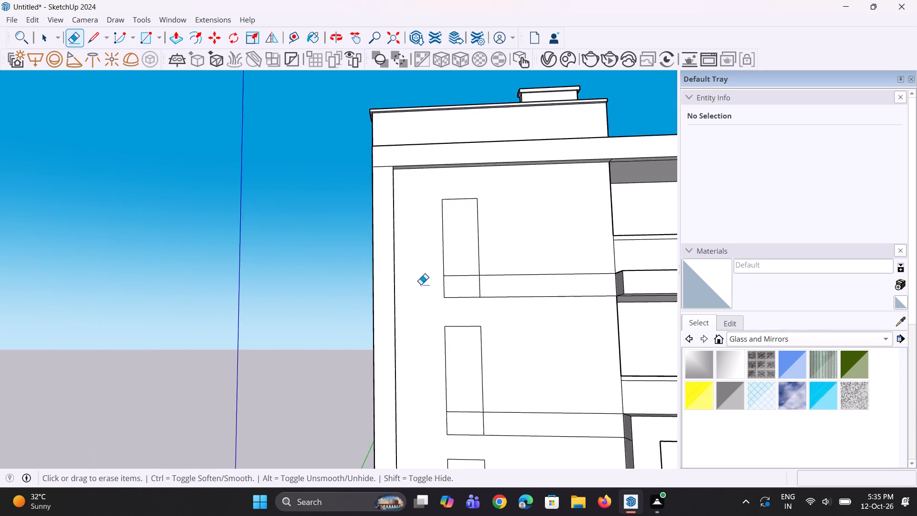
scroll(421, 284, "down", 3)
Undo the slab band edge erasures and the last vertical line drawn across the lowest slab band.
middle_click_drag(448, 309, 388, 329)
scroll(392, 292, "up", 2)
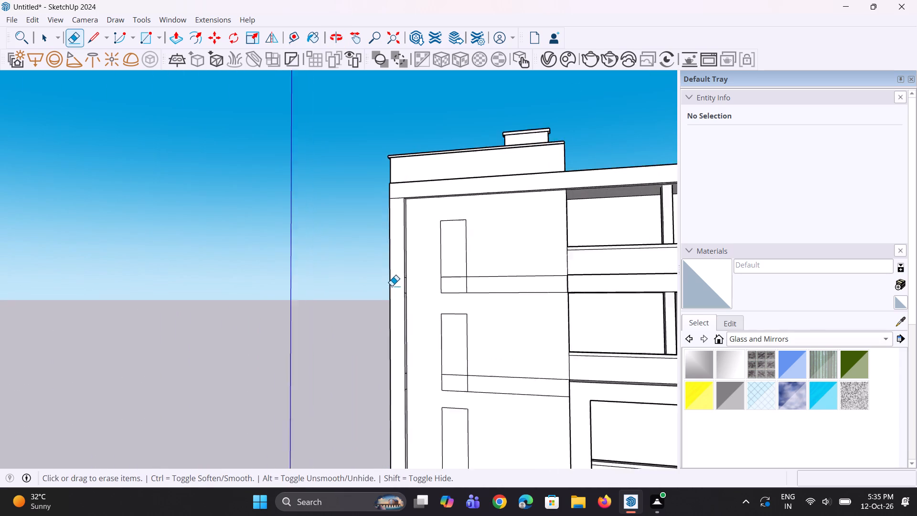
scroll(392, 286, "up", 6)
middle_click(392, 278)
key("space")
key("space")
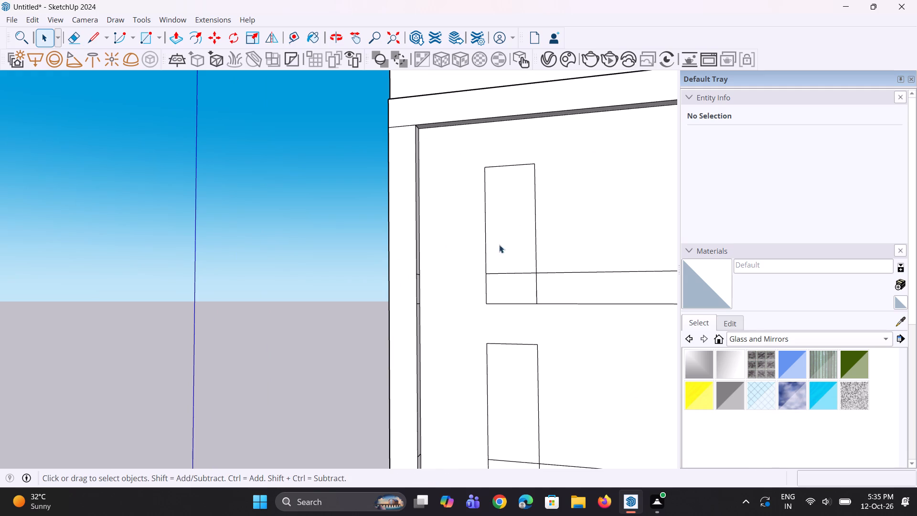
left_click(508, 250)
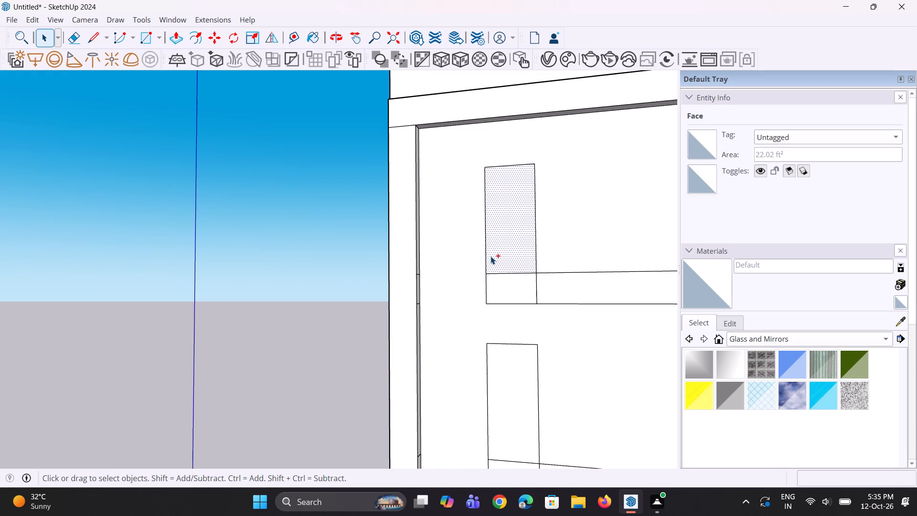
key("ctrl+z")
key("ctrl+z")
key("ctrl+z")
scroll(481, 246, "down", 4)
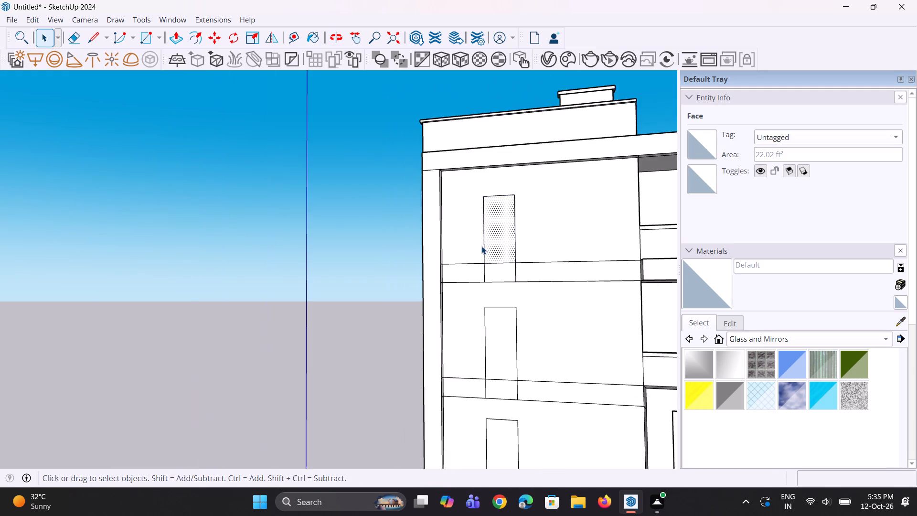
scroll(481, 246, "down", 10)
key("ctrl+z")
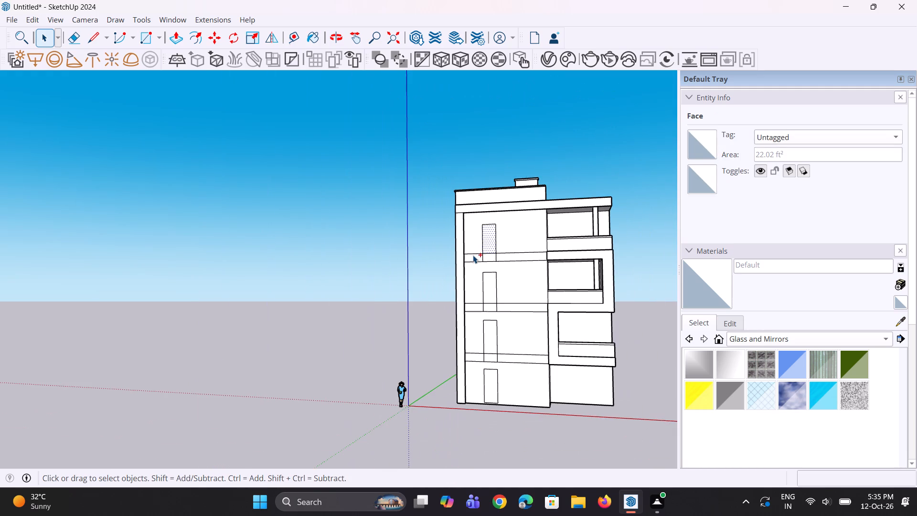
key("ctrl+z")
Draw a vertical line across the lowest slab band, extending the remaining side of the first-floor rectangle to the band's bottom edge.
scroll(477, 307, "up", 3)
scroll(505, 345, "up", 4)
key("l")
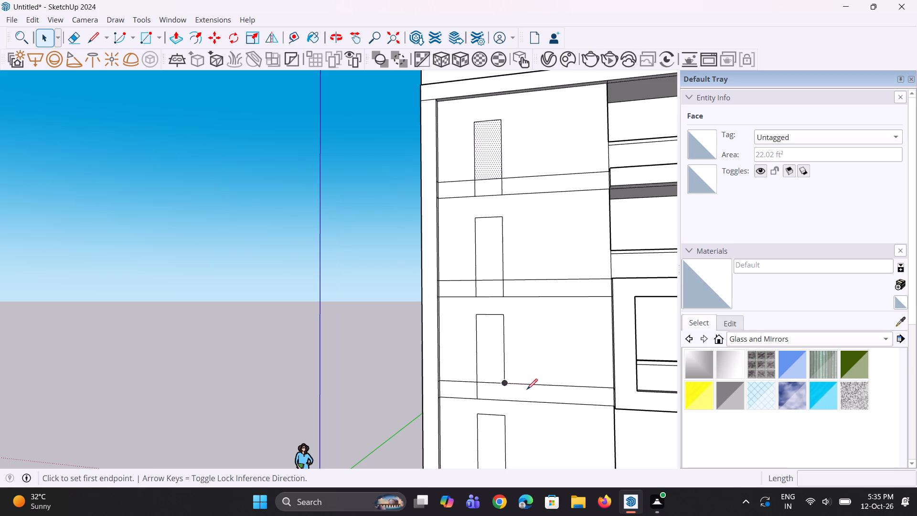
scroll(520, 392, "up", 7)
left_click(498, 378)
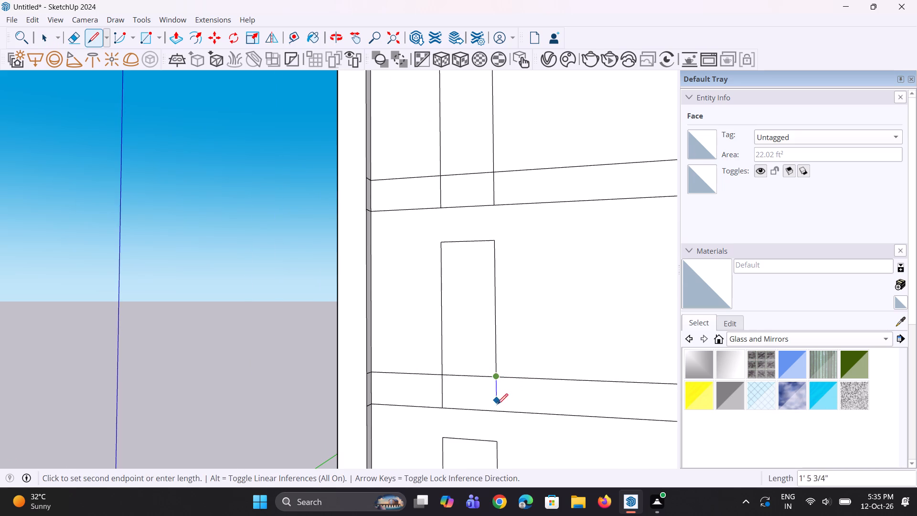
left_click(497, 411)
scroll(492, 424, "down", 10)
key("space")
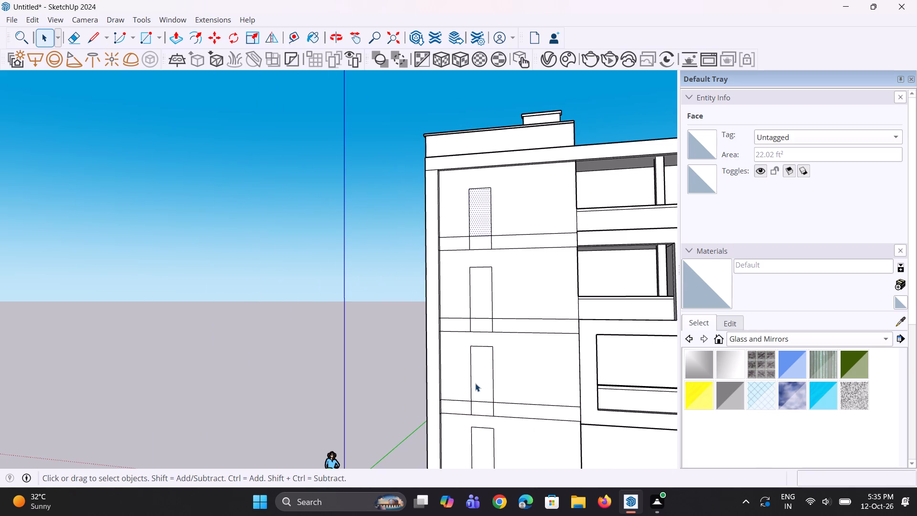
Offset the first-floor tall rectangle's outline outward by about 3 5/16" to form a surrounding frame.
left_click(480, 384)
scroll(482, 381, "up", 3)
key("f")
left_click(473, 374)
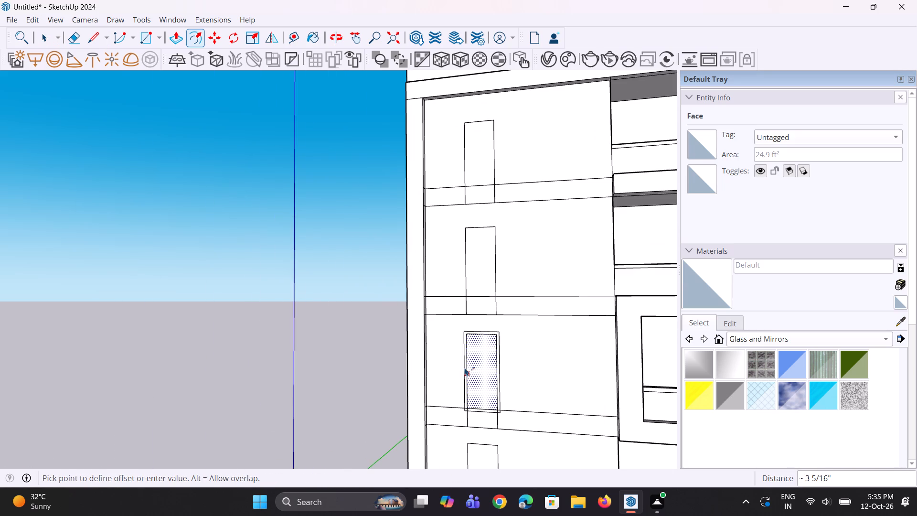
left_click(463, 366)
scroll(462, 398, "down", 6)
middle_click_drag(458, 375, 482, 364)
scroll(461, 313, "up", 9)
type("v")
key("space")
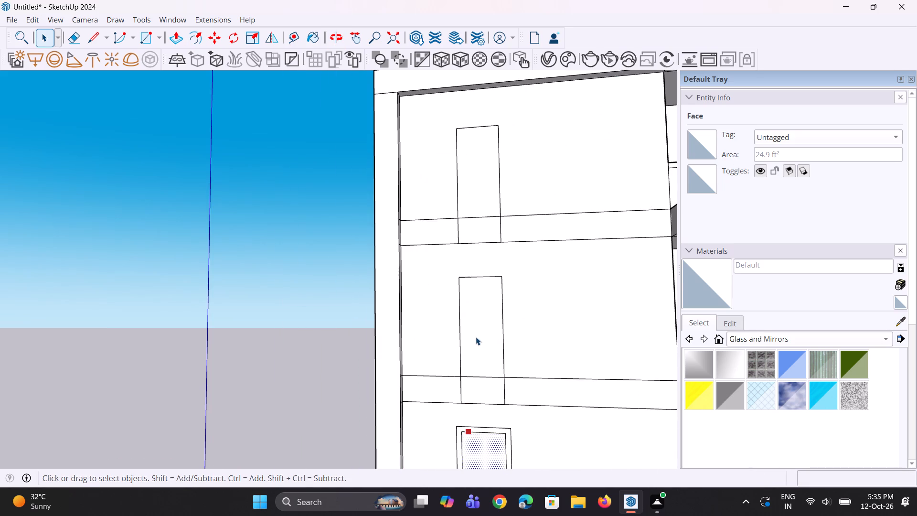
Offset the second-floor tall rectangle's outline outward by the same distance as the first-floor frame.
left_click(476, 337)
key("f")
double_click(461, 328)
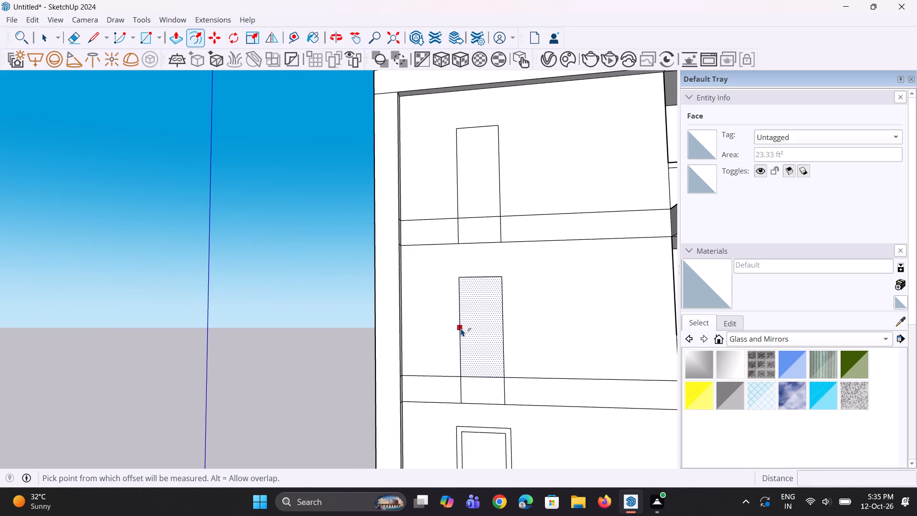
scroll(460, 328, "down", 5)
key("space")
key("space")
Offset the top-floor tall rectangle's outline outward by the same distance as the frames below.
left_click(471, 253)
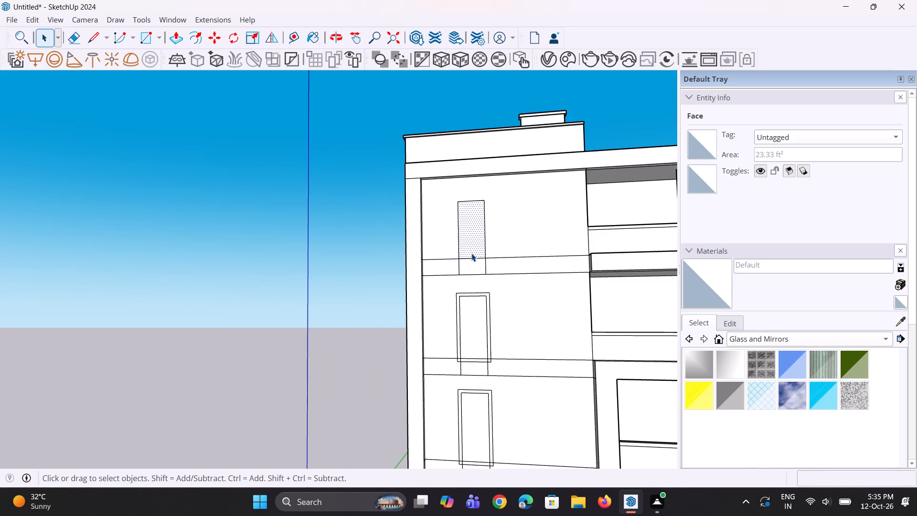
scroll(461, 245, "up", 2)
key("f")
double_click(458, 242)
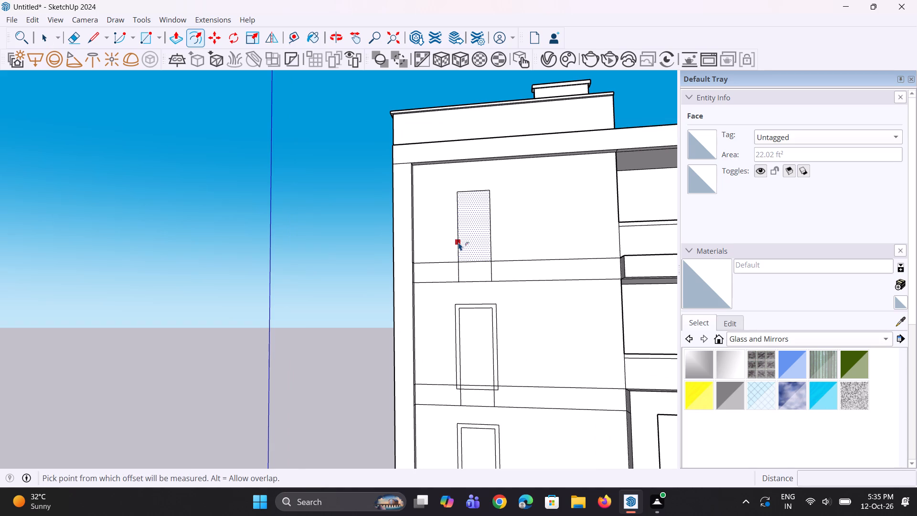
scroll(471, 287, "down", 4)
scroll(475, 287, "up", 1)
middle_click_drag(480, 287, 487, 287)
key("space")
key("space")
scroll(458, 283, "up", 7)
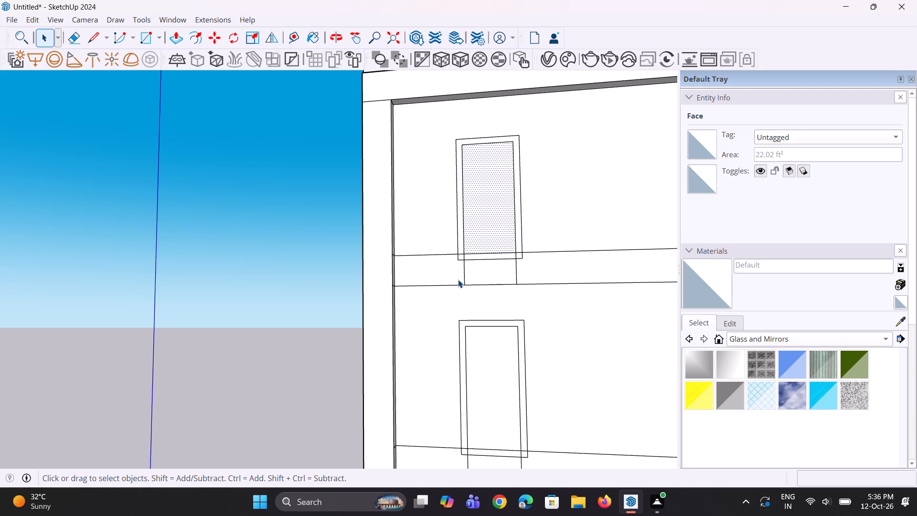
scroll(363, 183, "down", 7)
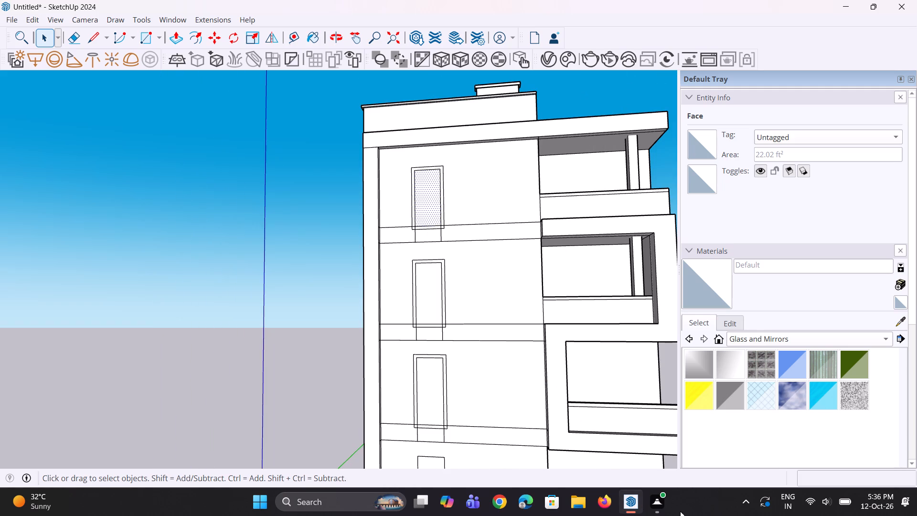
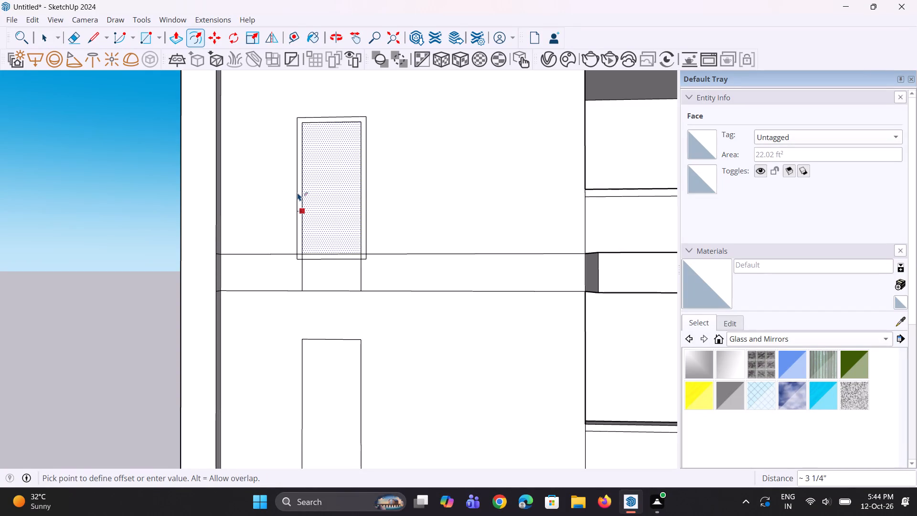
Finish the outward offset of the top-floor tall rectangle's outline at about 3 1/4".
left_click(298, 193)
Offset the second-floor tall rectangle's outline outward by the same distance as the top-floor frame.
left_click(340, 392)
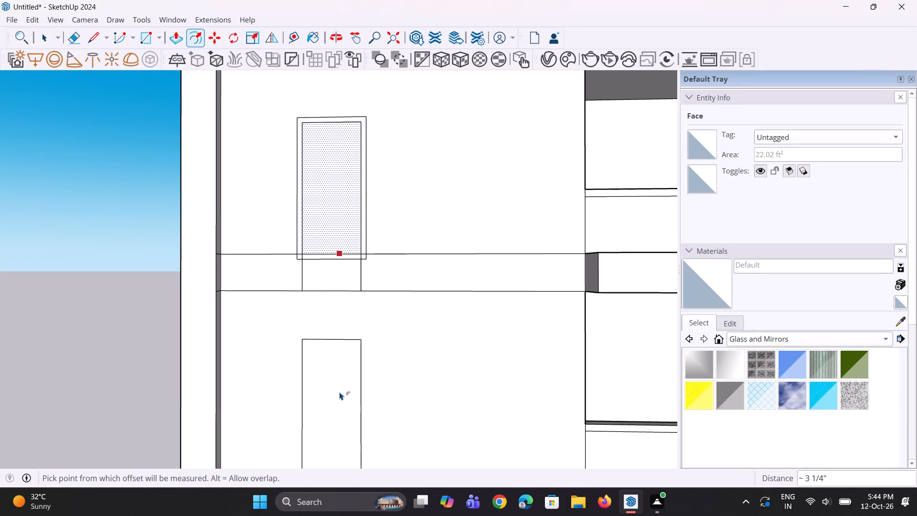
key("space")
left_click(340, 392)
key("f")
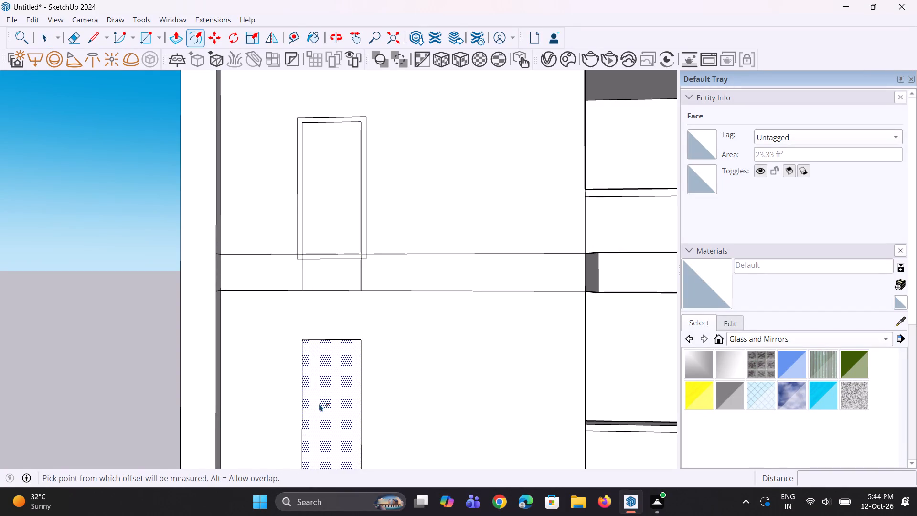
double_click(309, 399)
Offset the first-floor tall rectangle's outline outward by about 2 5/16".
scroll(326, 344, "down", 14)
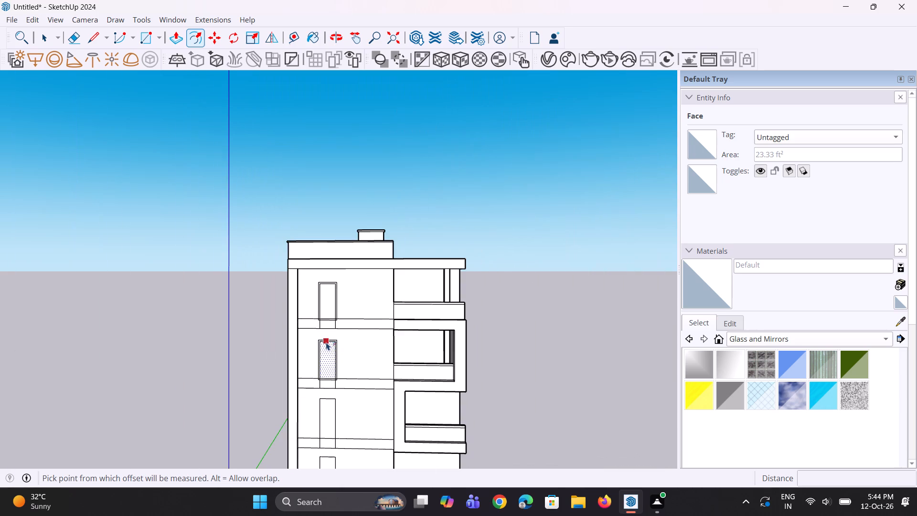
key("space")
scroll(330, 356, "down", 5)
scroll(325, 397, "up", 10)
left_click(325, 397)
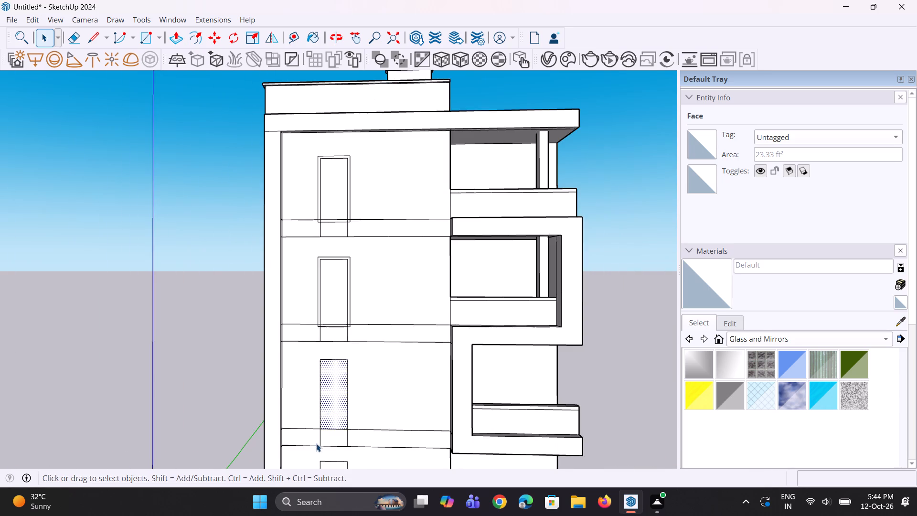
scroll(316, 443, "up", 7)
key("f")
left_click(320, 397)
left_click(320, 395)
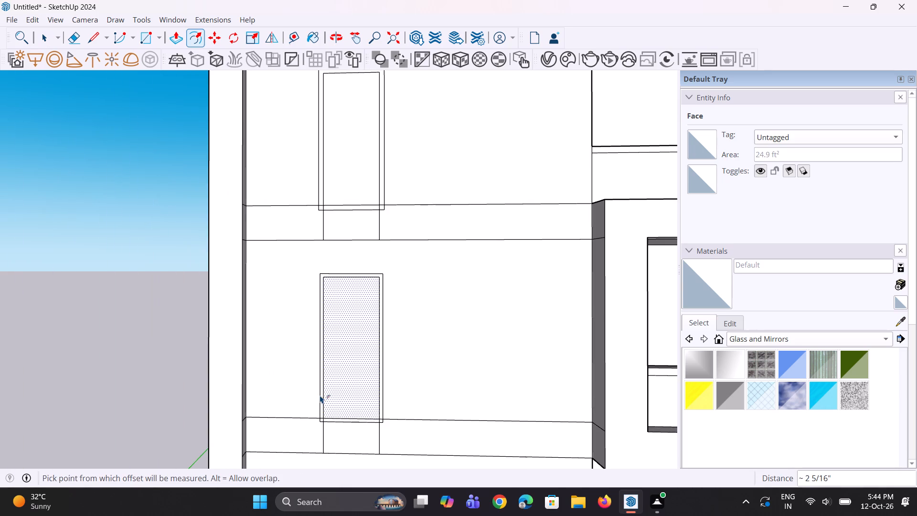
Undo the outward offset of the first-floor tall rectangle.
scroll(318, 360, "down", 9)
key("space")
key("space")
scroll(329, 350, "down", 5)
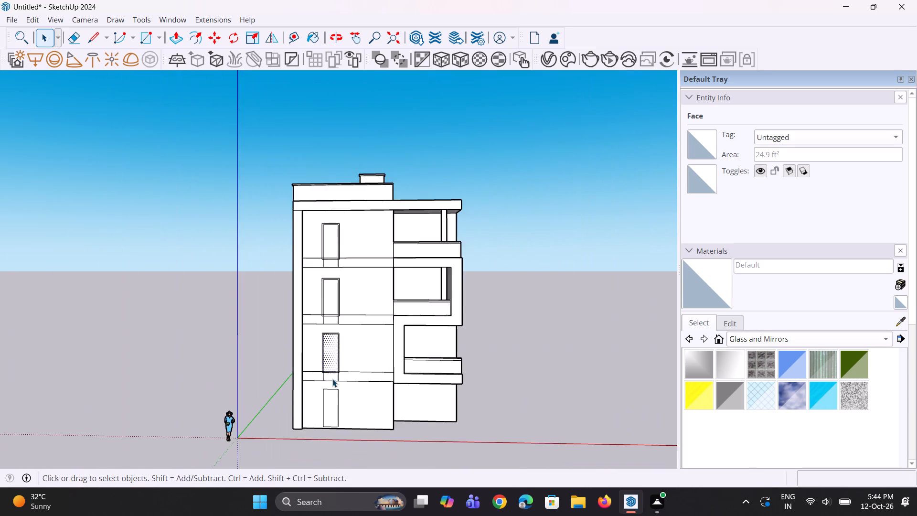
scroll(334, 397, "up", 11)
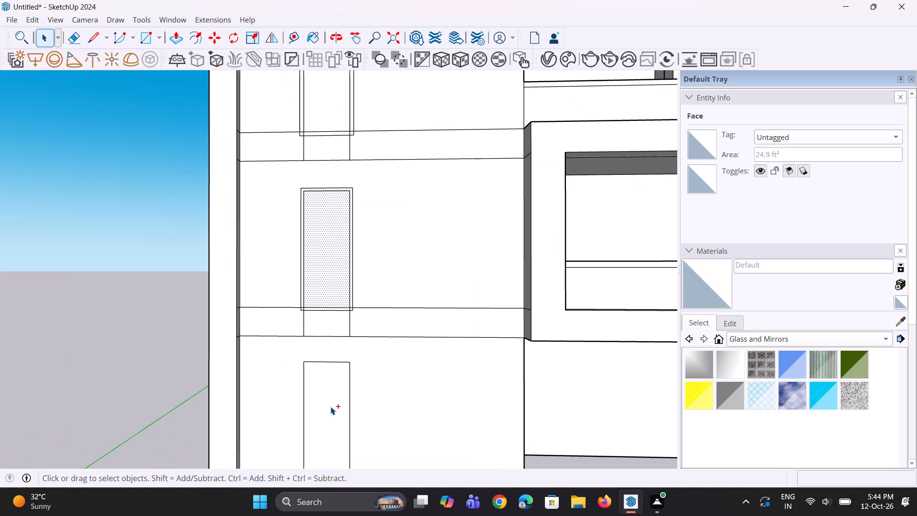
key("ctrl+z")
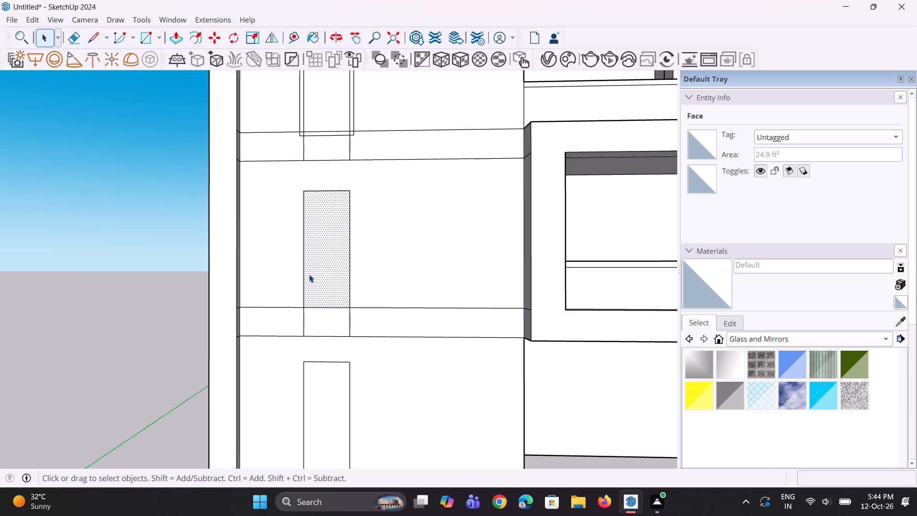
Offset the first-floor tall rectangle's outline outward, repeating the last offset distance of about 2 5/16".
key("f")
double_click(306, 270)
Offset the ground-floor tall rectangle's outline outward by the same distance as the first-floor frame.
scroll(300, 375, "down", 4)
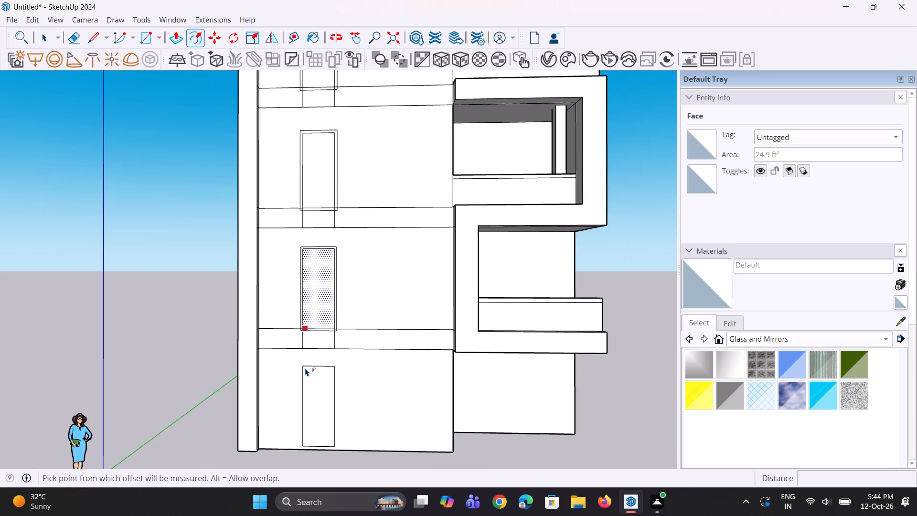
scroll(306, 362, "down", 2)
scroll(307, 432, "up", 7)
key("space")
left_click(304, 412)
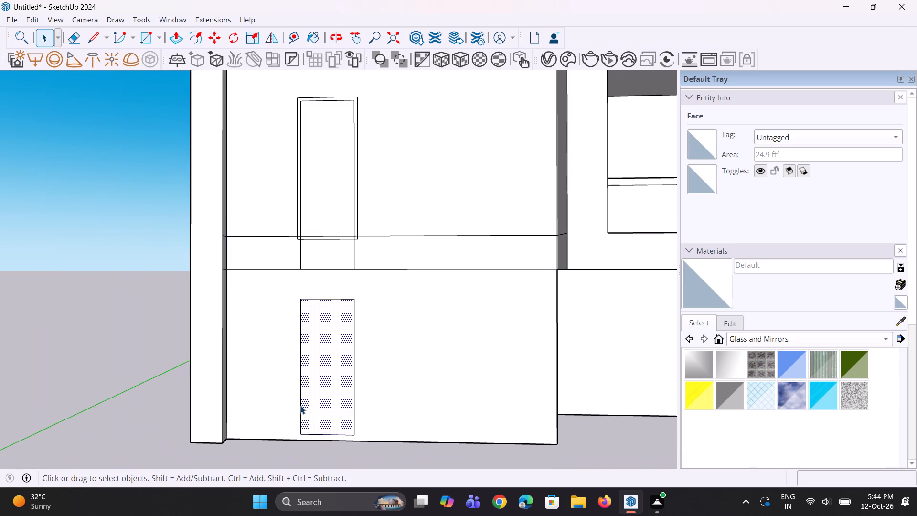
key("f")
double_click(298, 395)
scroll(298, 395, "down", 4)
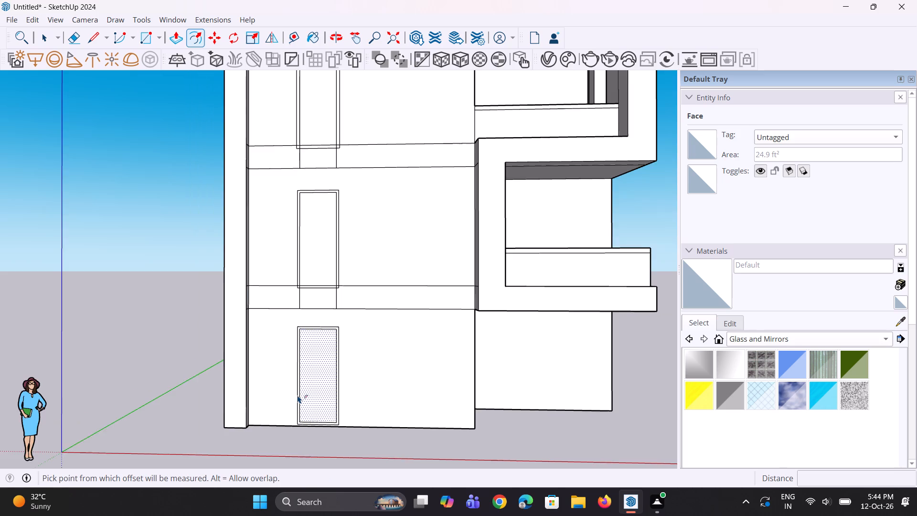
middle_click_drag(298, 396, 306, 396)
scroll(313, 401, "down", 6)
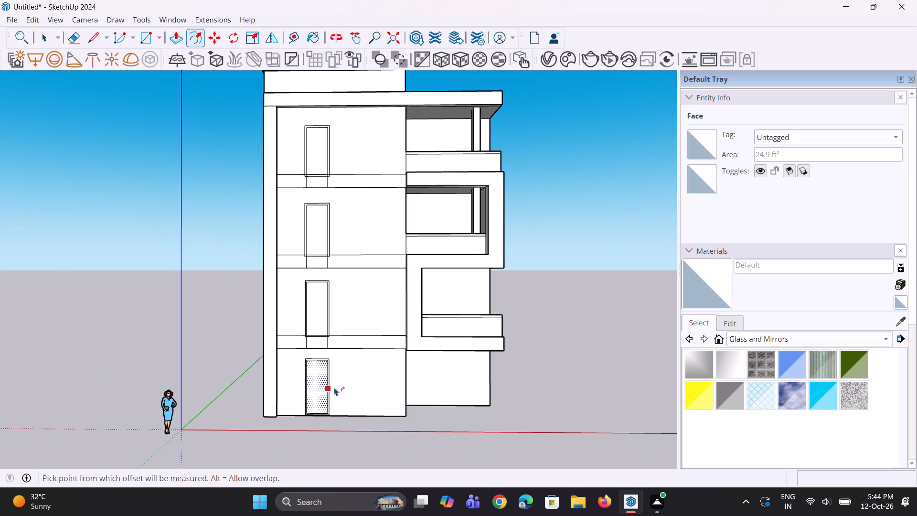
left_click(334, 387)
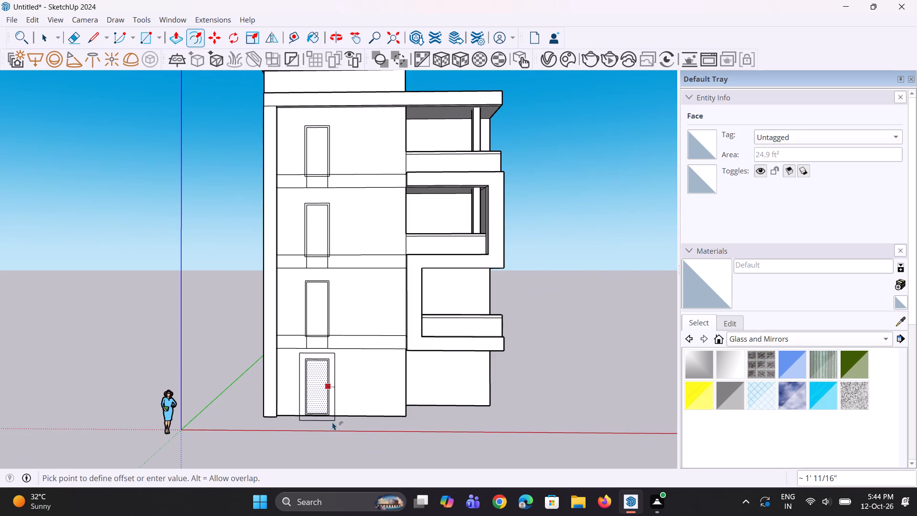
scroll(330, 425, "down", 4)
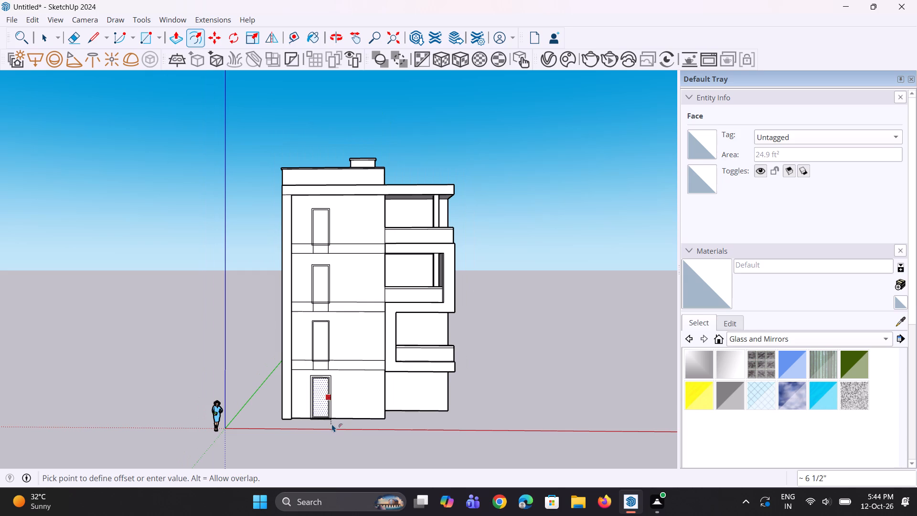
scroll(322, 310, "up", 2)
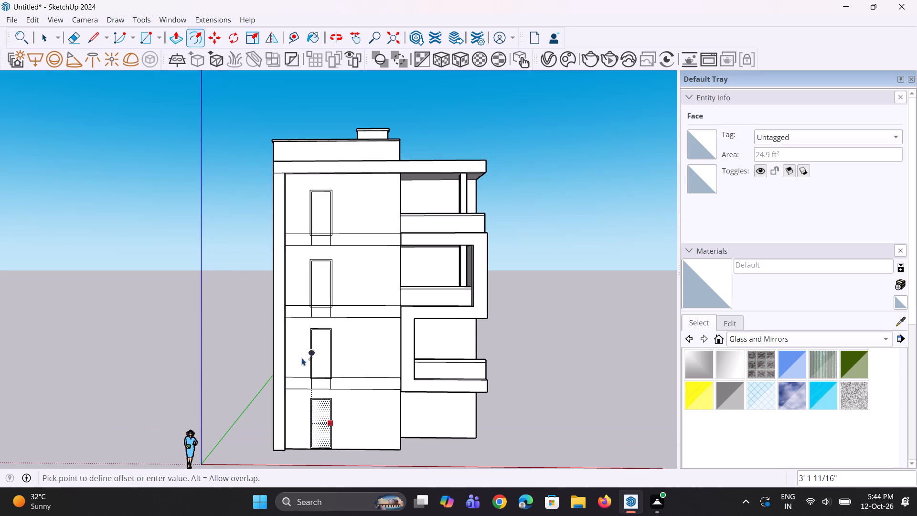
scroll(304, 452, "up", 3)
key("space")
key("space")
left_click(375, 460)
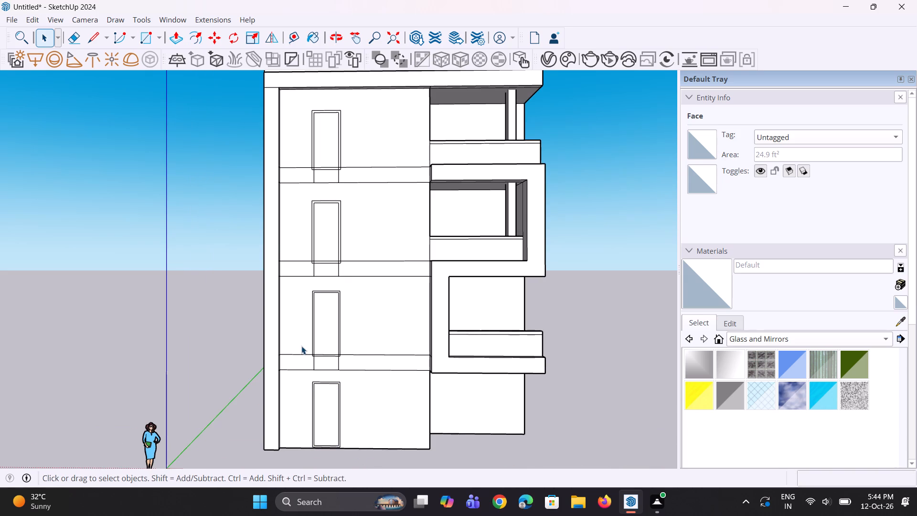
Draw two vertical lines about 1' 9 3/16" long from the first-floor frame's lower corners to the bottom edge of the lowest slab band.
scroll(301, 346, "up", 18)
key("l")
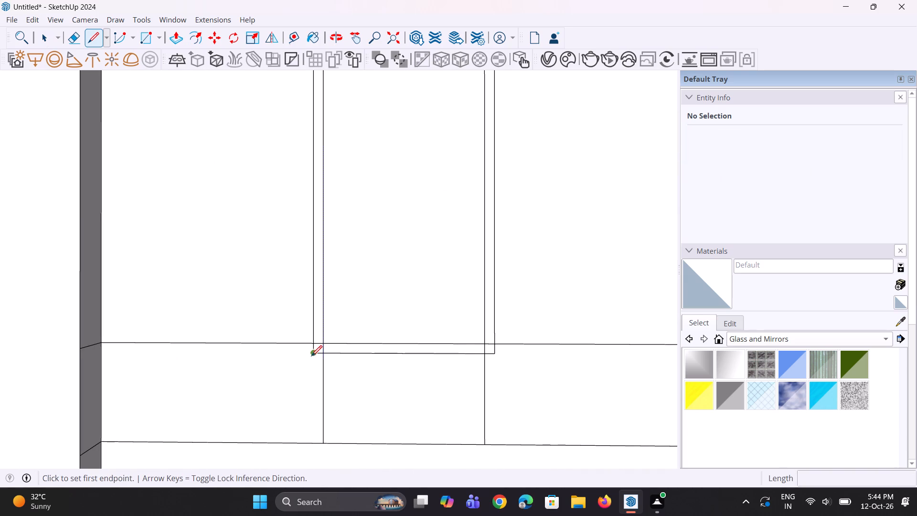
left_click(313, 354)
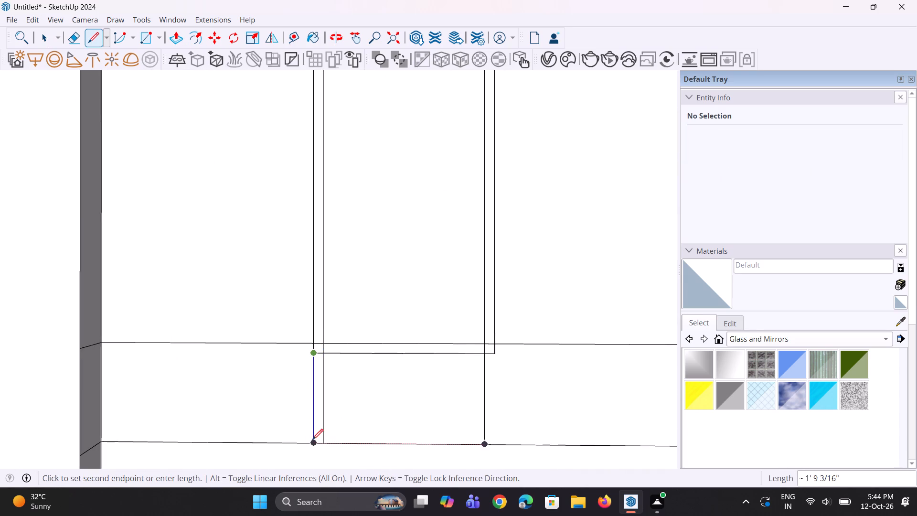
left_click(313, 440)
key("space")
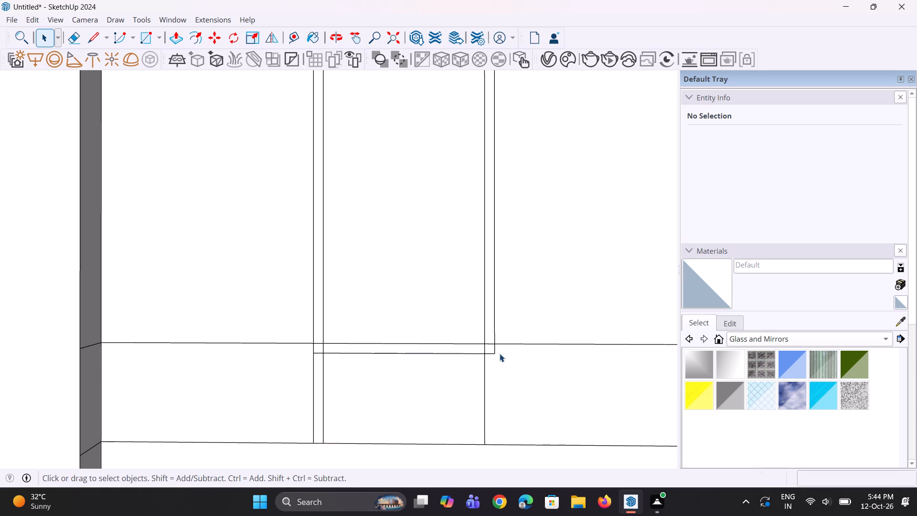
key("l")
left_click(494, 354)
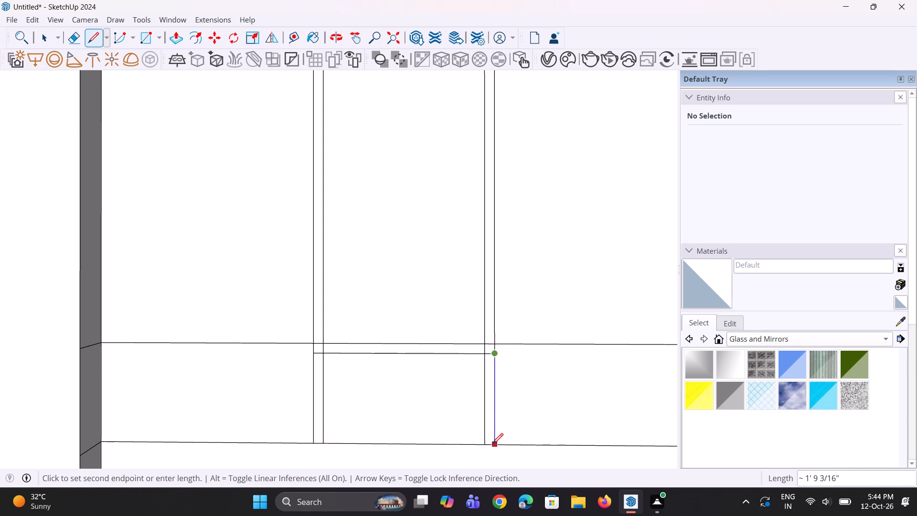
left_click(492, 444)
key("space")
key("space")
Erase the first-floor frame's bottom edge and the inner side lines within the lowest slab band, leaving only the extended outer sides there.
key("e")
scroll(377, 414, "up", 1)
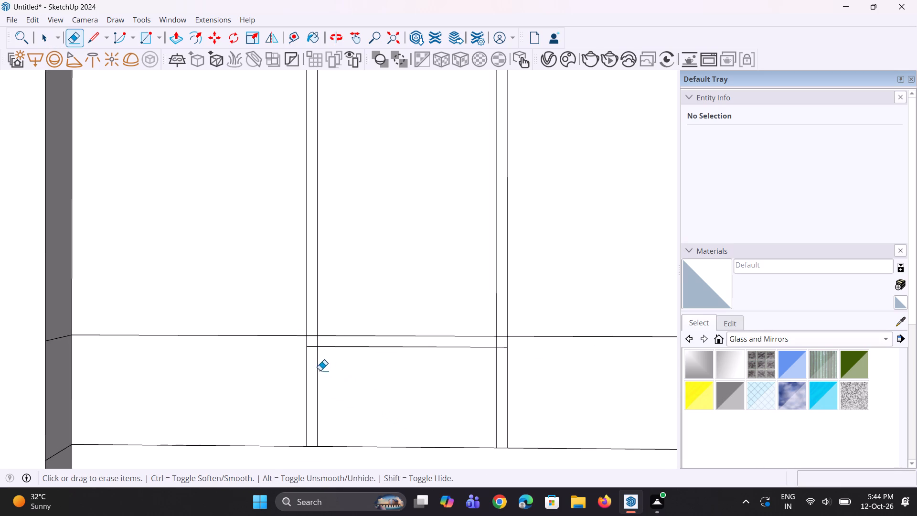
left_click(317, 369)
left_click(313, 348)
scroll(350, 406, "down", 5)
left_click(397, 369)
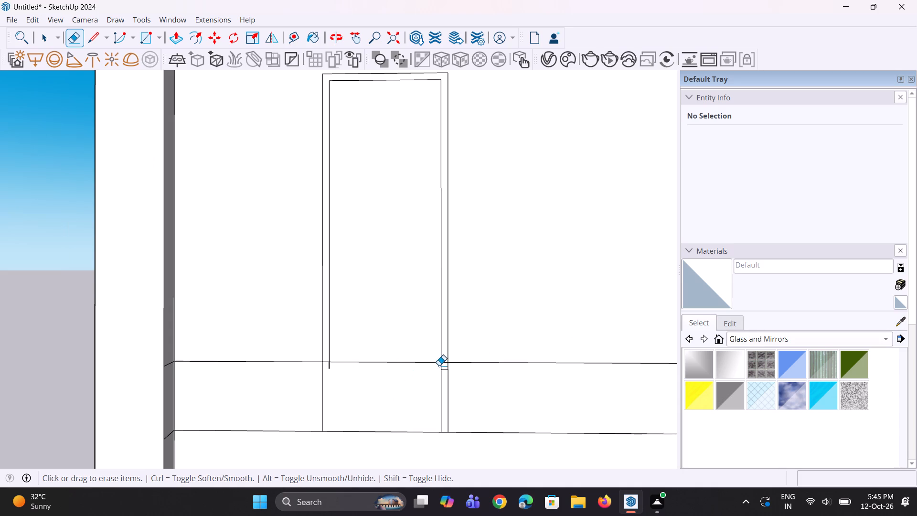
scroll(439, 365, "up", 7)
left_click(445, 374)
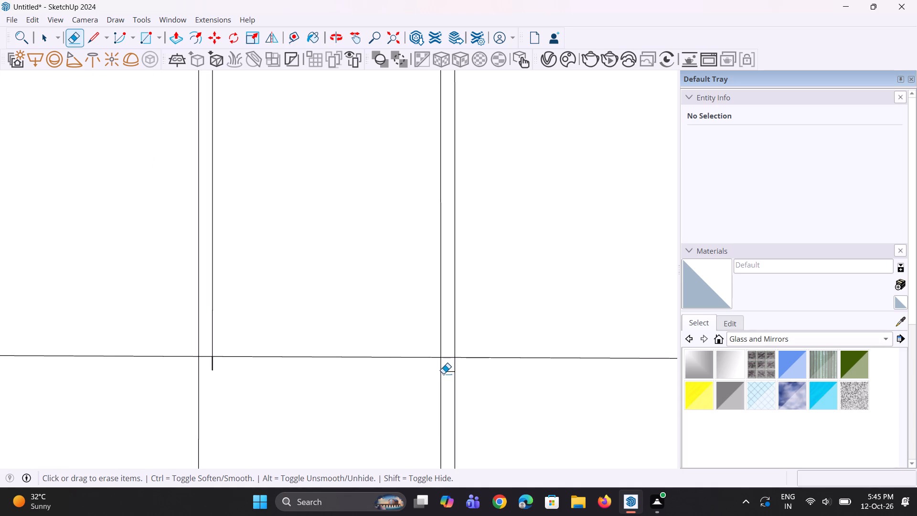
left_click(443, 373)
left_click(442, 371)
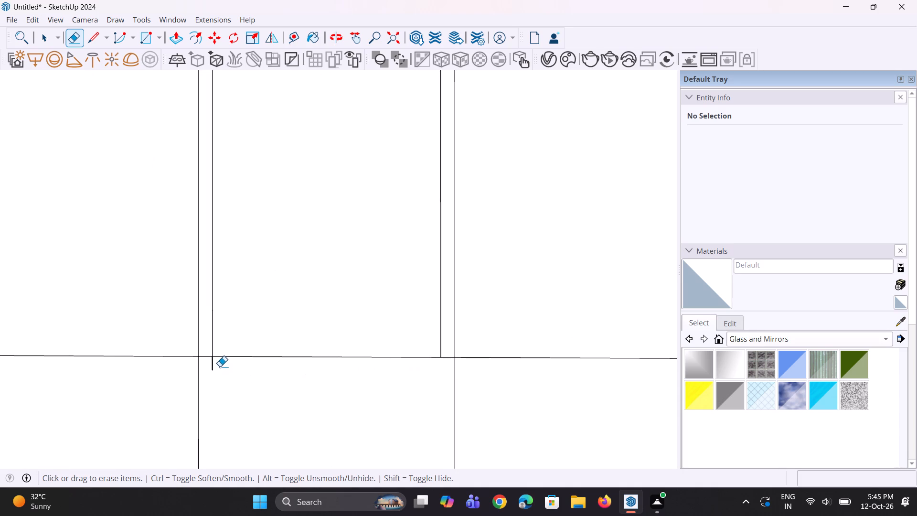
left_click(212, 366)
Draw two vertical lines about 1' 8 1/4" long from the second-floor frame's lower corners to the bottom edge of the slab band below.
scroll(262, 423, "down", 13)
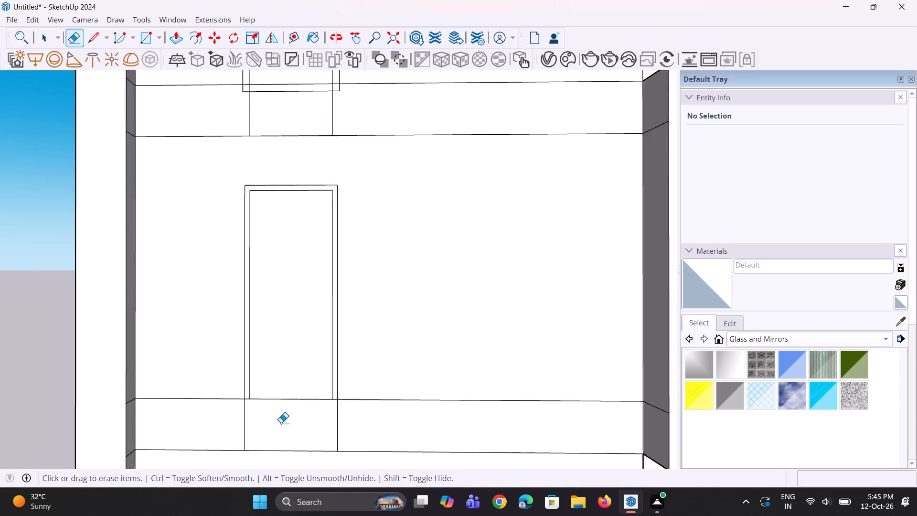
scroll(281, 423, "down", 7)
scroll(261, 300, "up", 12)
key("l")
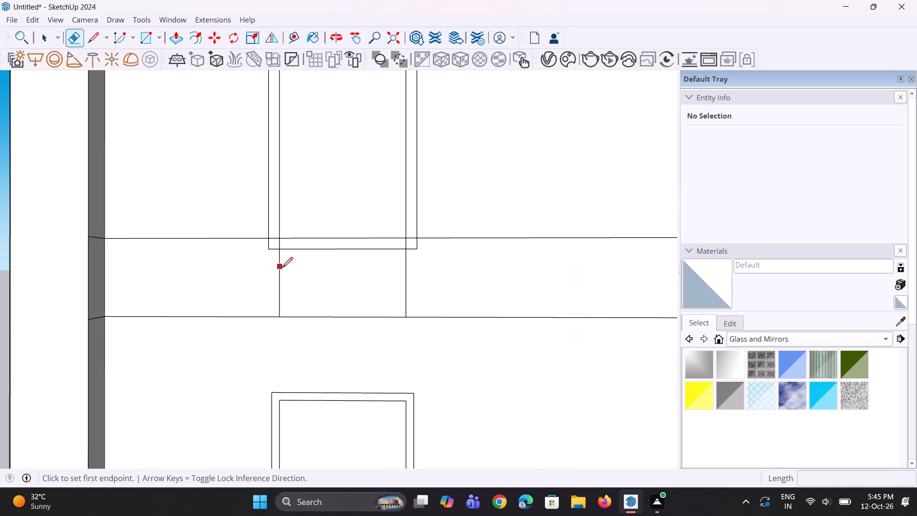
left_click(269, 249)
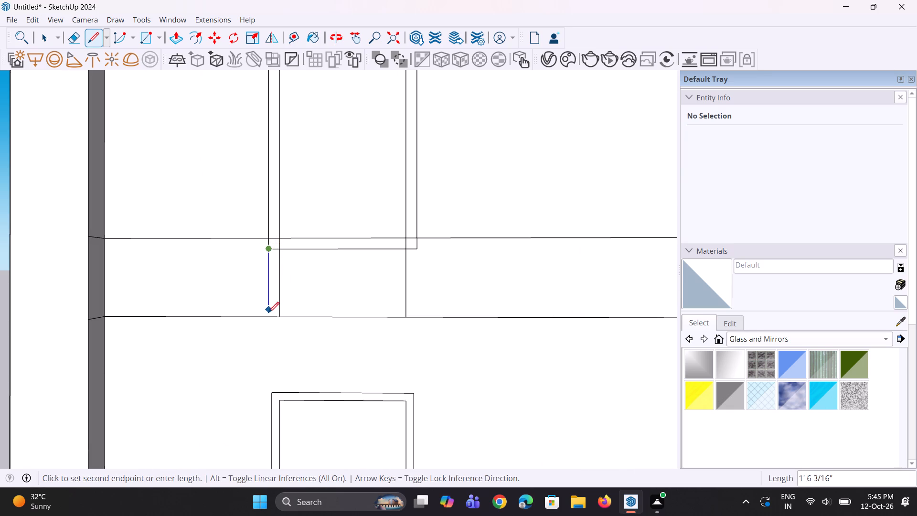
left_click(269, 316)
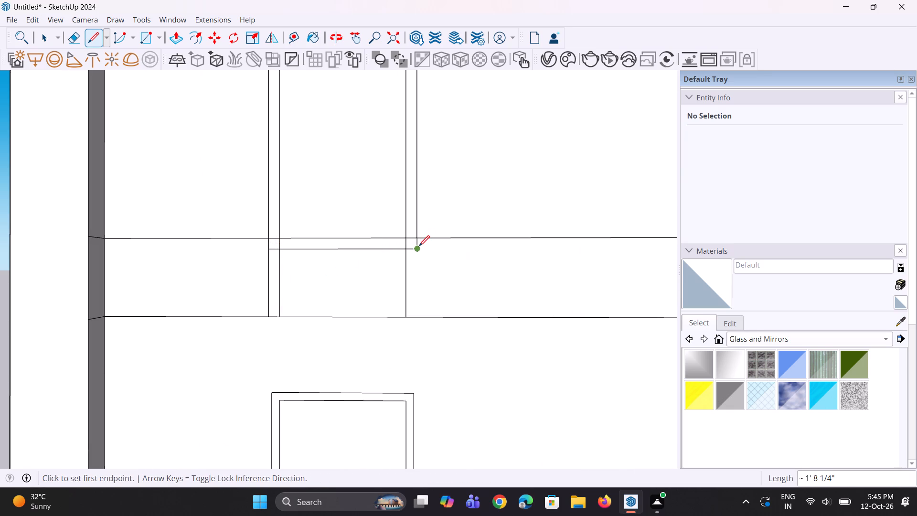
left_click(419, 246)
left_click(421, 314)
Draw two vertical lines about 1' 8 1/4" long from the top-floor frame's lower corners to the bottom edge of the slab band below.
scroll(421, 307, "down", 3)
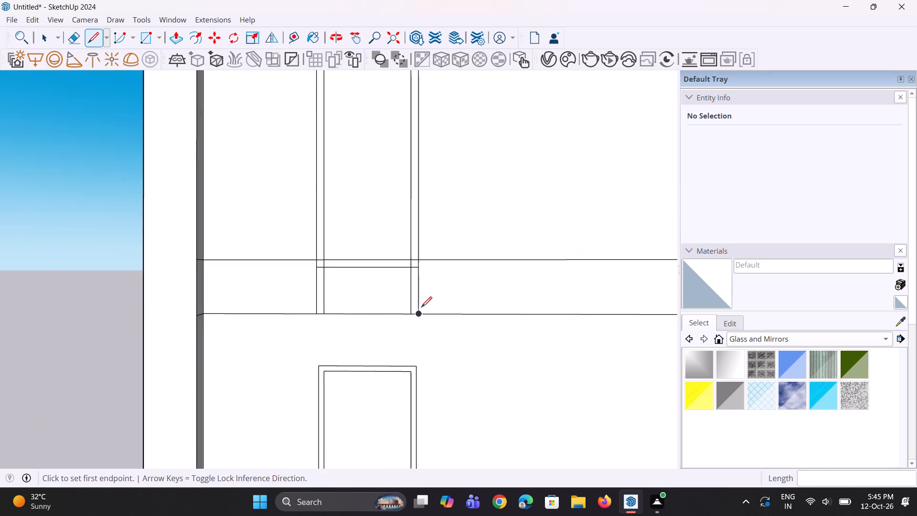
scroll(421, 307, "down", 12)
scroll(414, 186, "up", 14)
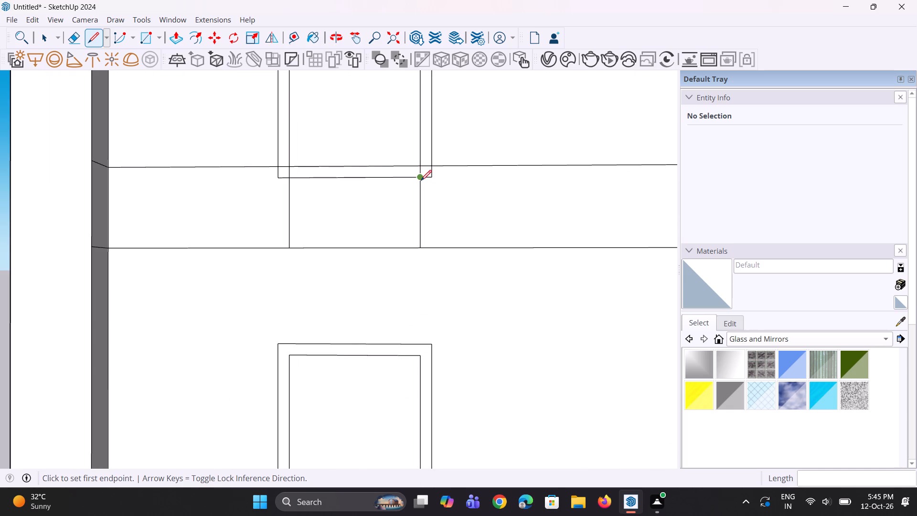
left_click(434, 178)
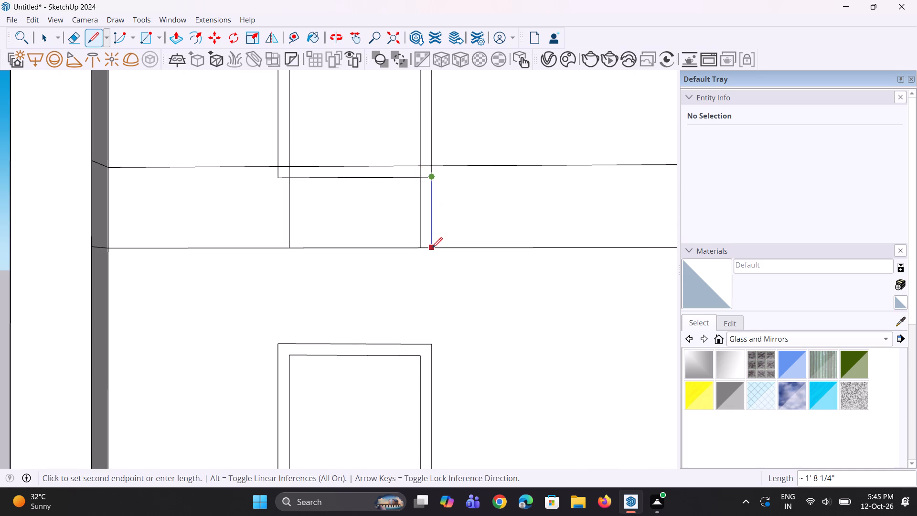
left_click(432, 248)
left_click(280, 177)
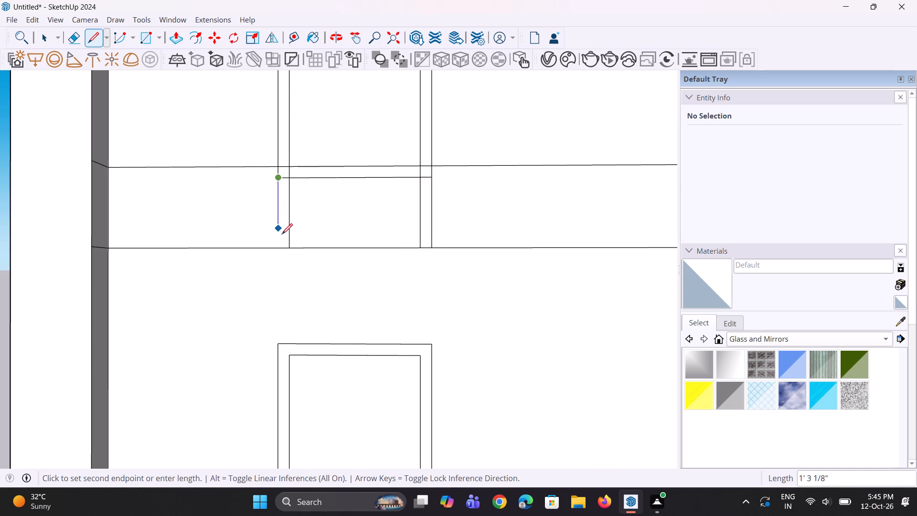
left_click(279, 246)
scroll(283, 257, "down", 2)
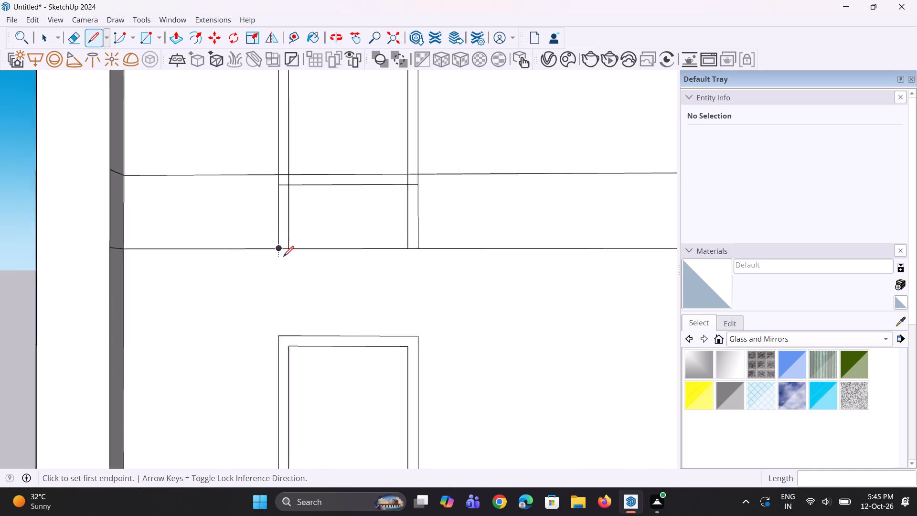
scroll(283, 257, "down", 8)
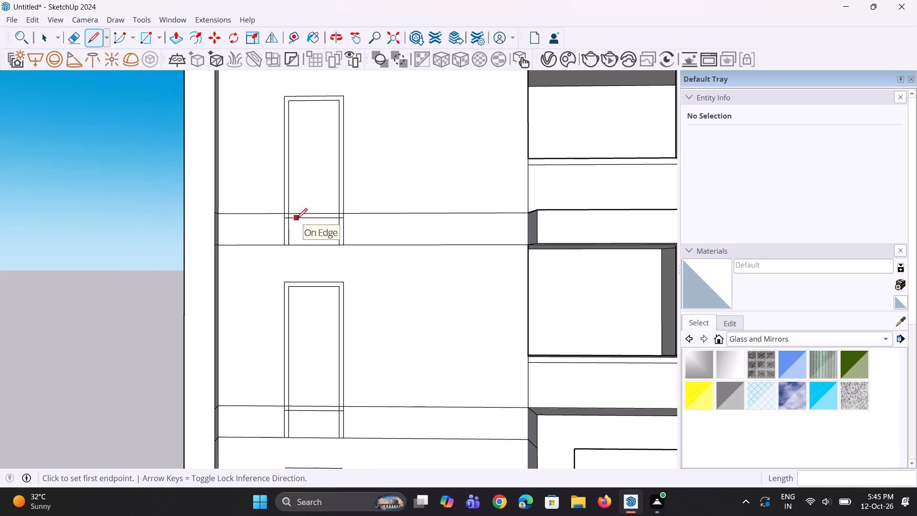
Erase the second-floor frame's bottom edge and inner side lines within the slab band below it, keeping the outer sides.
scroll(297, 219, "down", 13)
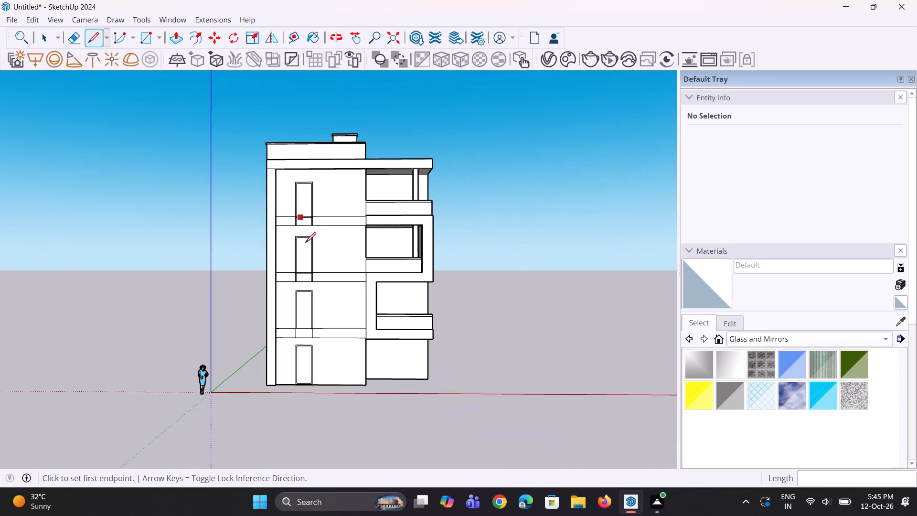
scroll(305, 336, "up", 8)
scroll(272, 309, "up", 4)
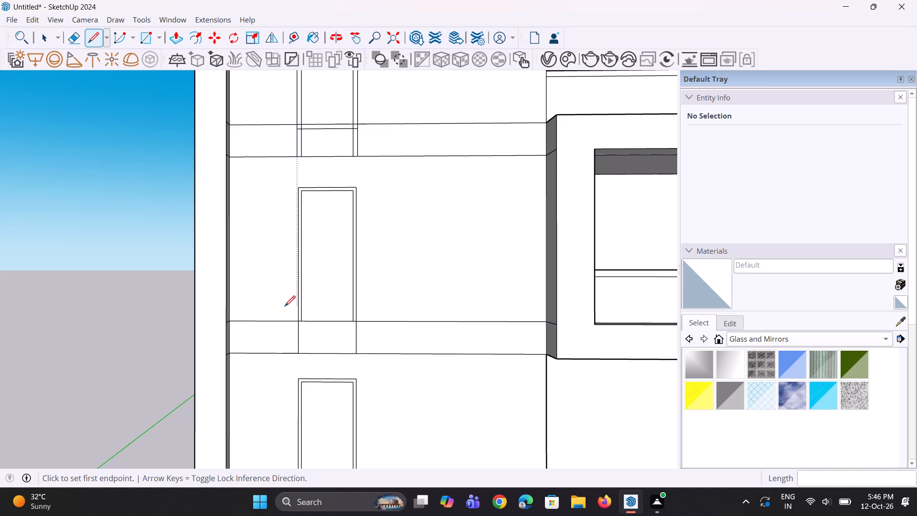
scroll(299, 231, "up", 4)
scroll(277, 159, "up", 9)
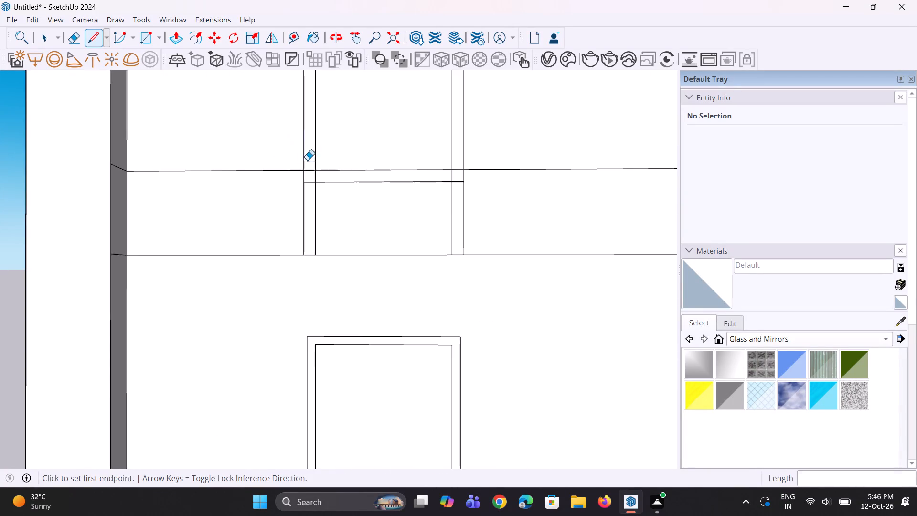
key("e")
scroll(310, 159, "up", 6)
left_click(310, 197)
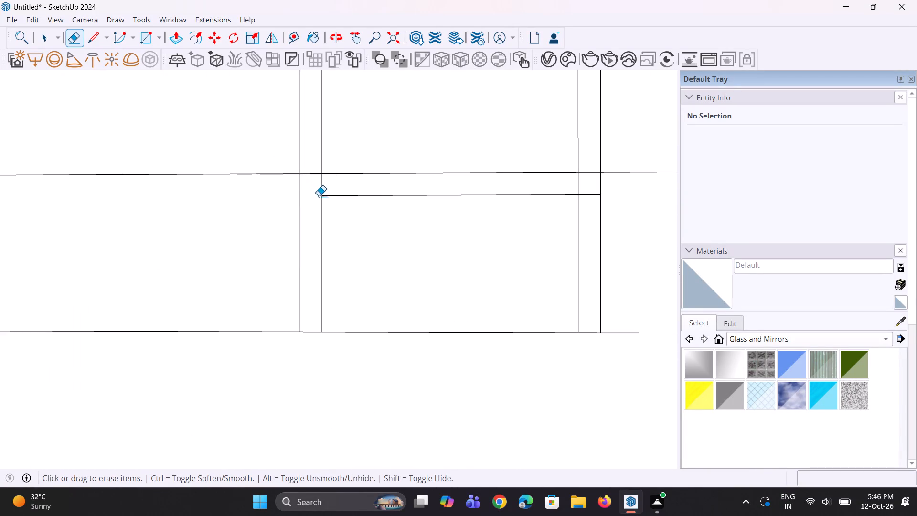
left_click(323, 195)
scroll(325, 202, "down", 3)
scroll(497, 219, "up", 4)
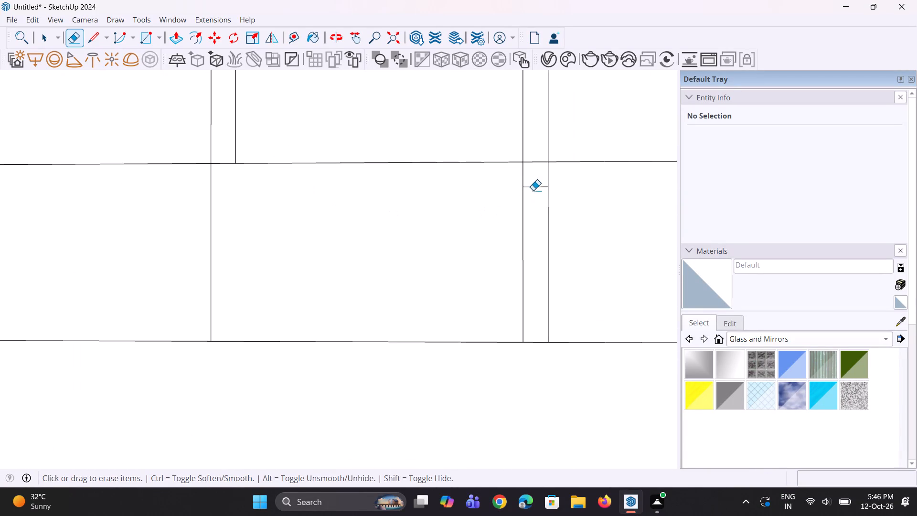
left_click(526, 189)
left_click(523, 184)
Erase the top-floor frame's bottom edge and inner side lines within the slab band below it, keeping the outer sides.
scroll(493, 238, "down", 11)
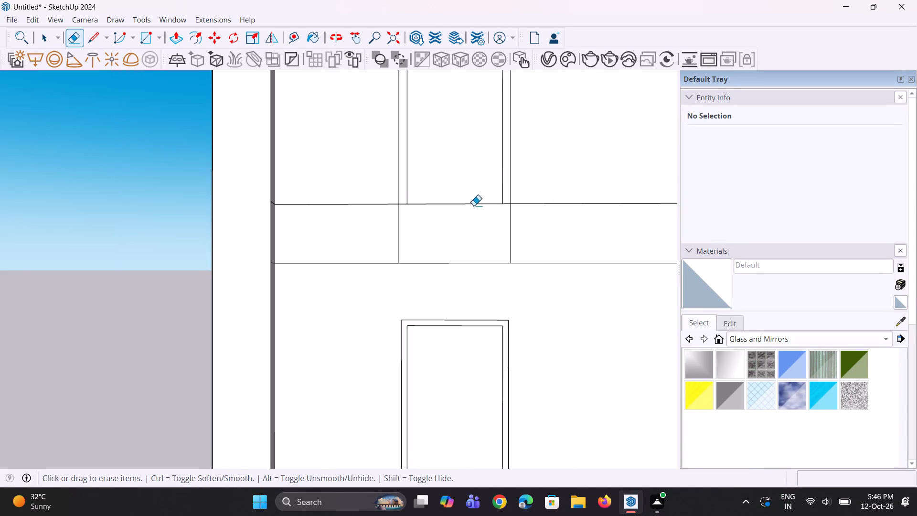
scroll(474, 205, "down", 11)
scroll(418, 181, "down", 4)
scroll(419, 365, "down", 1)
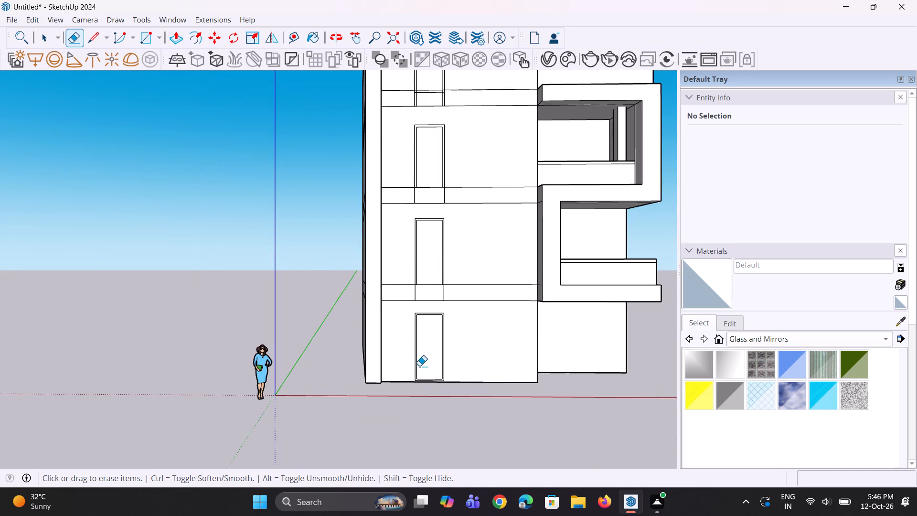
scroll(419, 366, "down", 1)
scroll(418, 116, "up", 20)
scroll(418, 116, "up", 2)
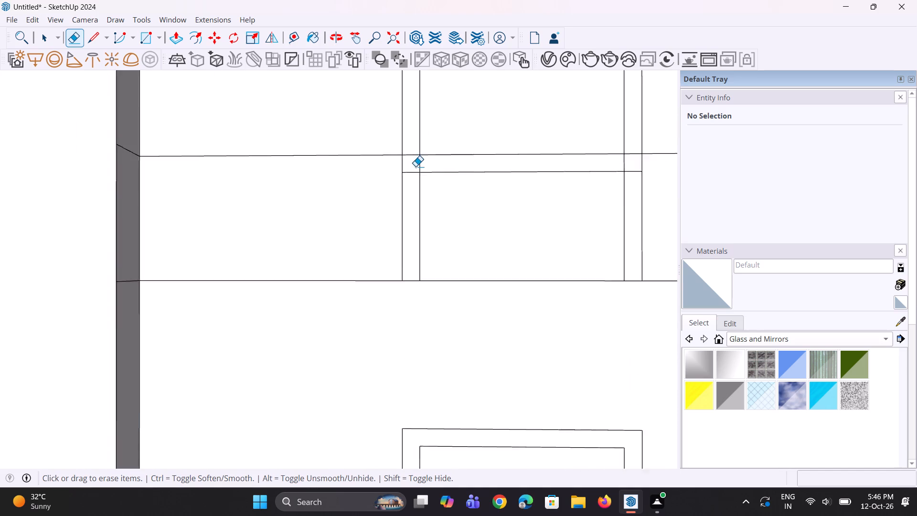
scroll(416, 166, "up", 1)
left_click(419, 174)
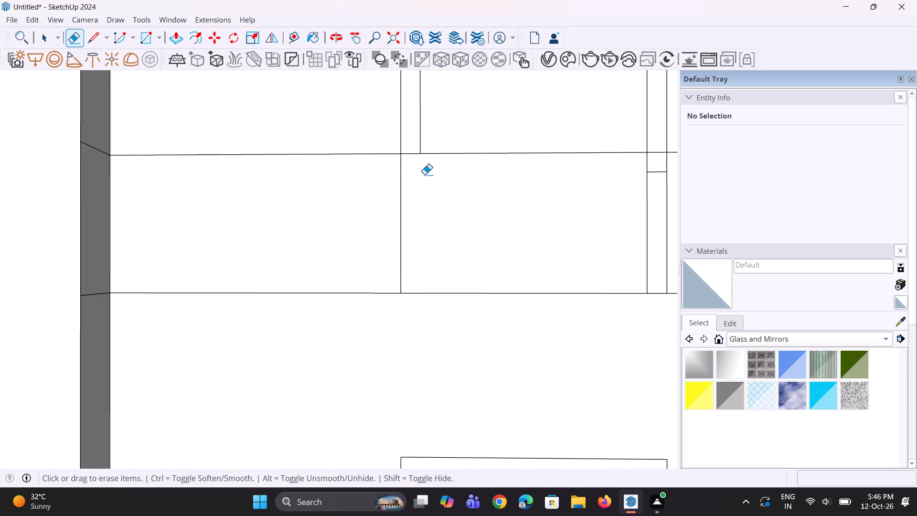
scroll(425, 174, "down", 5)
scroll(538, 172, "up", 6)
left_click(560, 175)
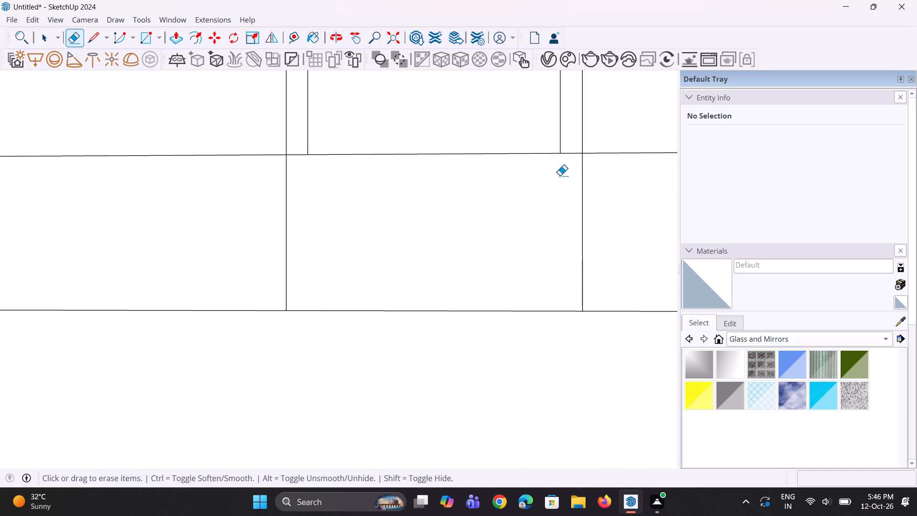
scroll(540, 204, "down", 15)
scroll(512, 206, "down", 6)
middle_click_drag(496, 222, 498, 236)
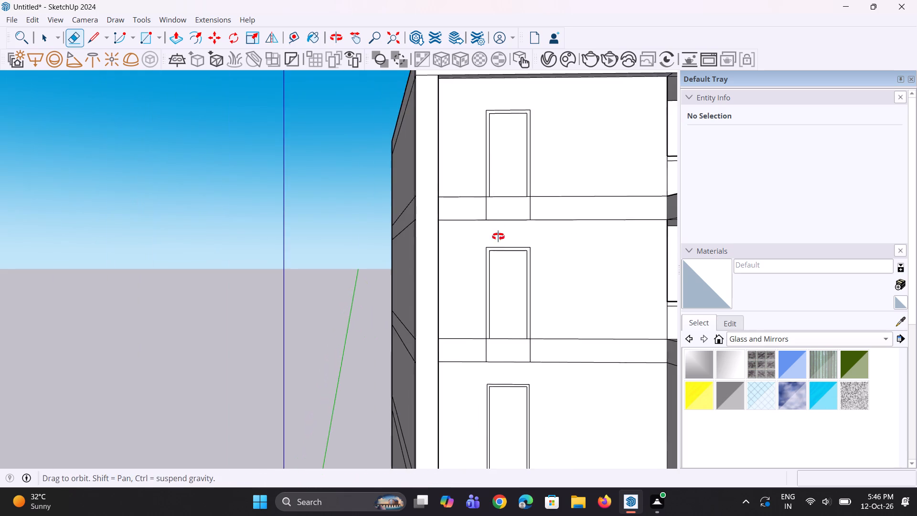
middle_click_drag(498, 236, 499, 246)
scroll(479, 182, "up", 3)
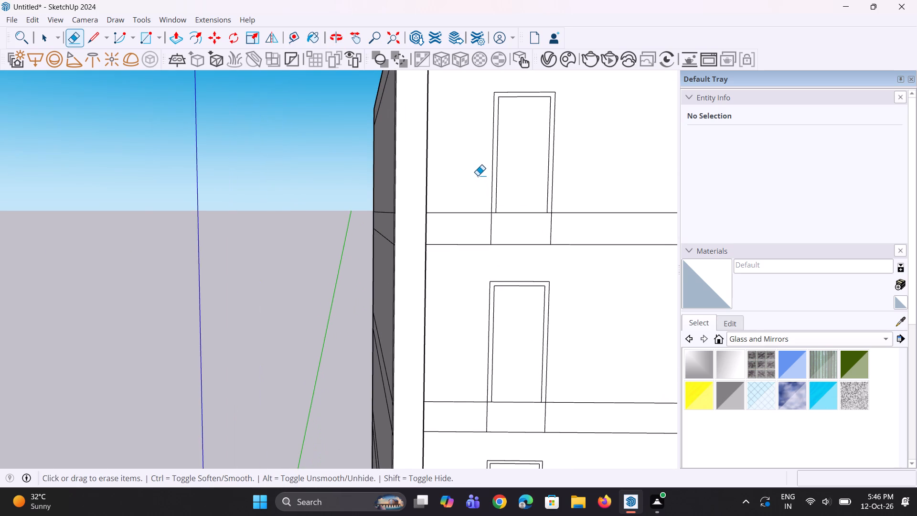
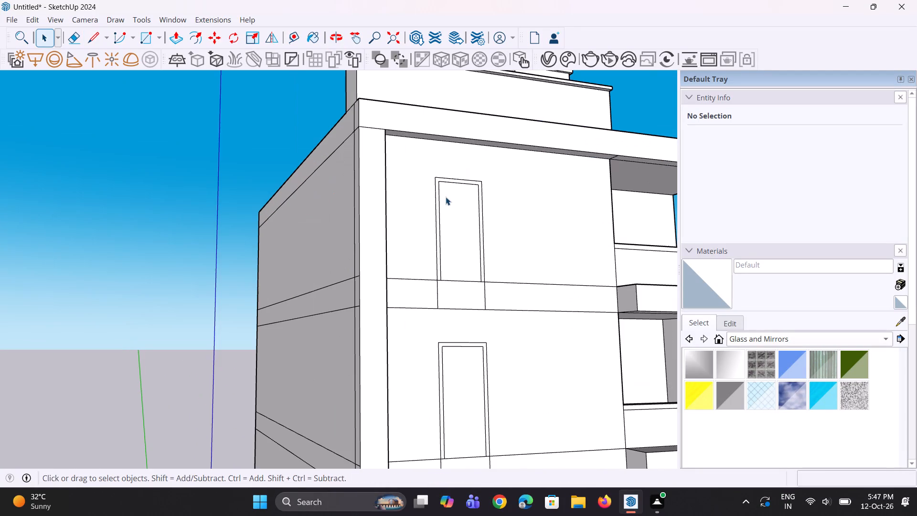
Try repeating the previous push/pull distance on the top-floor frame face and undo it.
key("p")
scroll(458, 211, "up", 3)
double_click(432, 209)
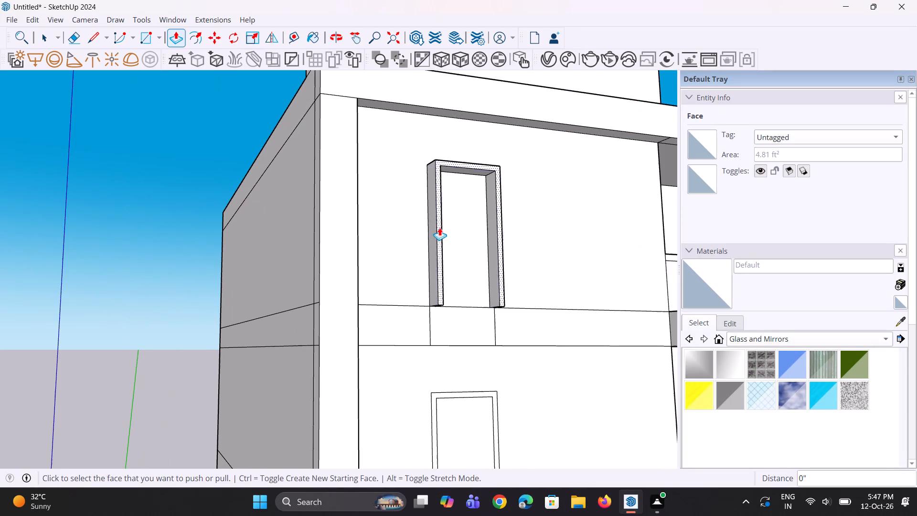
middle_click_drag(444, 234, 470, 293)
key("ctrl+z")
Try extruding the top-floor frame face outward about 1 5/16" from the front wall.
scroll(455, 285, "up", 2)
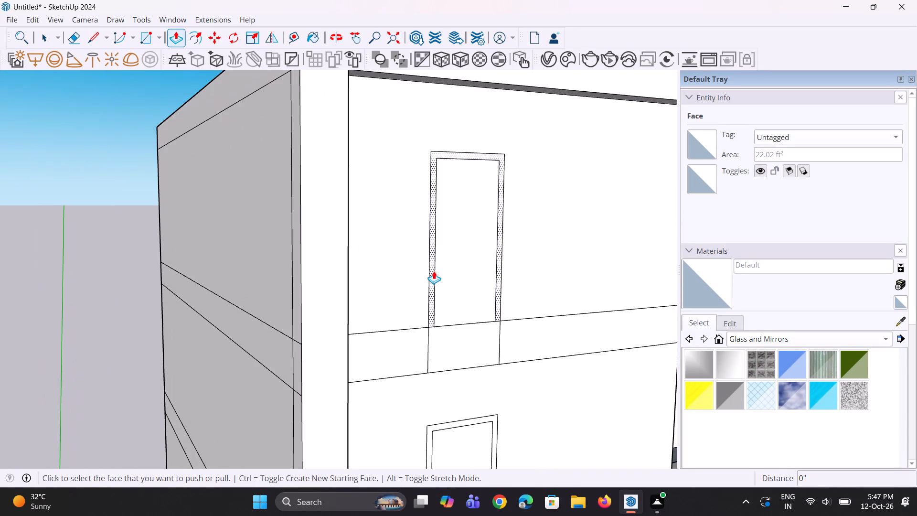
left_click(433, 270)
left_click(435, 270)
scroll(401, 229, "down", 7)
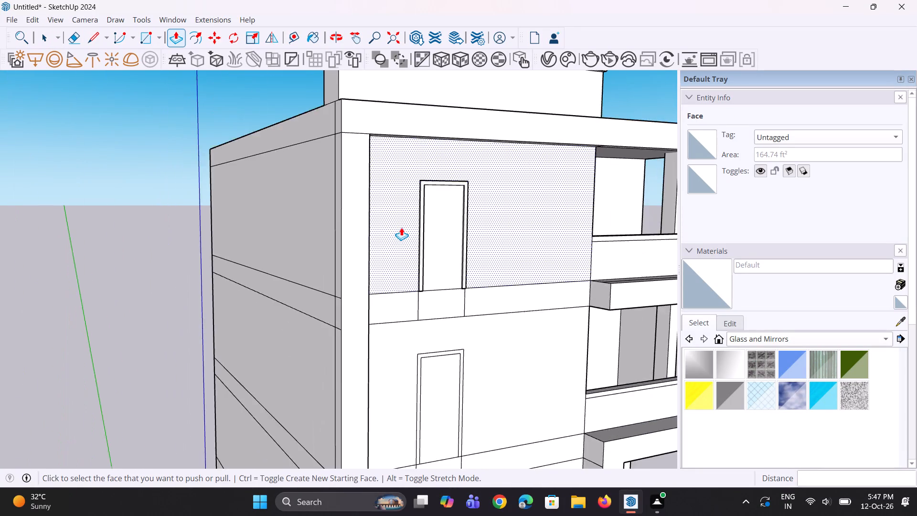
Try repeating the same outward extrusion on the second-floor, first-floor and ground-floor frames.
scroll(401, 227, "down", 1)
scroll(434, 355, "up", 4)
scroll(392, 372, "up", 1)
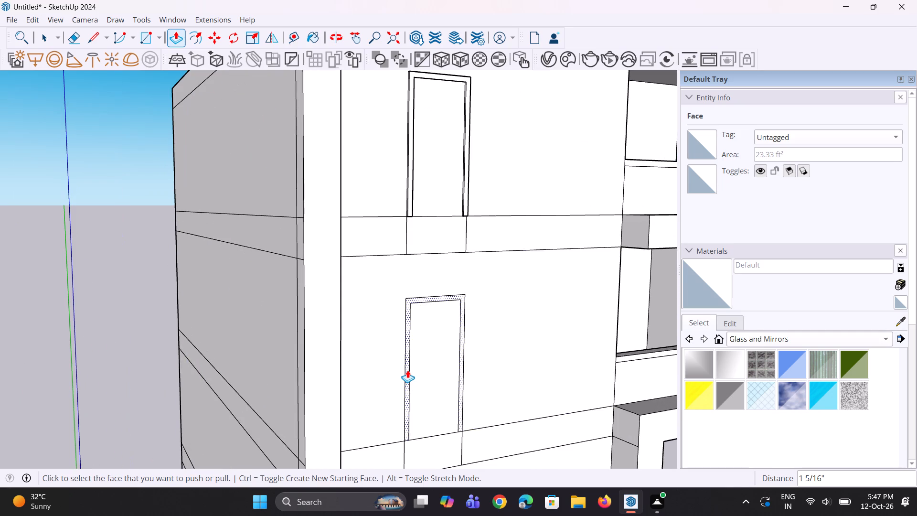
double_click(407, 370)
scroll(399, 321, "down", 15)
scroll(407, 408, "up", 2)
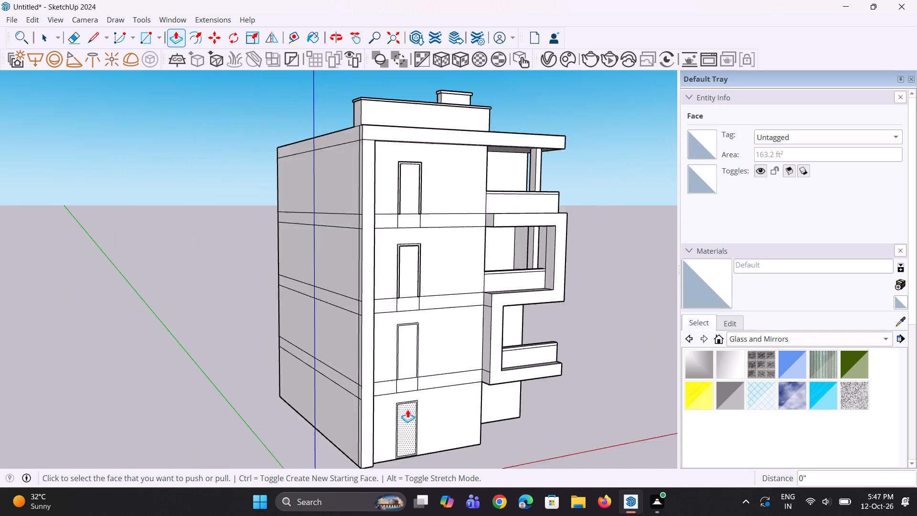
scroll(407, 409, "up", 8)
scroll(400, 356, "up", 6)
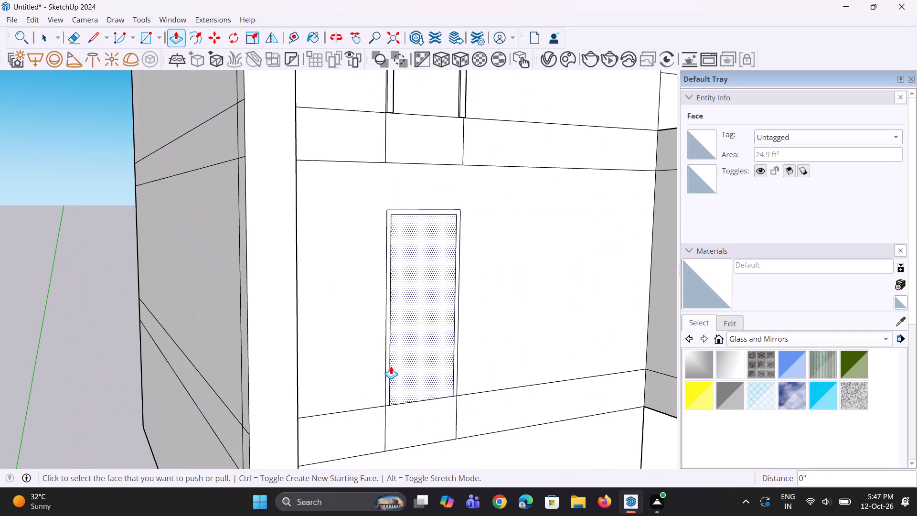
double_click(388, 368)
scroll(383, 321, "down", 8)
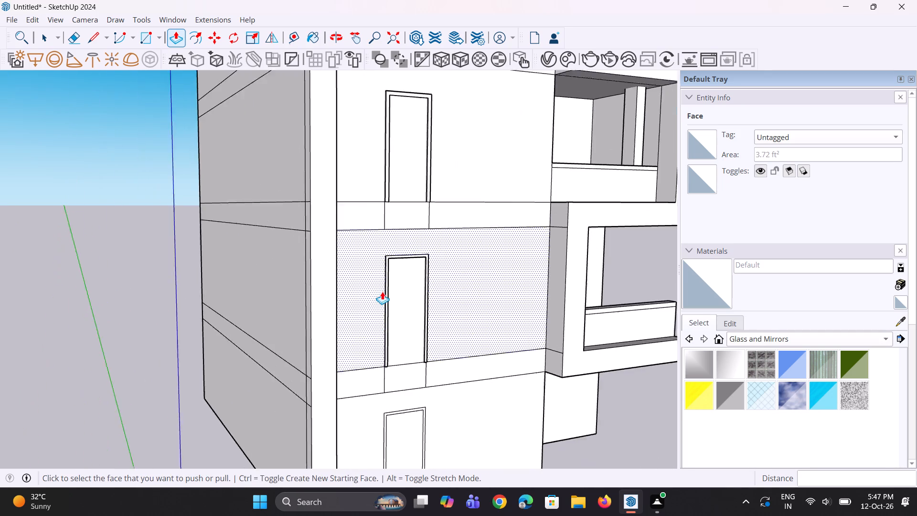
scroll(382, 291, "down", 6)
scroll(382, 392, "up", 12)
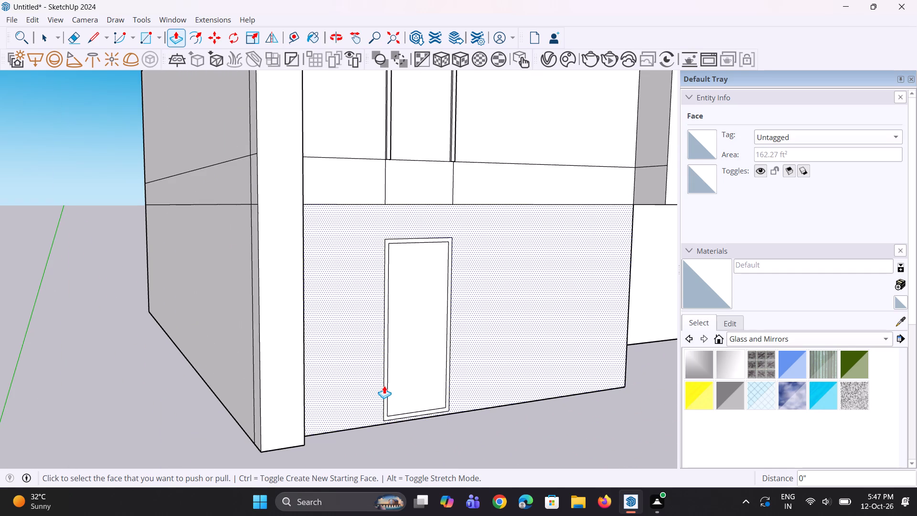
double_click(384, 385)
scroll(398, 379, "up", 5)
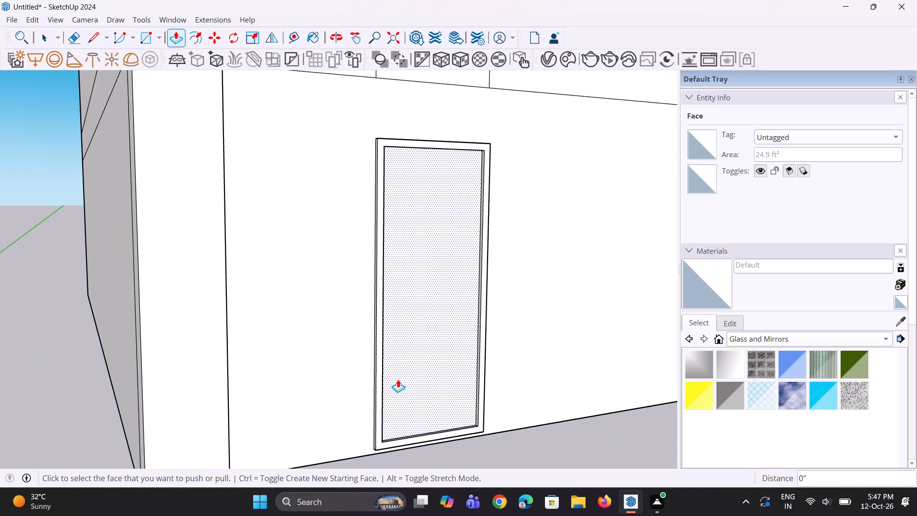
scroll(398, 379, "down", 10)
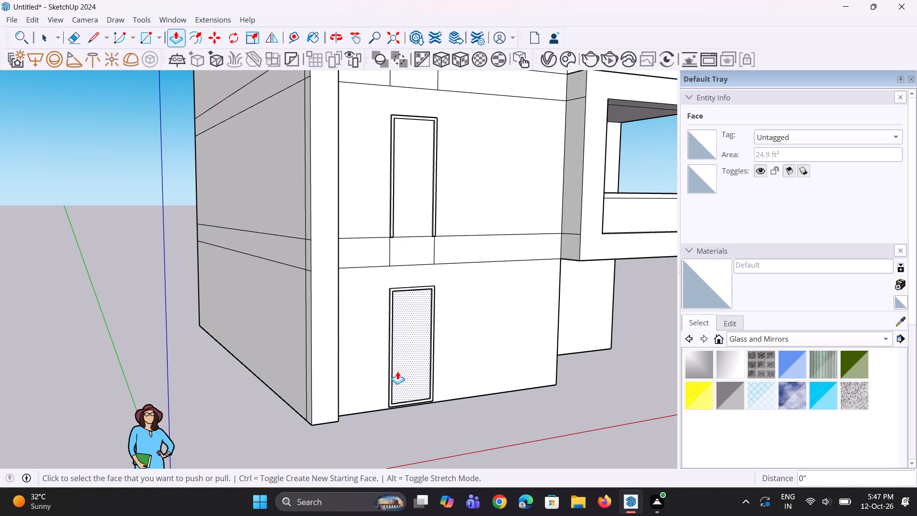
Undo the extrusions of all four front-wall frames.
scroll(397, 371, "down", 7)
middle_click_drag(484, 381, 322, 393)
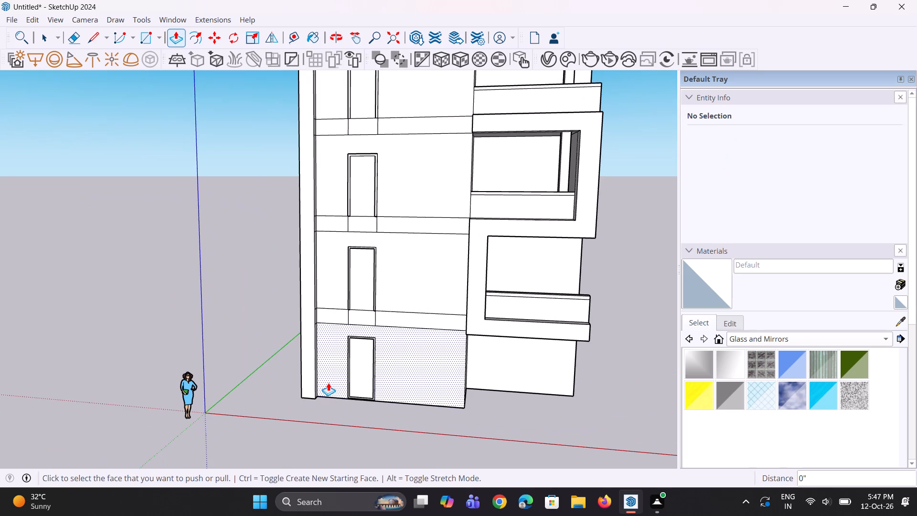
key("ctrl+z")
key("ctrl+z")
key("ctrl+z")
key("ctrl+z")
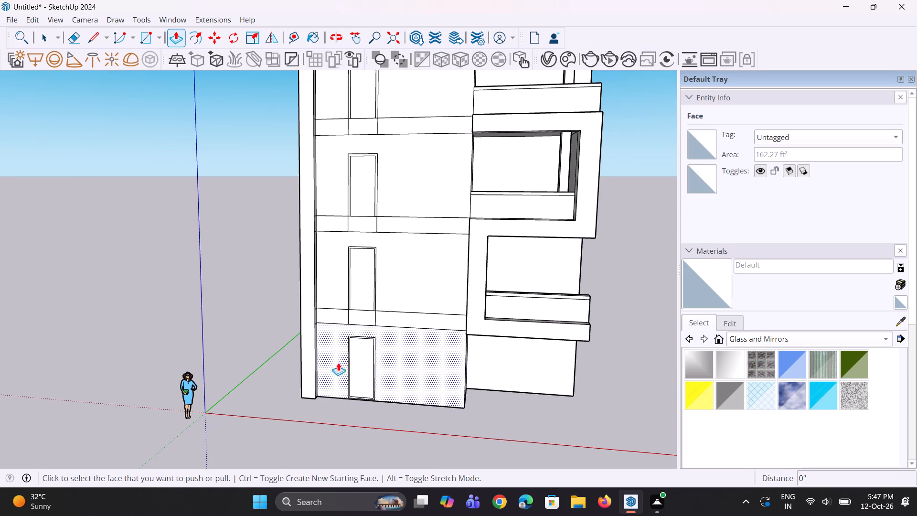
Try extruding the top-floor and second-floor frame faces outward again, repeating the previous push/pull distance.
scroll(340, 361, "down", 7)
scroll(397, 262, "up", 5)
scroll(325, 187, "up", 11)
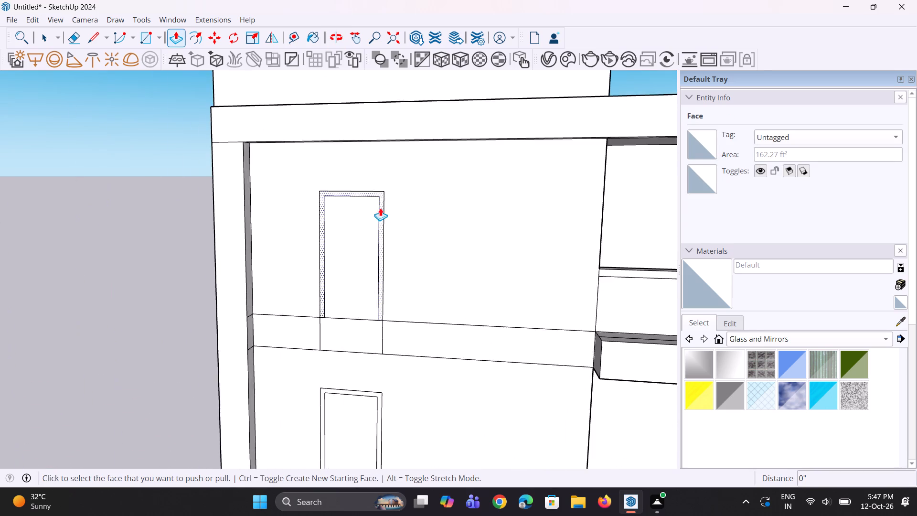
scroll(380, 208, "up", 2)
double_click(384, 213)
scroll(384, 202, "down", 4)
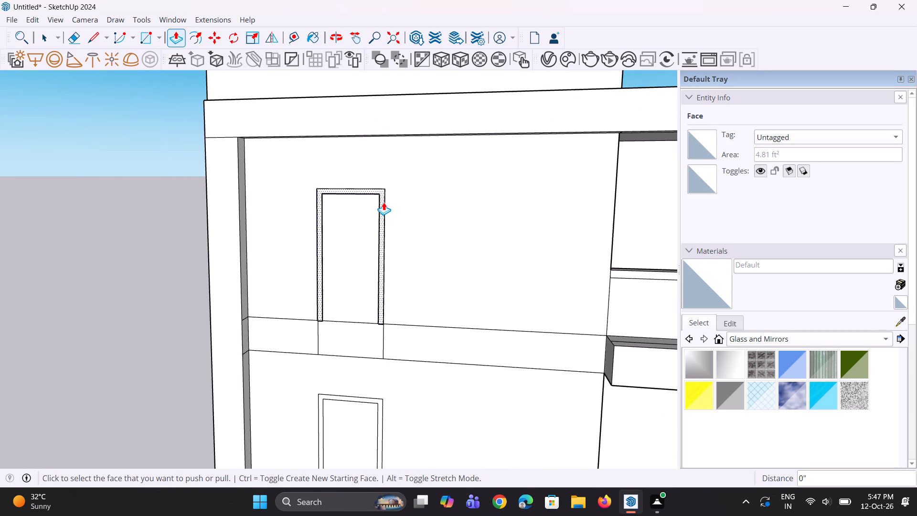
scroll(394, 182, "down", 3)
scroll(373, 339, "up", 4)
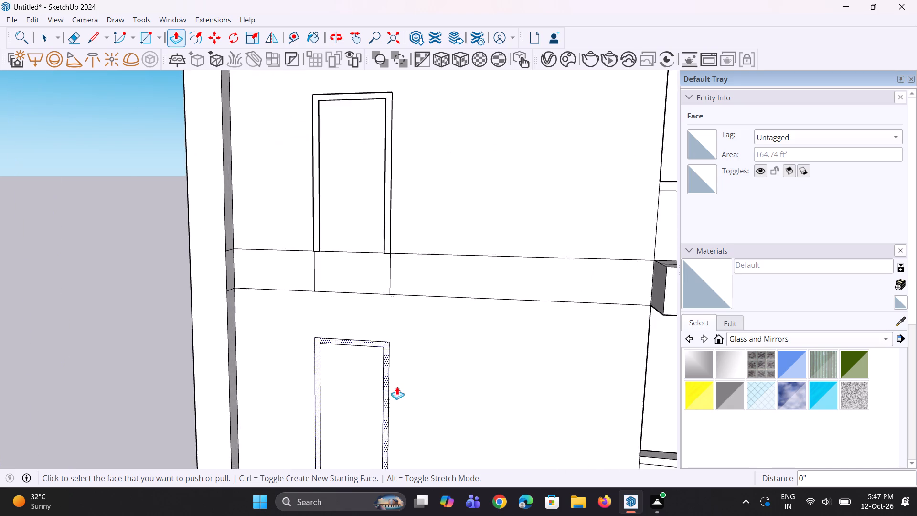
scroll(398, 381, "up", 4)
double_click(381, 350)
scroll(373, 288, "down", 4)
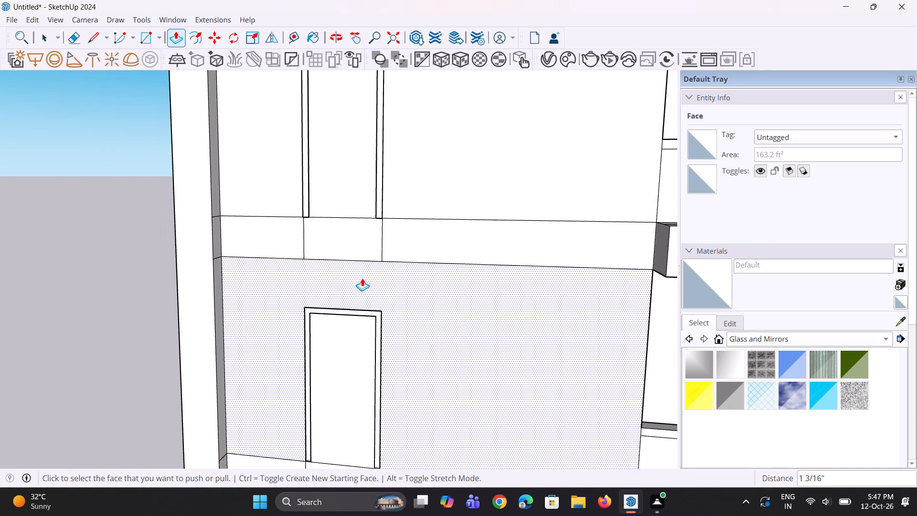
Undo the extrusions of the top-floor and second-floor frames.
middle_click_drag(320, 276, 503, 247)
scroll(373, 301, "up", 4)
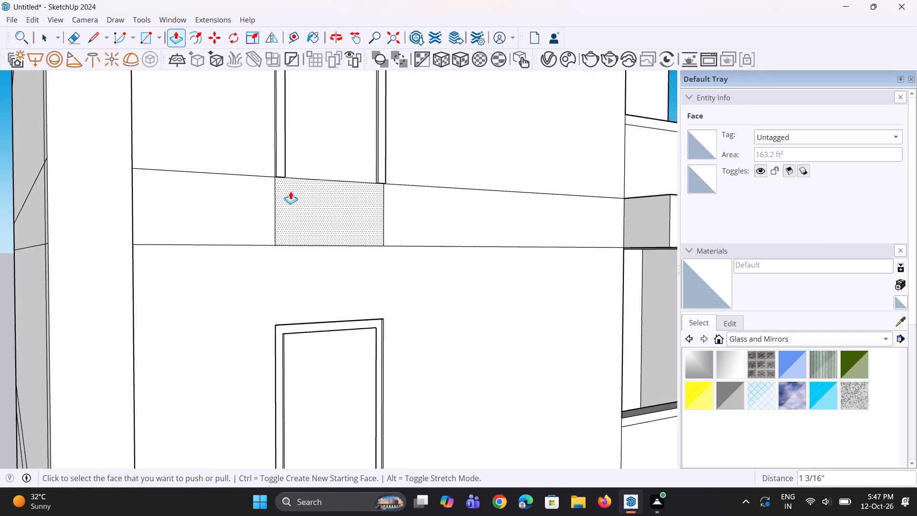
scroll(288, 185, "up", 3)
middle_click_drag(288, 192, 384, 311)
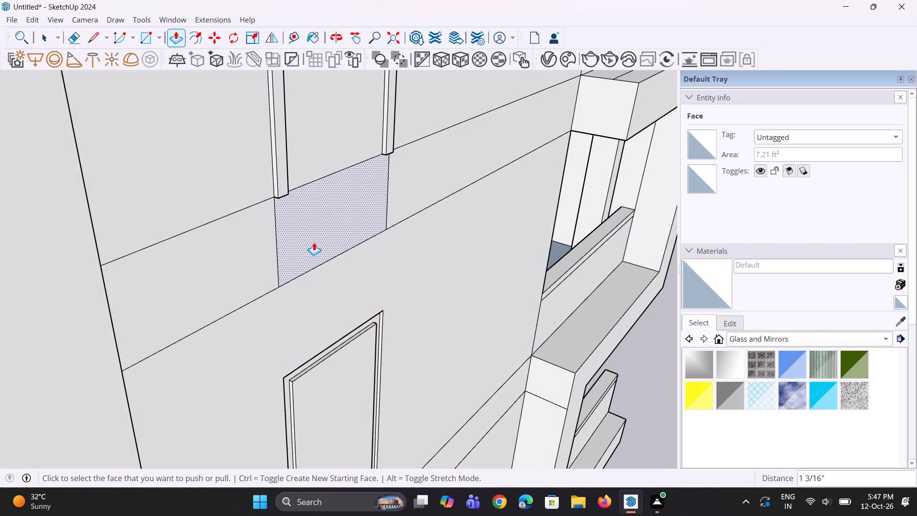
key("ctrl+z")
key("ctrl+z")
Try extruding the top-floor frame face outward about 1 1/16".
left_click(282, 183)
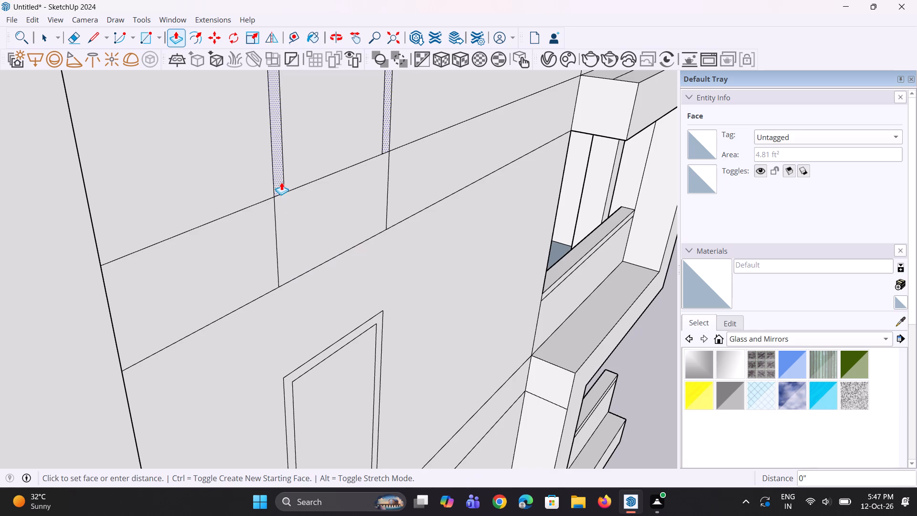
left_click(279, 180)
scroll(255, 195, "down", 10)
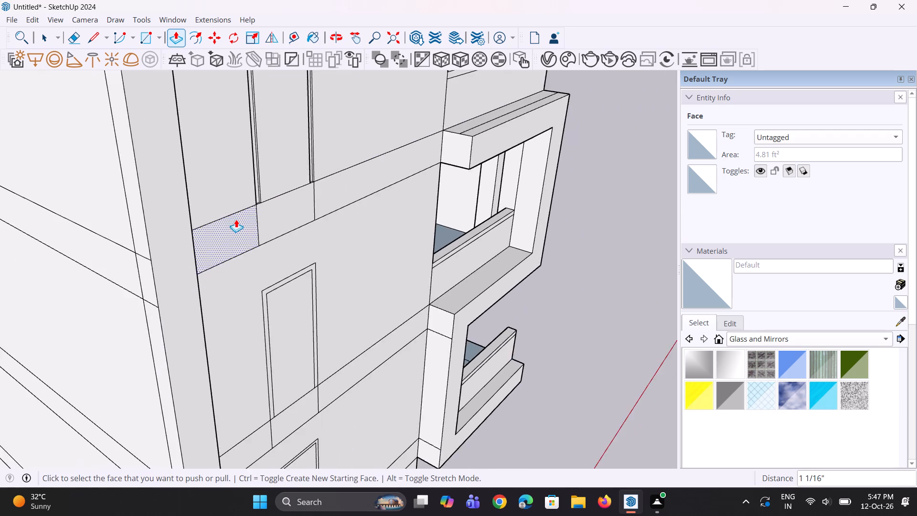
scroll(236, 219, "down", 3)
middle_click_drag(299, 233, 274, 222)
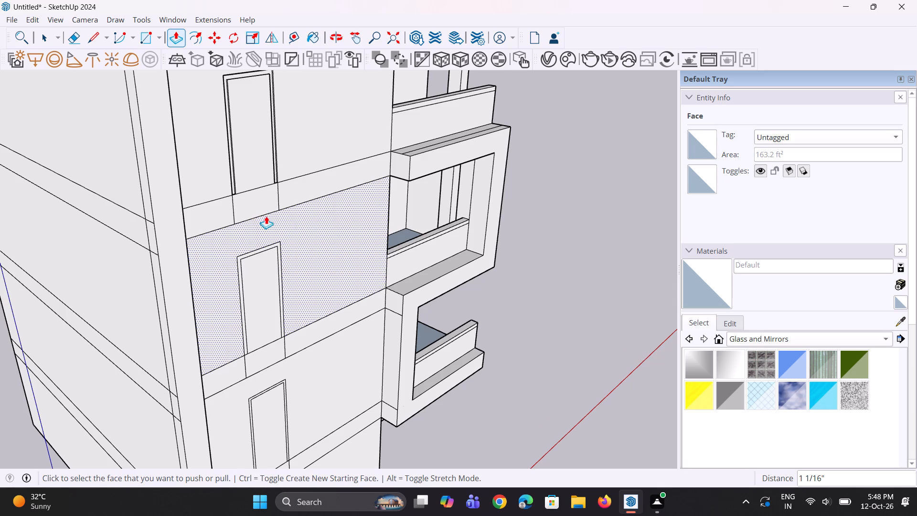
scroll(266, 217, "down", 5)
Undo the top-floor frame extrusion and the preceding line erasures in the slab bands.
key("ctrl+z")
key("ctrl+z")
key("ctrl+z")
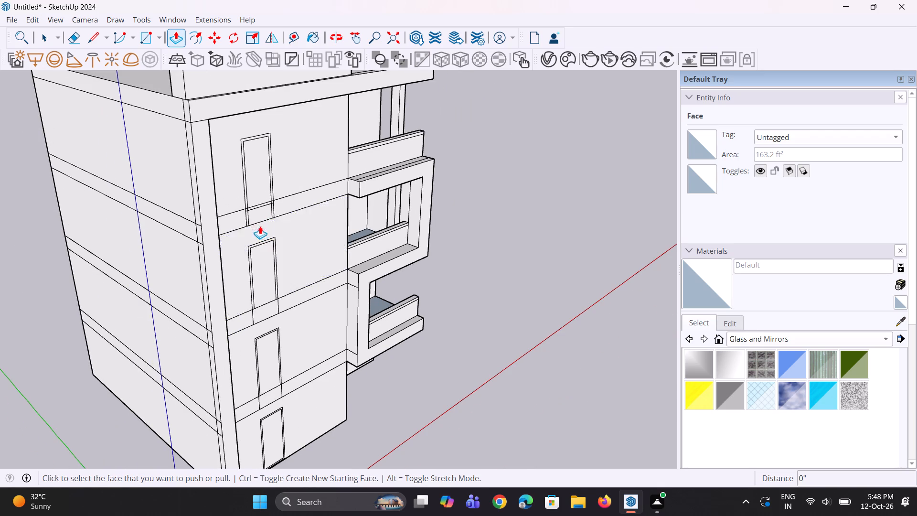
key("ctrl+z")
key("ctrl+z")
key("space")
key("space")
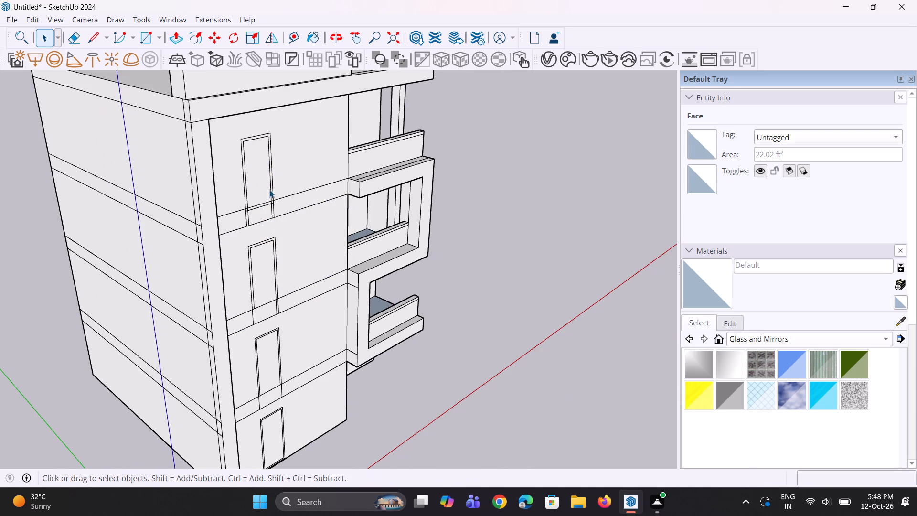
Erase the top-floor frame's bottom edge and inner side lines within the slab band, keeping the outer side lines.
scroll(241, 161, "up", 7)
scroll(256, 259, "up", 2)
key("e")
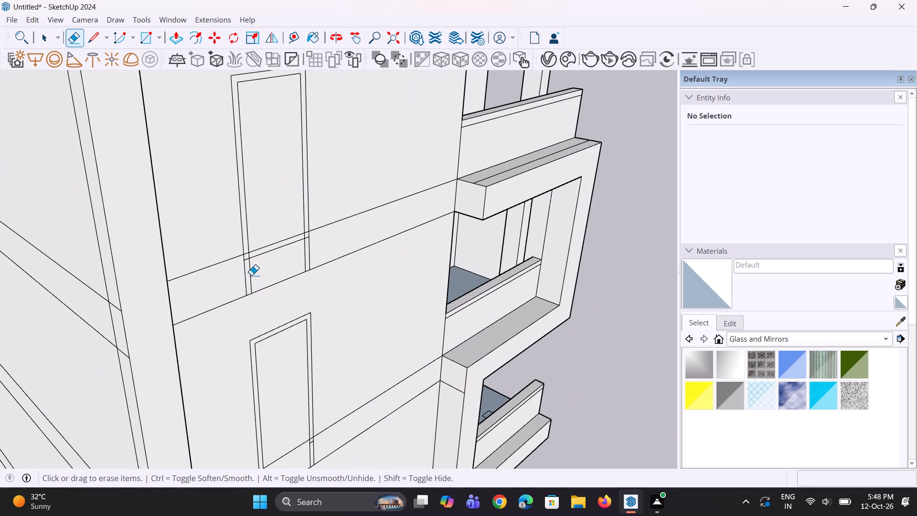
left_click(250, 259)
scroll(320, 237, "up", 6)
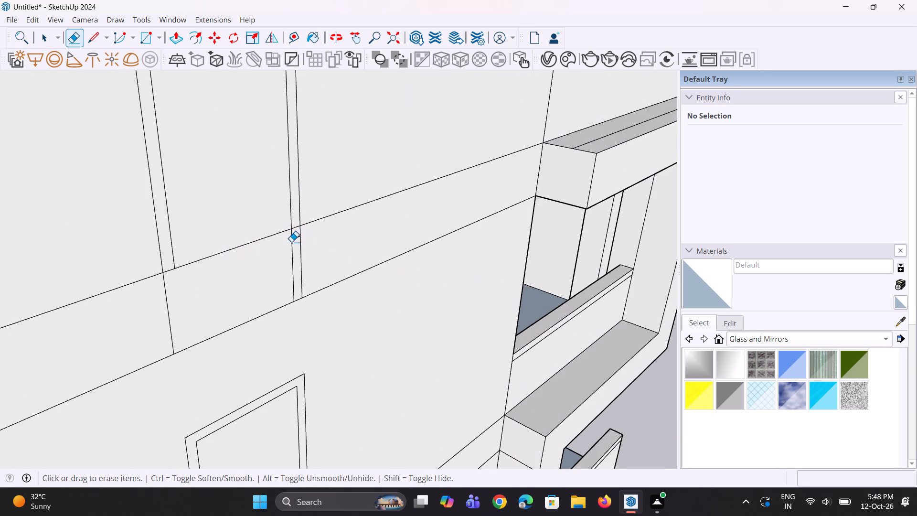
left_click(293, 239)
key("space")
key("space")
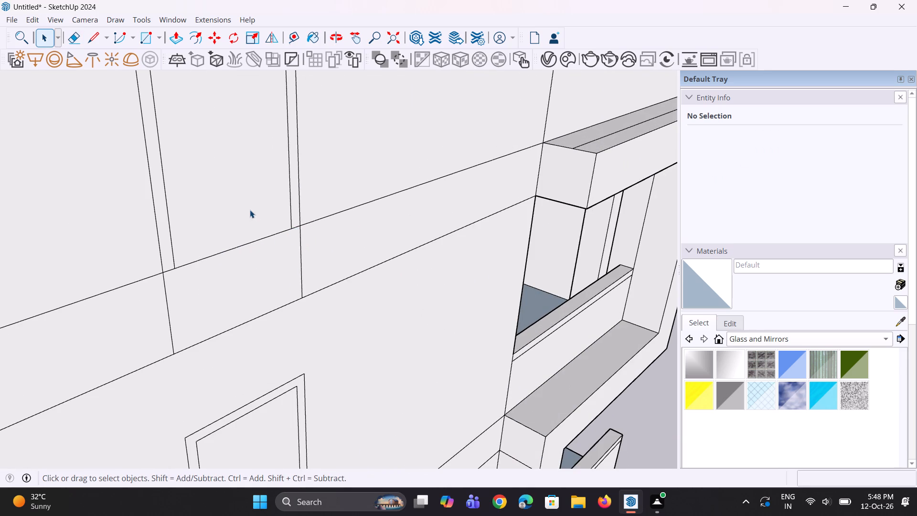
Push the panel inside the top-floor frame inward about 3 1/8".
left_click(245, 206)
key("p")
left_click(245, 206)
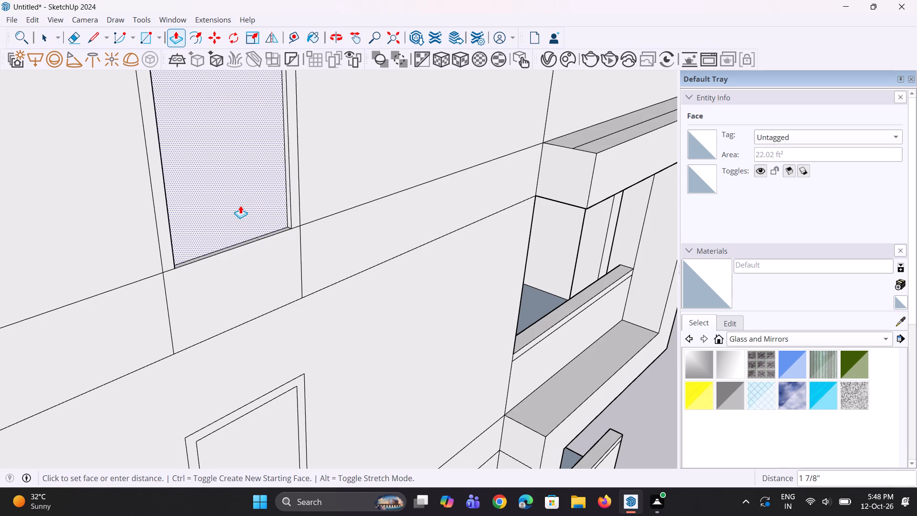
left_click(237, 204)
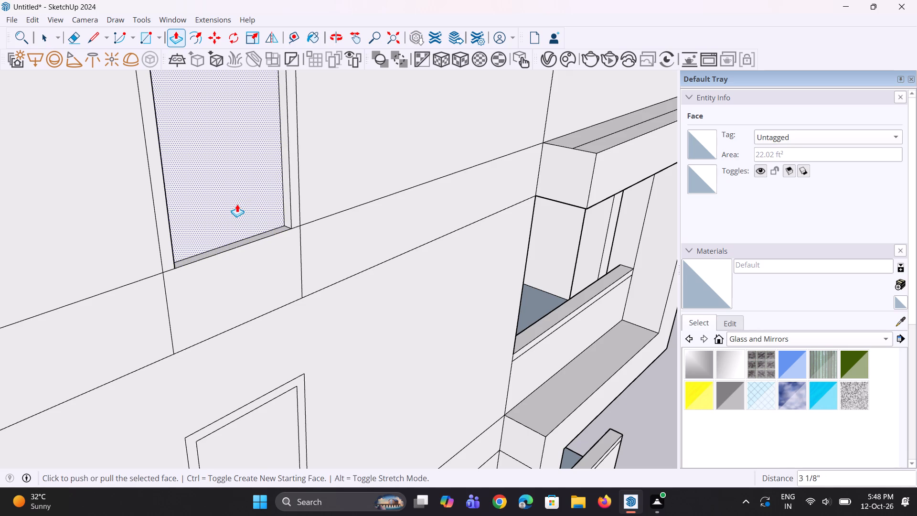
scroll(255, 205, "down", 16)
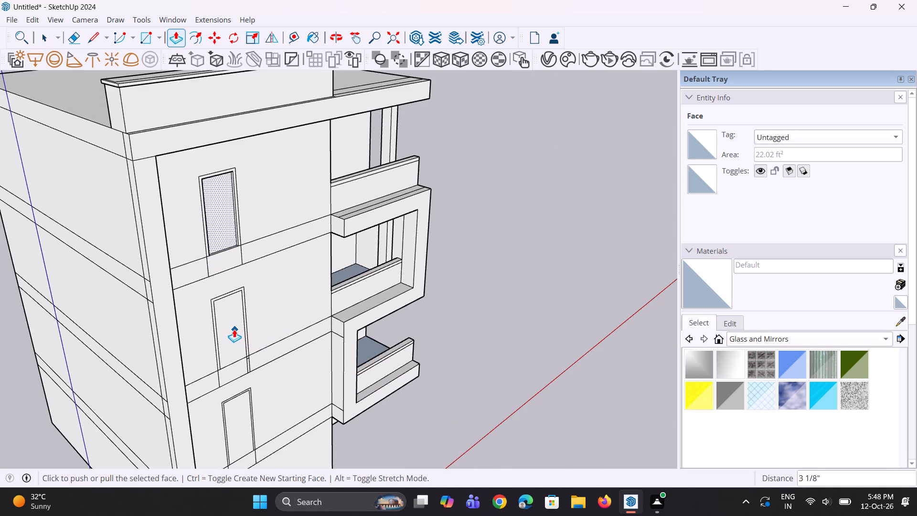
Recess the panels inside the second-floor, first-floor and ground-floor frames by the same distance as the top-floor panel.
key("space")
left_click(232, 337)
key("p")
double_click(232, 337)
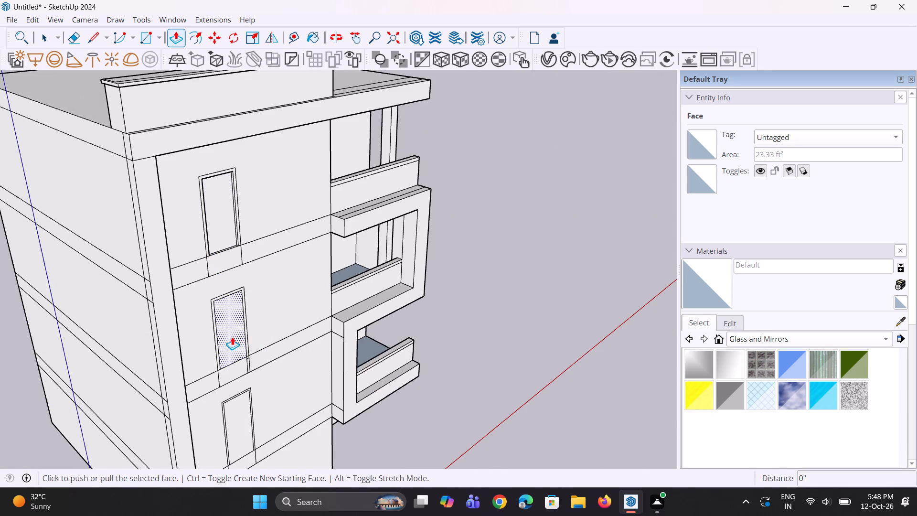
scroll(210, 303, "down", 5)
scroll(256, 426, "up", 9)
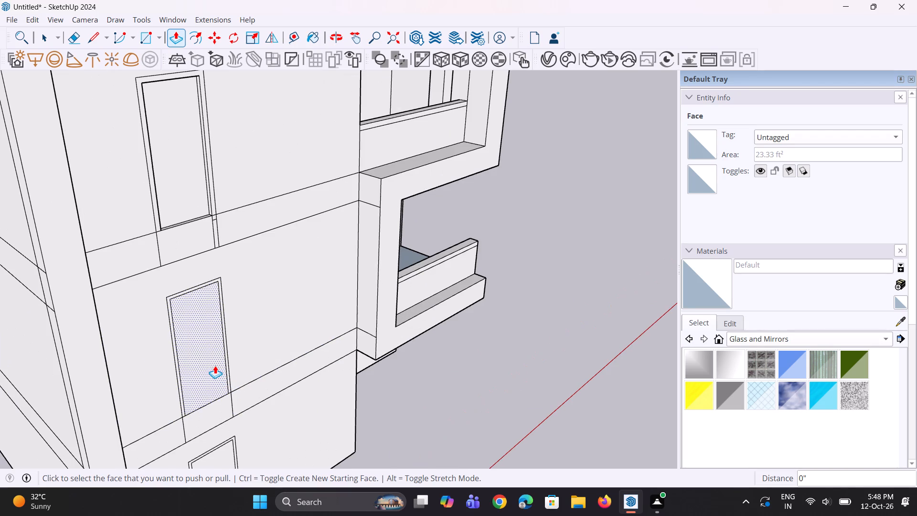
double_click(215, 365)
scroll(191, 318, "down", 9)
scroll(196, 392, "up", 7)
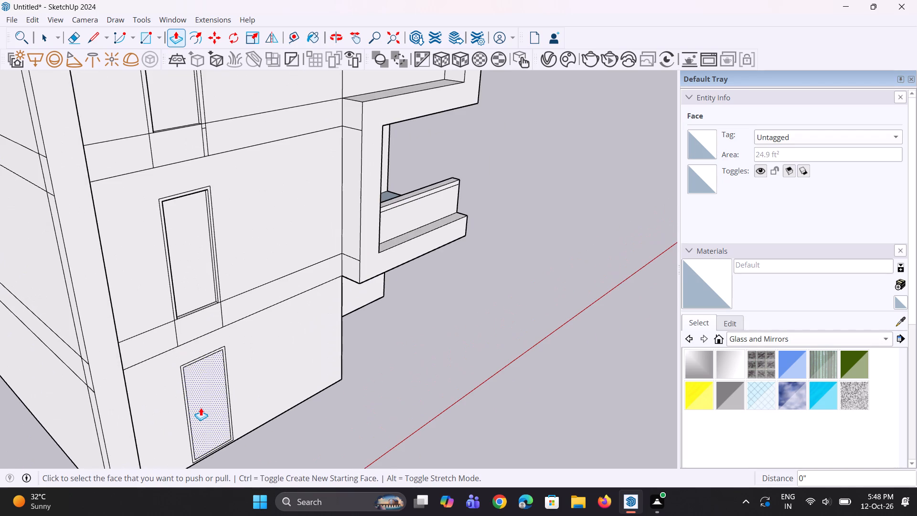
double_click(201, 408)
scroll(201, 430, "down", 6)
middle_click_drag(204, 419, 145, 406)
scroll(145, 406, "up", 1)
scroll(149, 402, "down", 6)
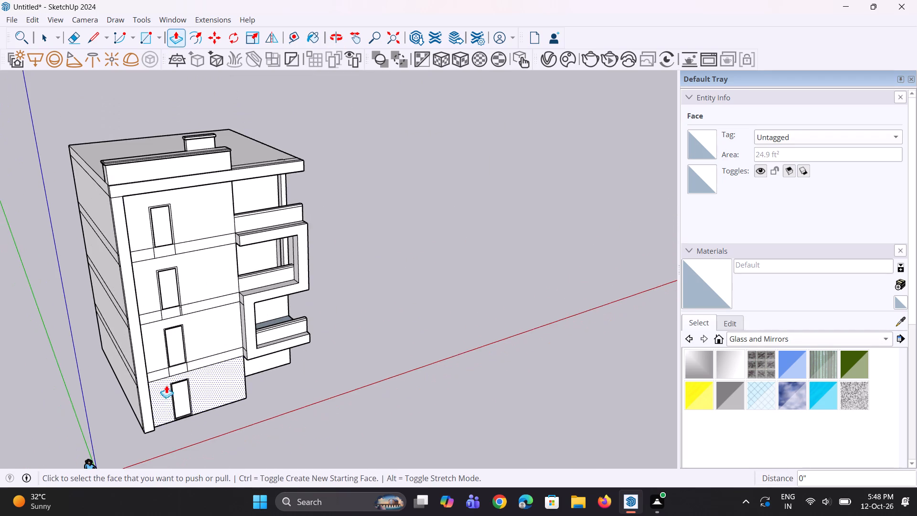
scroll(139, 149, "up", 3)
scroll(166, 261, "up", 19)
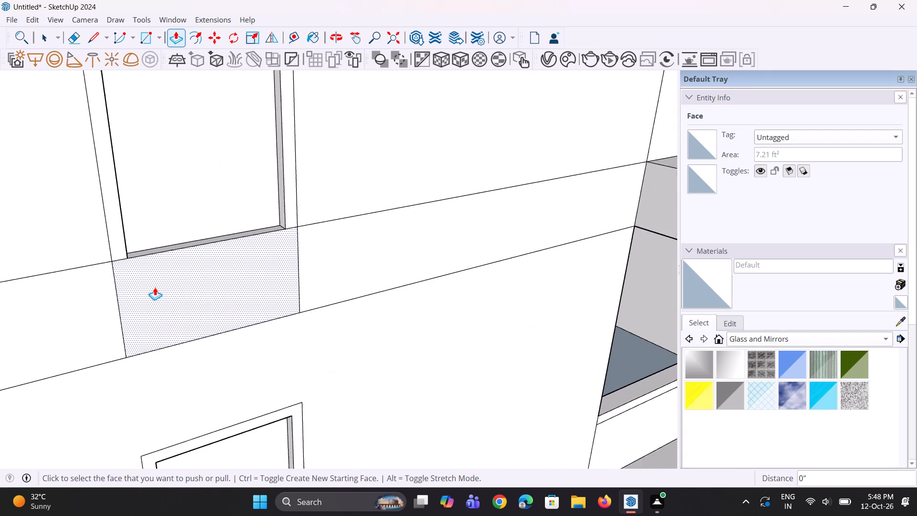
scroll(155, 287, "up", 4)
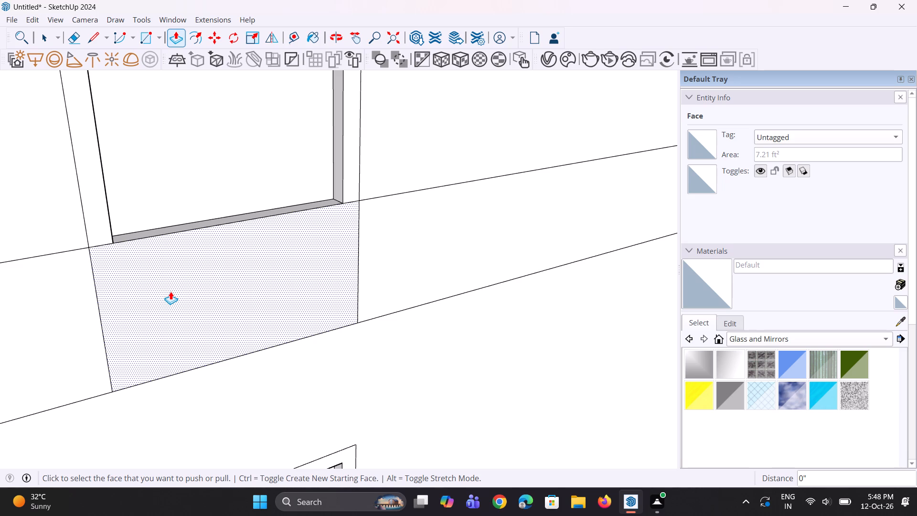
Examine the recessed front-wall openings and slab bands across all floors of the building.
scroll(171, 328, "down", 17)
middle_click_drag(176, 363, 90, 352)
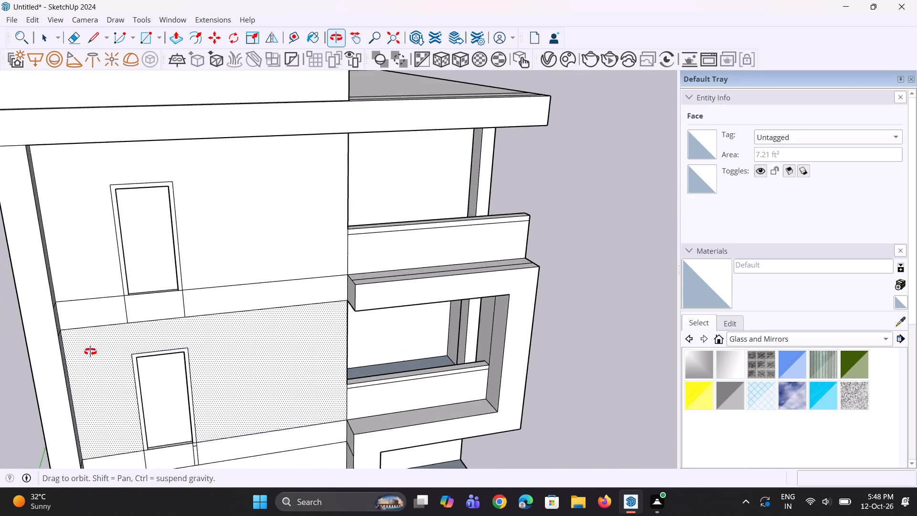
middle_click_drag(90, 352, 88, 352)
scroll(164, 267, "down", 8)
middle_click_drag(166, 272, 166, 267)
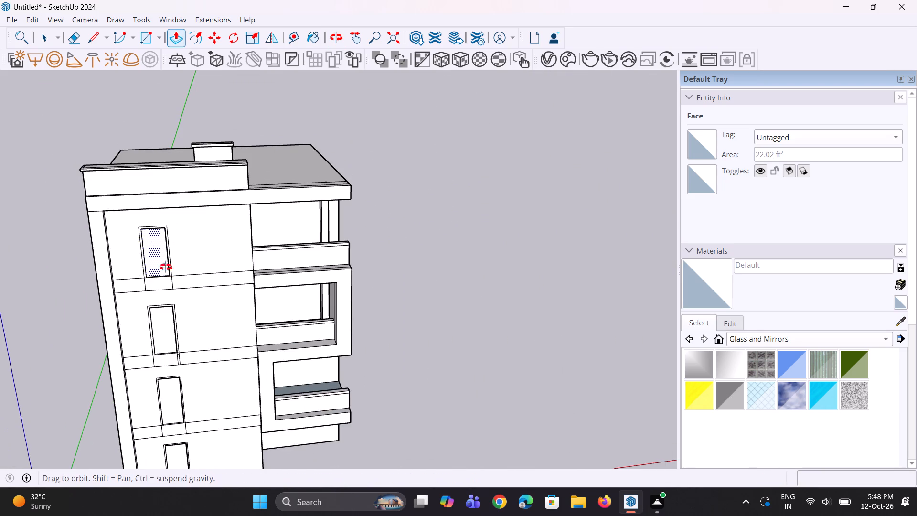
middle_click_drag(166, 267, 150, 246)
scroll(148, 243, "down", 4)
middle_click(138, 294)
scroll(174, 336, "up", 6)
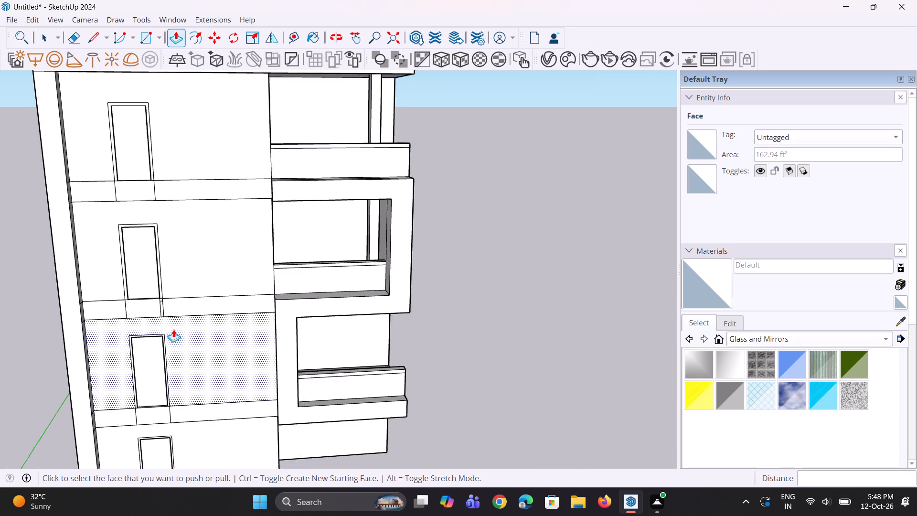
scroll(173, 329, "up", 2)
scroll(176, 322, "down", 3)
middle_click_drag(177, 321, 162, 293)
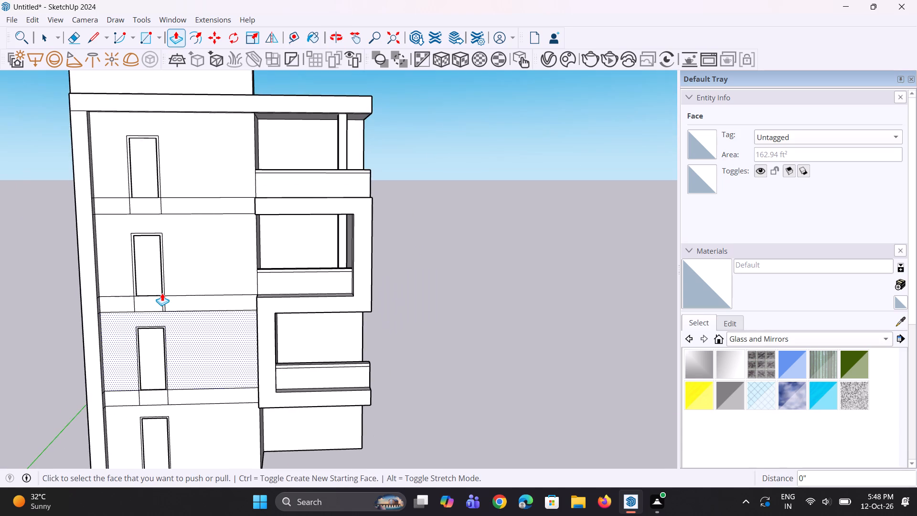
scroll(167, 293, "down", 8)
key("space")
key("space")
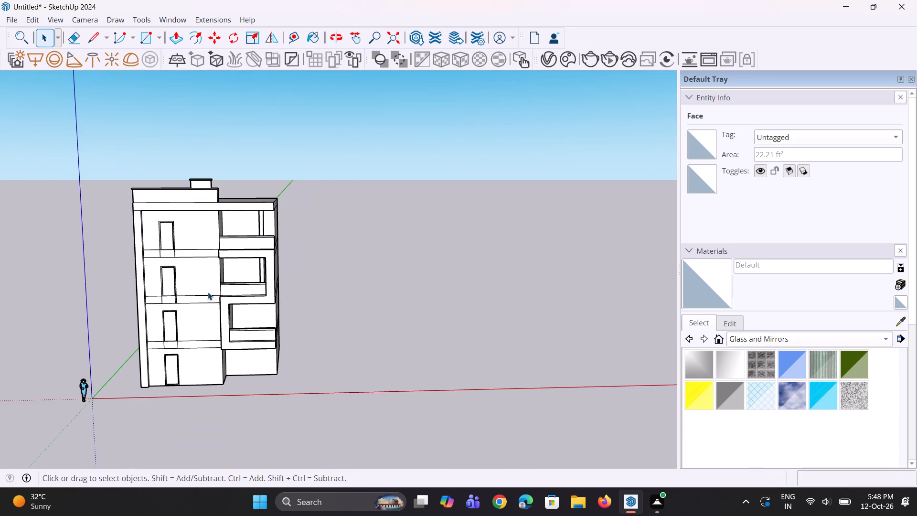
Erase the upper and lower lines of the three slab bands on the front wall between the openings and the balconies.
scroll(158, 250, "up", 6)
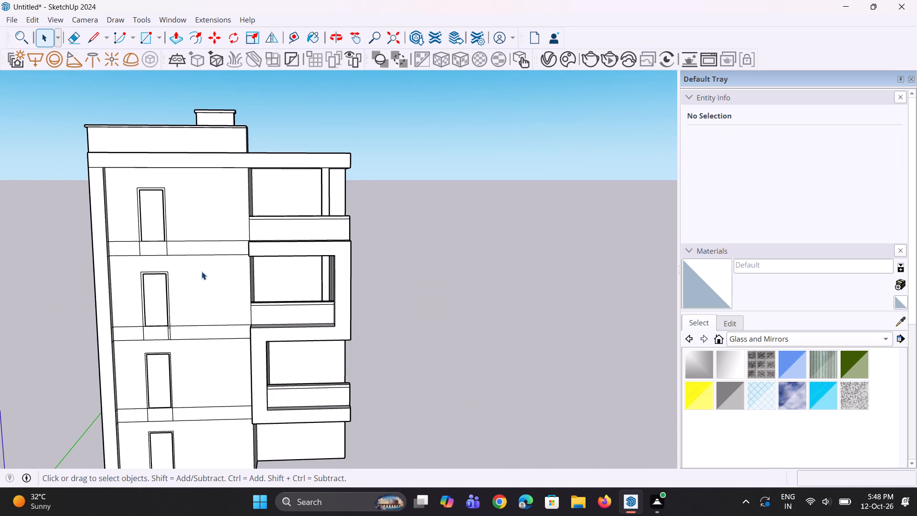
scroll(209, 264, "down", 2)
scroll(217, 253, "up", 1)
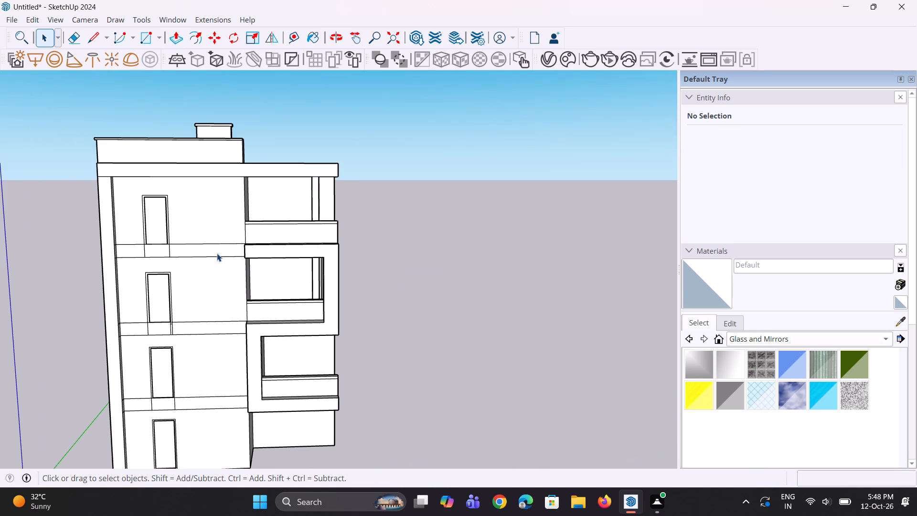
key("e")
left_click_drag(222, 246, 222, 349)
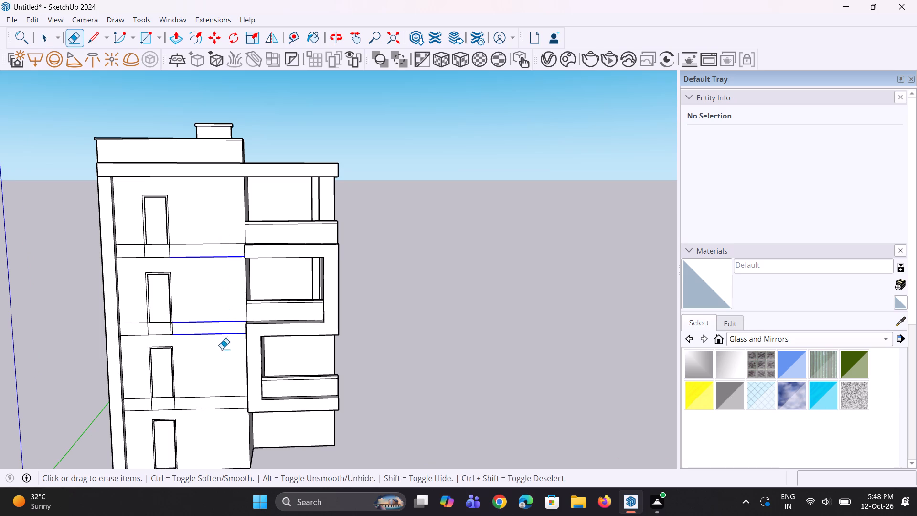
left_click_drag(222, 349, 224, 421)
left_click_drag(208, 229, 213, 269)
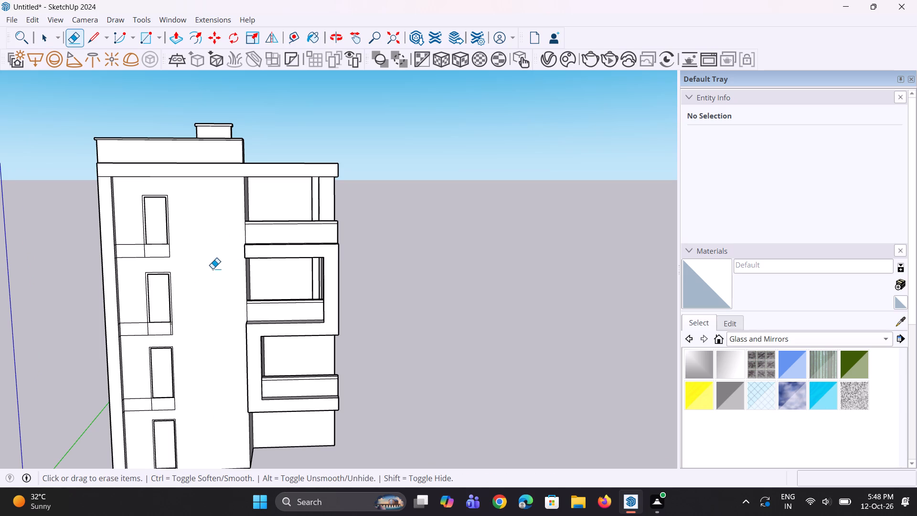
Erase the leftover inner side line within the slab band below the second-floor opening.
scroll(181, 333, "up", 15)
left_click(168, 306)
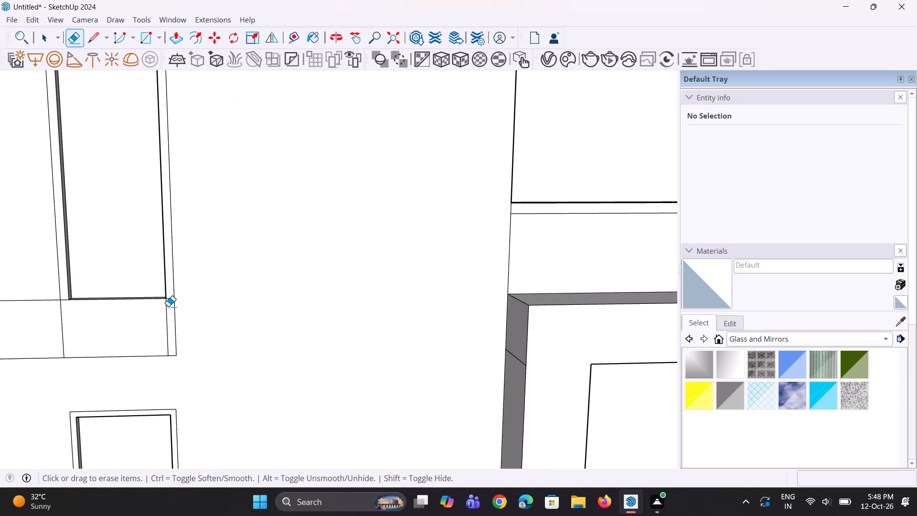
left_click(168, 308)
left_click(166, 311)
scroll(166, 311, "down", 8)
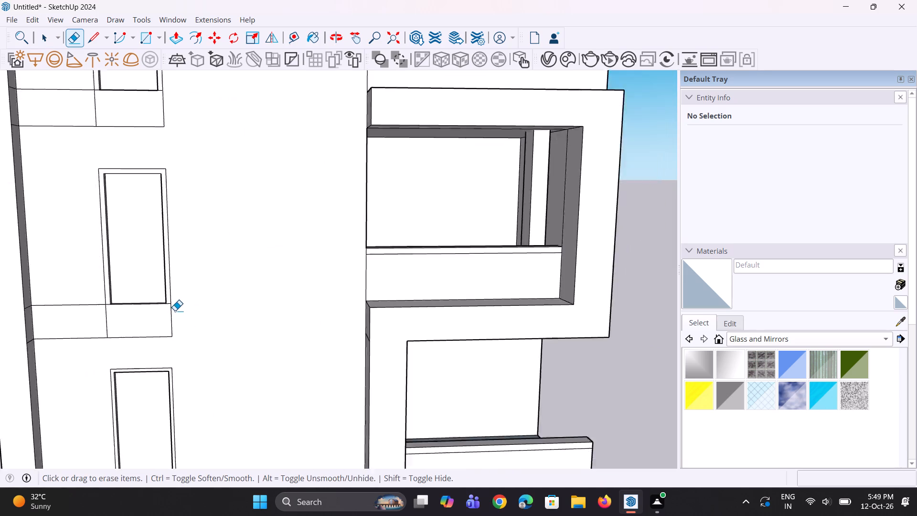
scroll(175, 311, "down", 7)
middle_click_drag(192, 312, 198, 311)
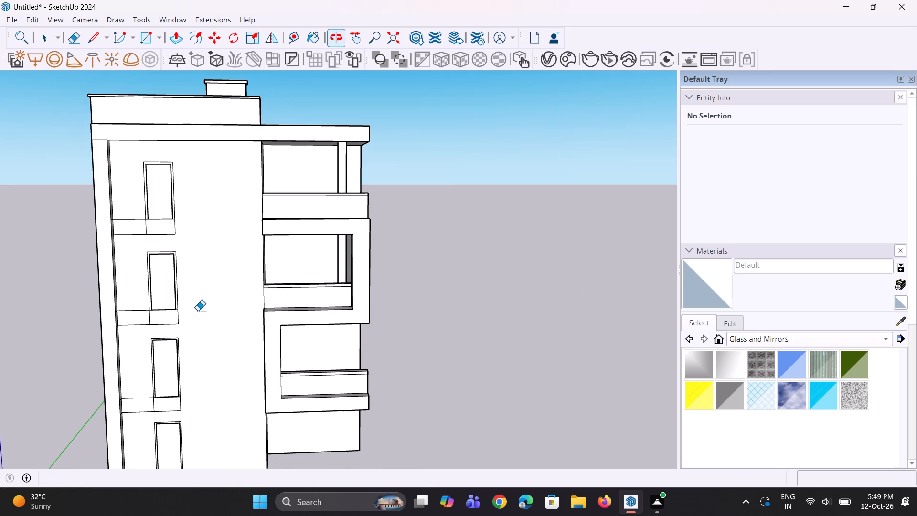
key("space")
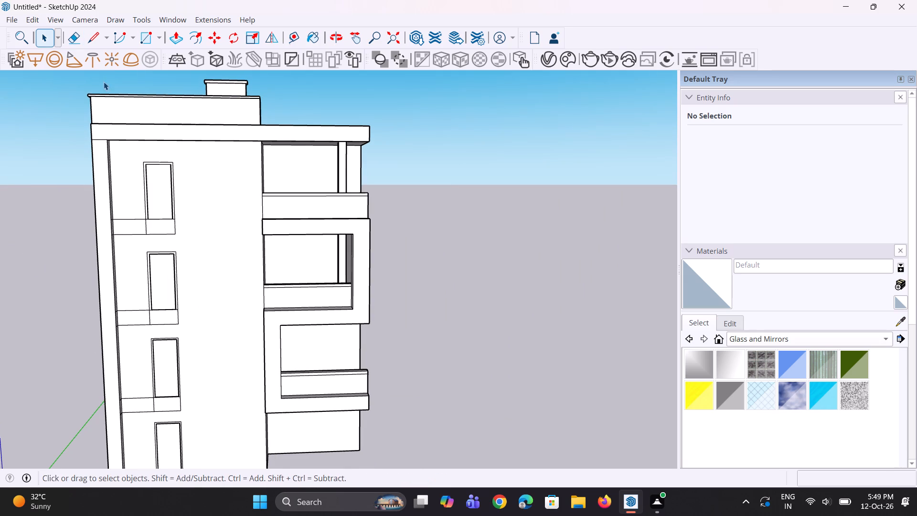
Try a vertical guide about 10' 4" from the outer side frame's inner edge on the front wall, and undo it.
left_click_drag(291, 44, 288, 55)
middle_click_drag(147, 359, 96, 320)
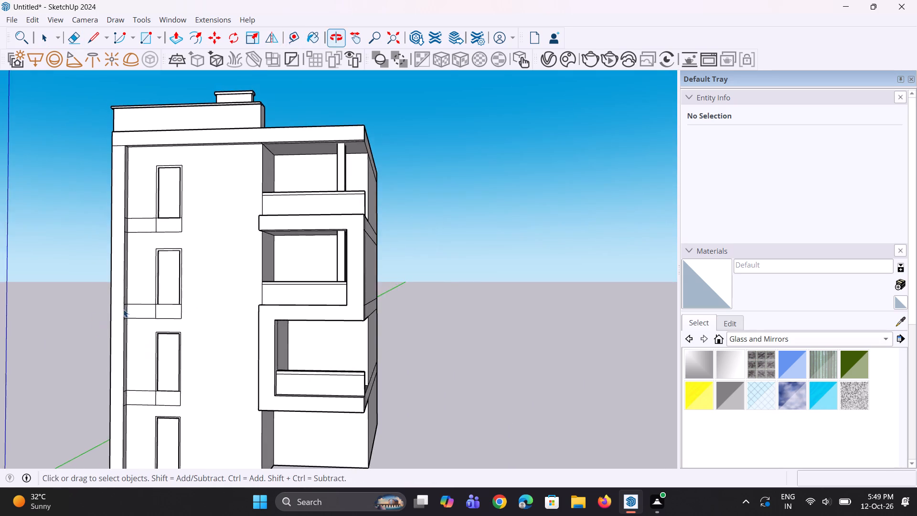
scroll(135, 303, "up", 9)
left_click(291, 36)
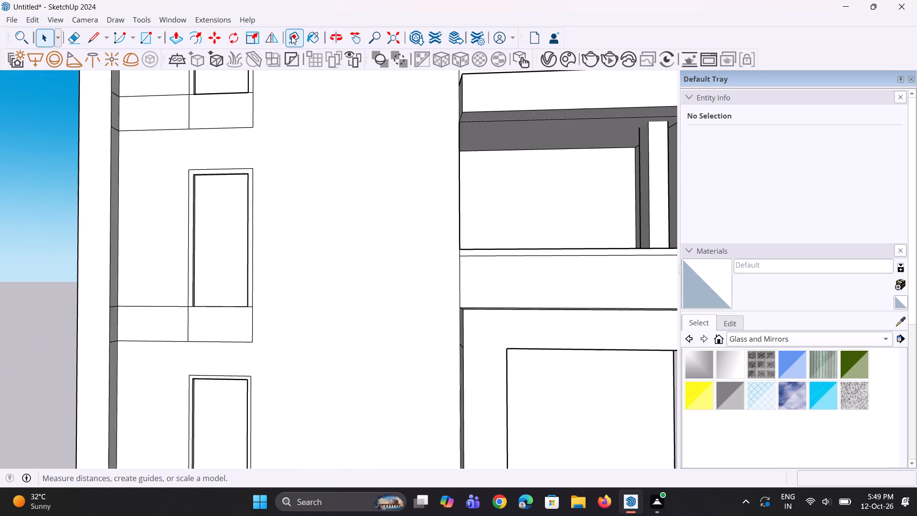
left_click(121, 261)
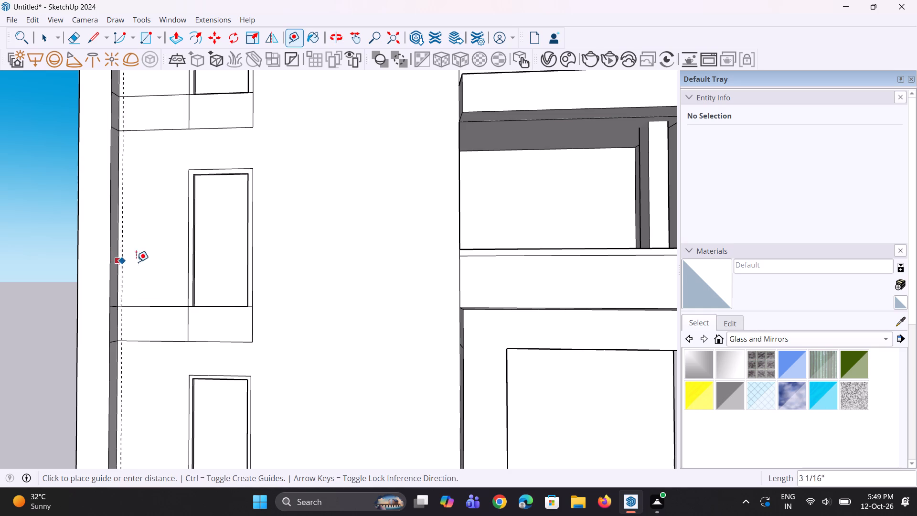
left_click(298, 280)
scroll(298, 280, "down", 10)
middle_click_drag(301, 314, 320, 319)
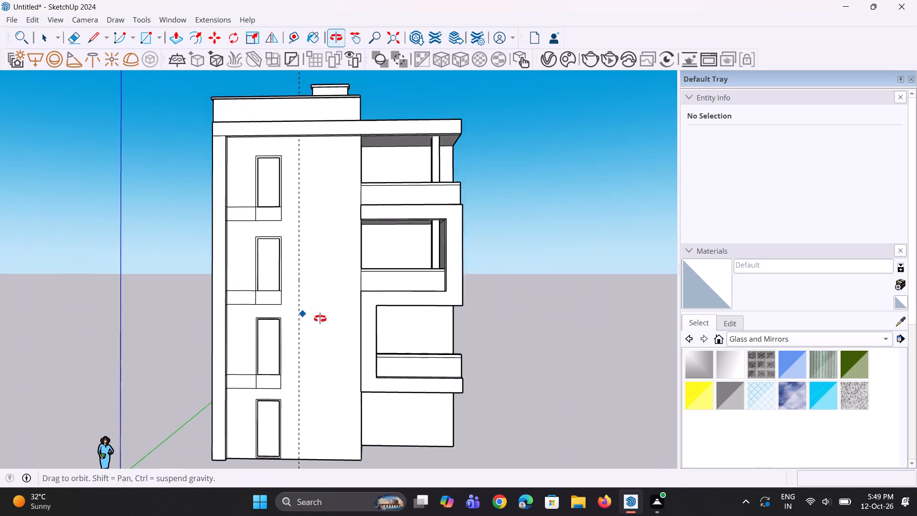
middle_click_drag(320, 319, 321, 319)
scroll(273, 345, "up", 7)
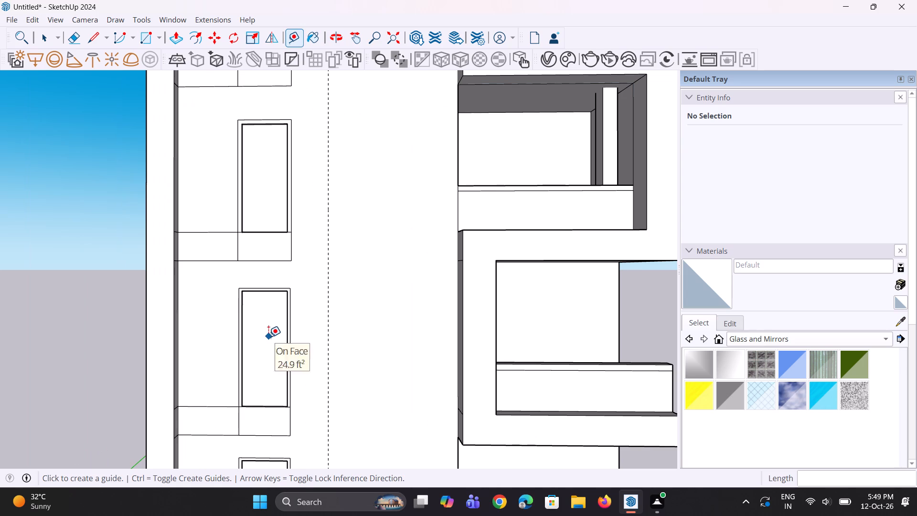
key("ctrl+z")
Place a vertical guide on the front wall between the openings and the balconies, offset from the outer side frame's inner edge.
left_click(291, 33)
middle_click_drag(203, 361, 178, 351)
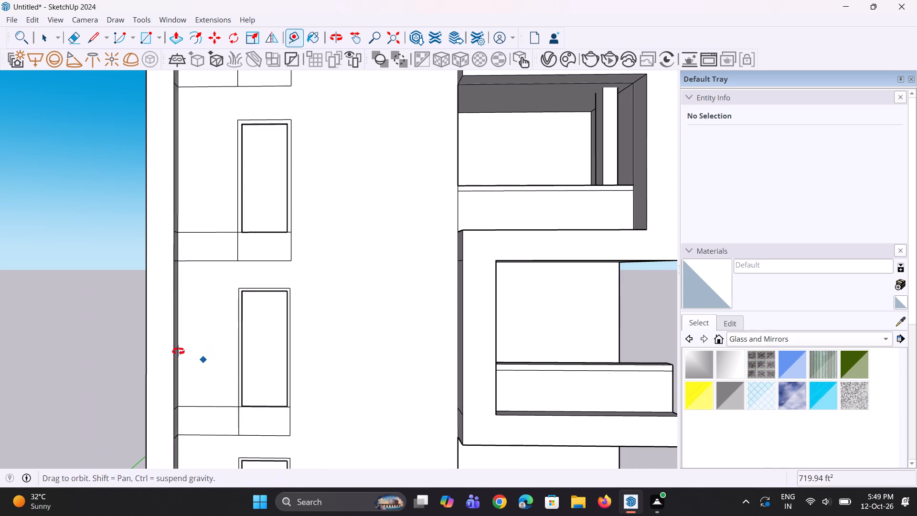
middle_click_drag(178, 351, 139, 342)
scroll(198, 333, "up", 2)
left_click(170, 308)
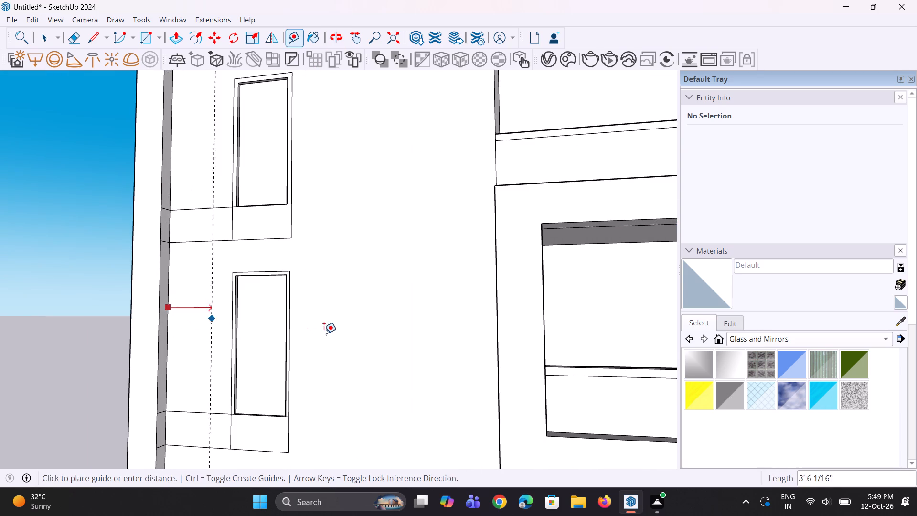
left_click(349, 342)
scroll(260, 367, "down", 5)
middle_click_drag(276, 369, 303, 384)
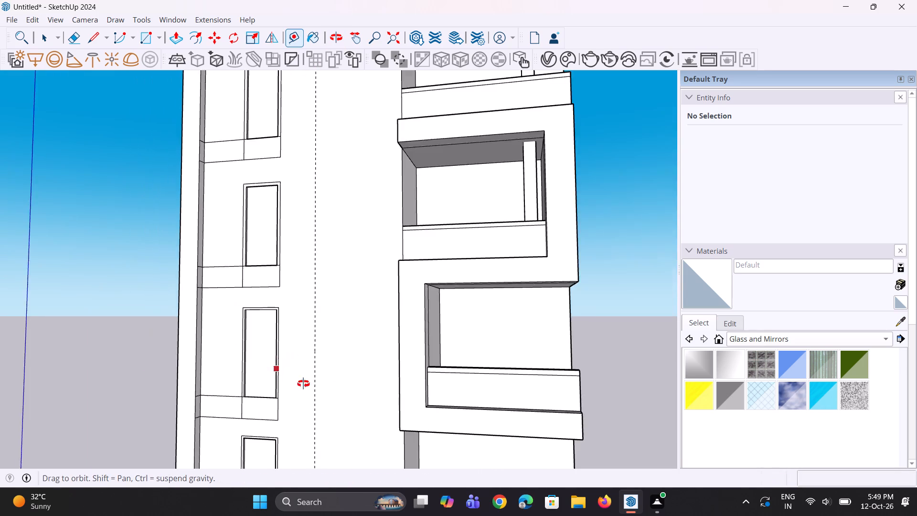
middle_click_drag(303, 384, 357, 393)
scroll(301, 397, "down", 6)
middle_click_drag(293, 405, 310, 420)
scroll(310, 420, "down", 1)
scroll(310, 344, "up", 3)
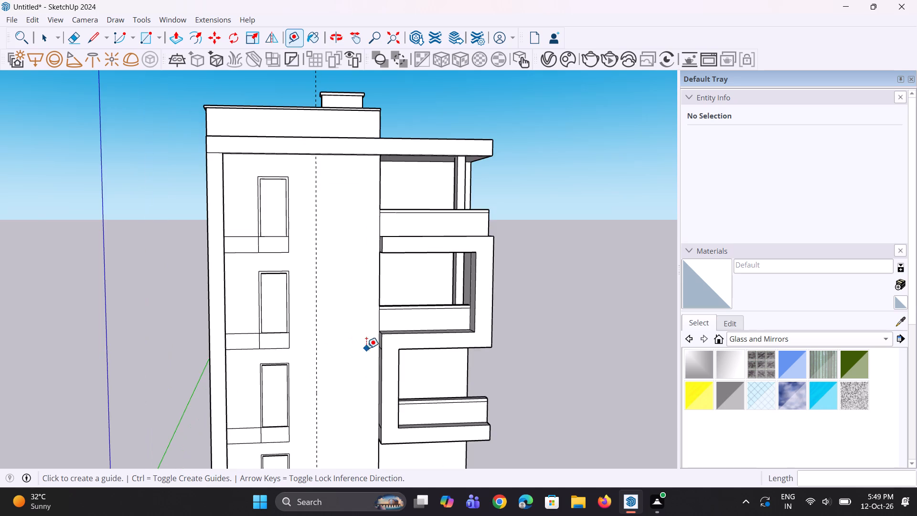
key("space")
key("space")
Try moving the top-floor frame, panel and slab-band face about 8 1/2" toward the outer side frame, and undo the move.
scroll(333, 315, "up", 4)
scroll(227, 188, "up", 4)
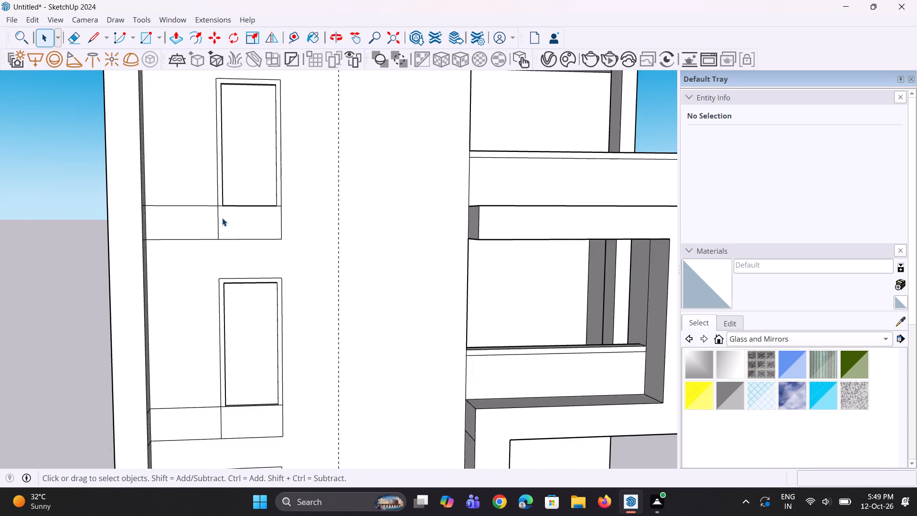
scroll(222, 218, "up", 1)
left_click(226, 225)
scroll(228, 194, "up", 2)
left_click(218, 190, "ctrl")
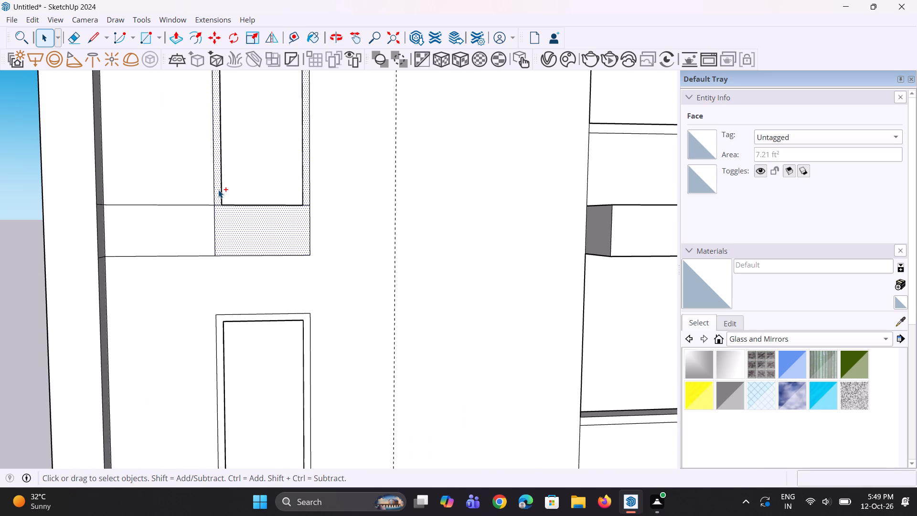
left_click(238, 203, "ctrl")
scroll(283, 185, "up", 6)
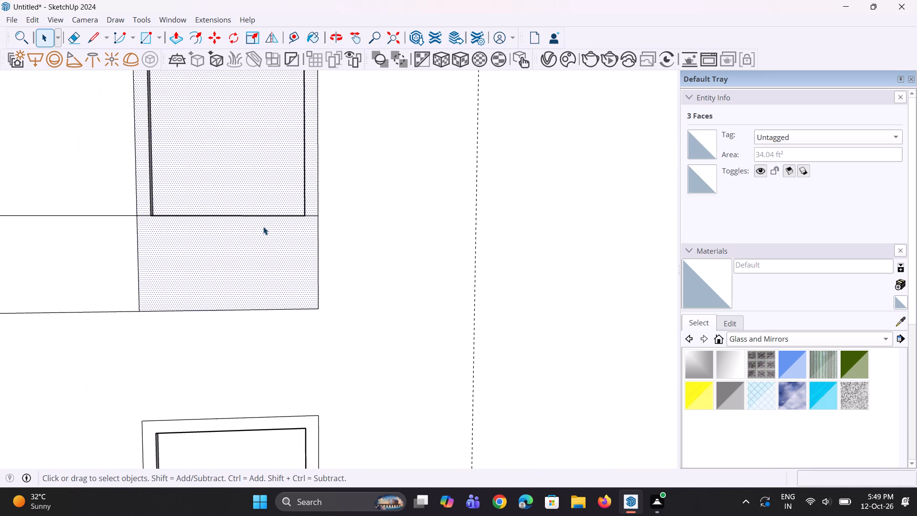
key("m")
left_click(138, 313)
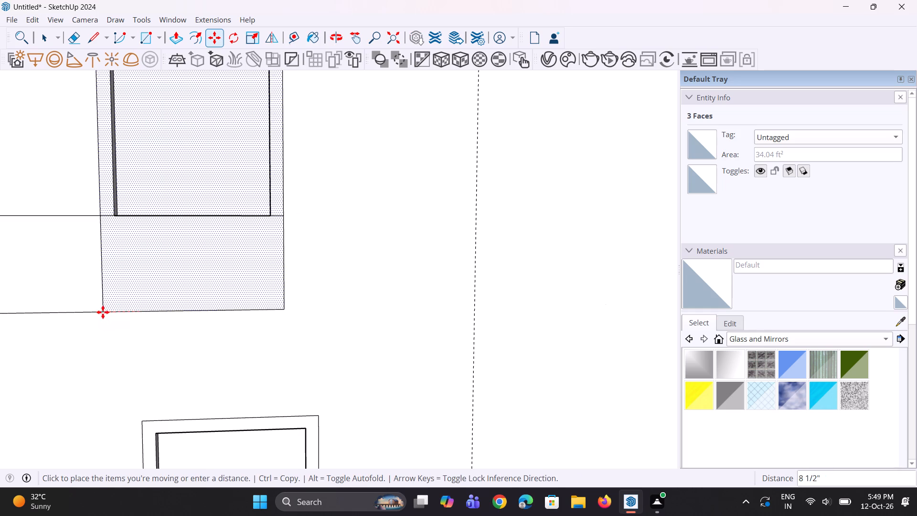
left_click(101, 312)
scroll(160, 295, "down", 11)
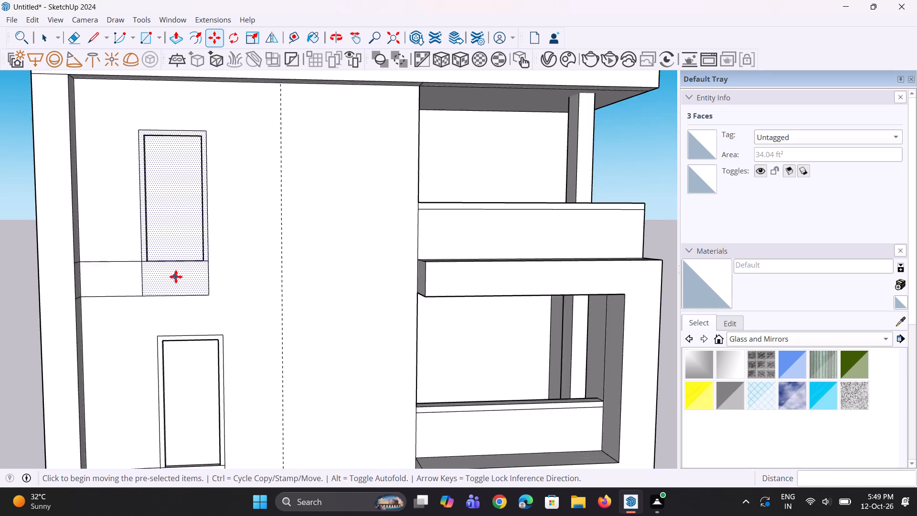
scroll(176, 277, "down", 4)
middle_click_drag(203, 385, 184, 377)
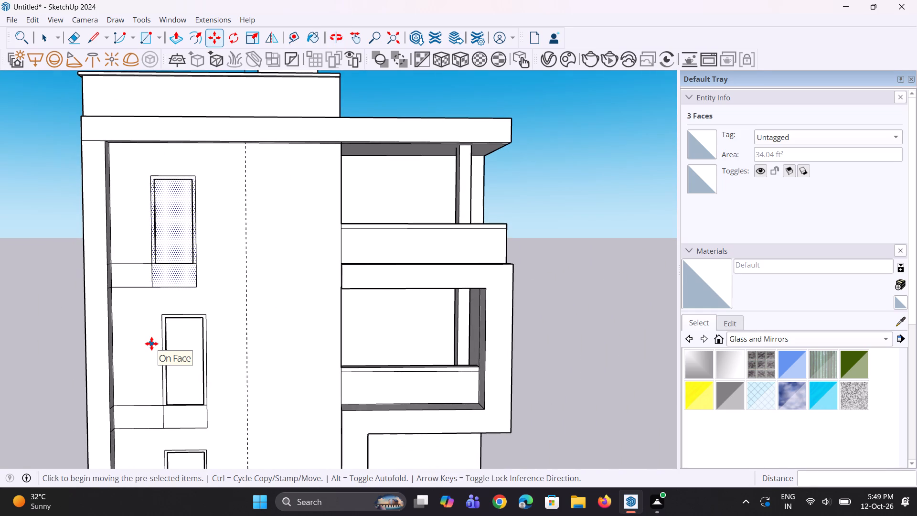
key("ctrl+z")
Move the selected top-floor frame, panel and slab-band face about 2 9/16" toward the outer side frame.
scroll(174, 308, "up", 4)
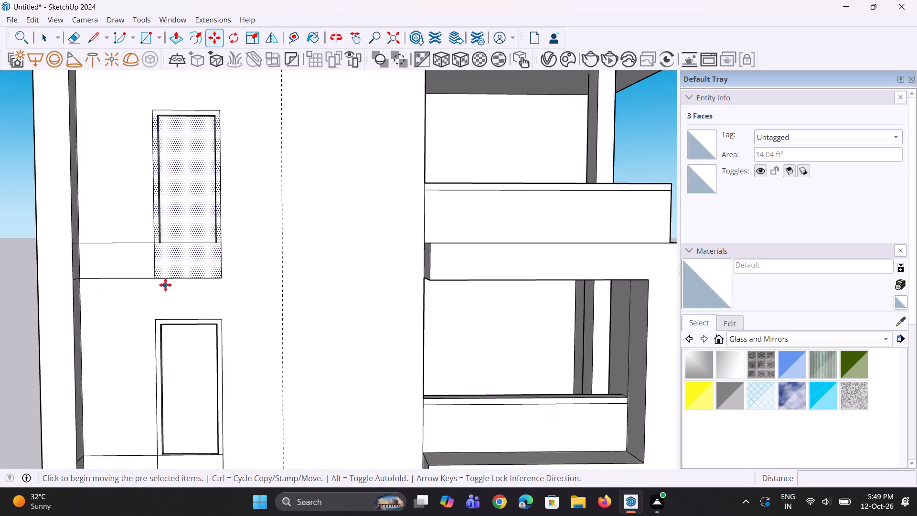
left_click(159, 280)
left_click(151, 281)
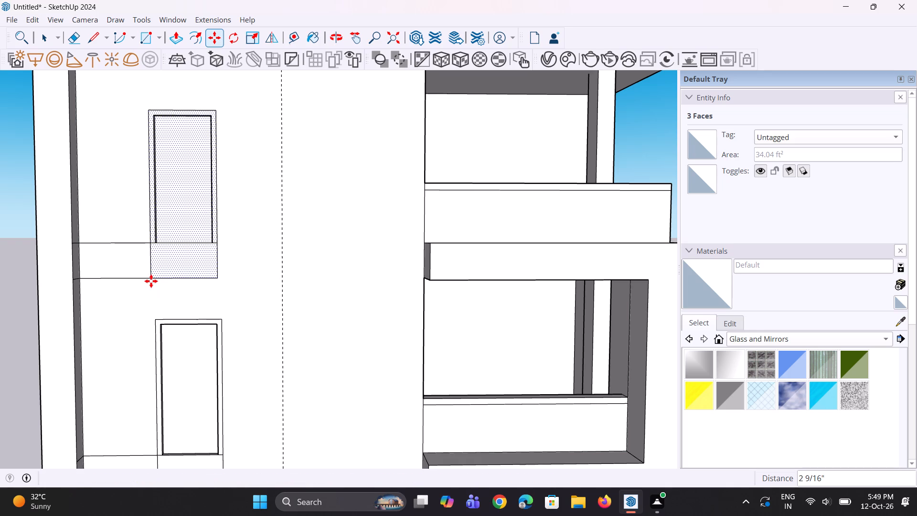
scroll(155, 281, "down", 10)
scroll(180, 355, "up", 3)
key("space")
Move the second-floor frame, panel and slab-band face below it about 3 1/2" toward the outer side frame.
scroll(165, 365, "up", 4)
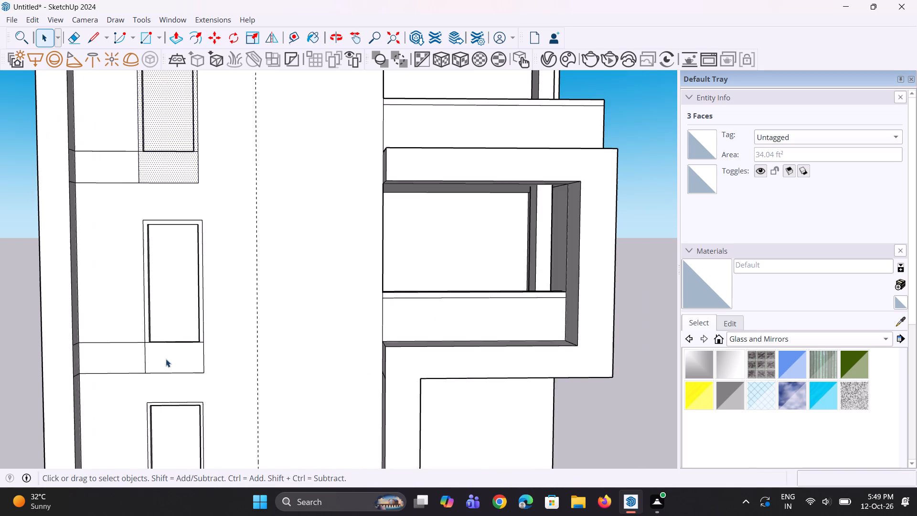
left_click(166, 359)
scroll(158, 315, "up", 4)
left_click(158, 313)
left_click(158, 370, "ctrl")
scroll(142, 346, "up", 3, "ctrl")
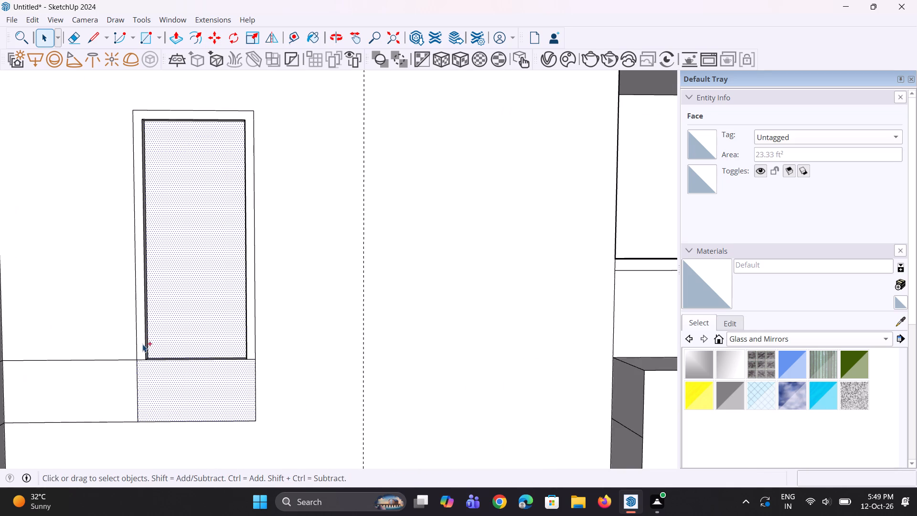
left_click(142, 344, "ctrl")
scroll(160, 324, "down", 9)
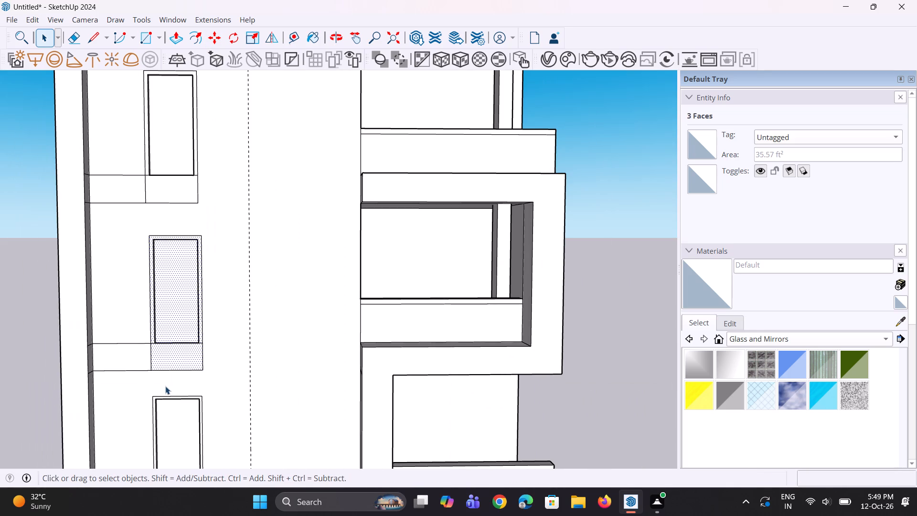
key("m")
left_click(151, 371)
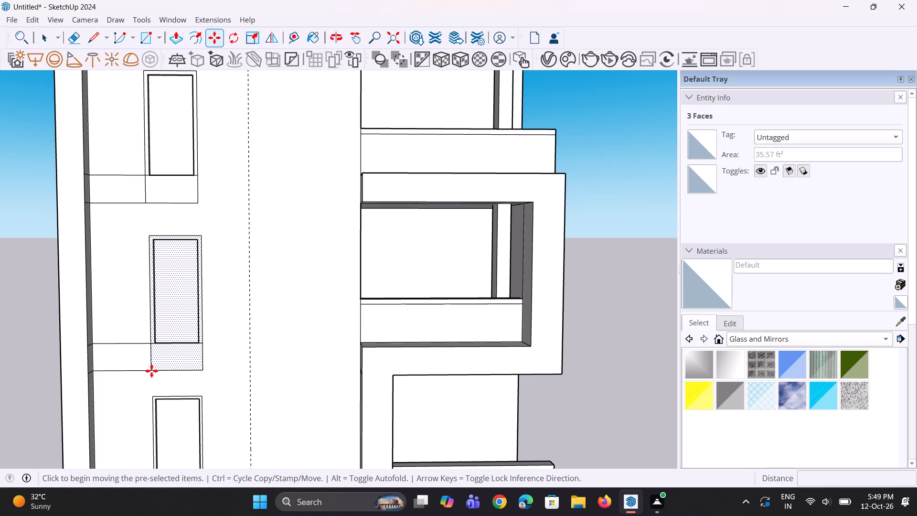
left_click(148, 370)
scroll(148, 357, "down", 2)
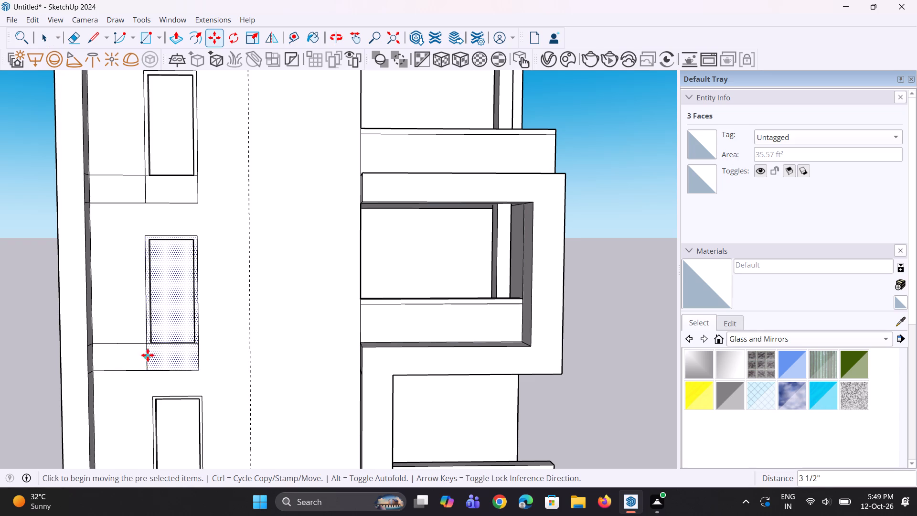
Move the first-floor frame, recessed panel and slab-band face about 3 11/16" toward the outer side frame.
scroll(148, 355, "down", 12)
scroll(159, 424, "up", 5)
scroll(165, 382, "up", 9)
key("space")
left_click(146, 373)
scroll(146, 301, "up", 3)
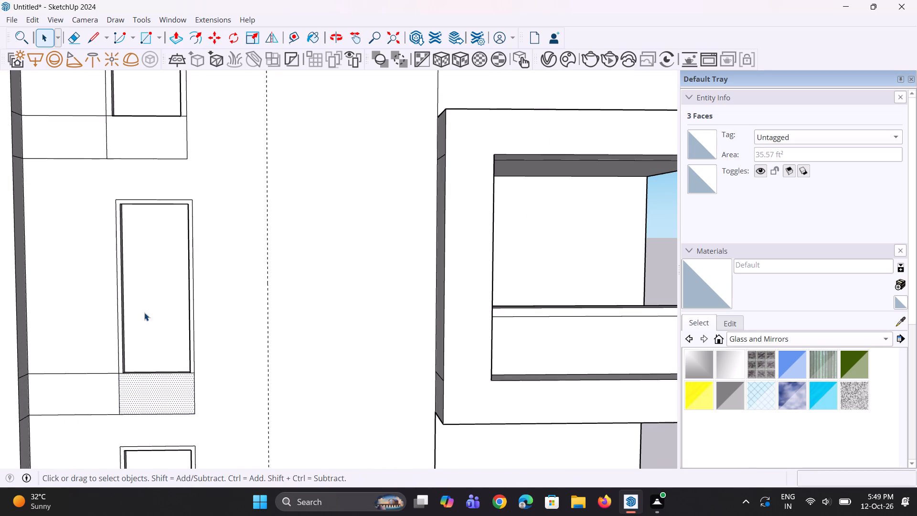
left_click(135, 334)
scroll(128, 355, "up", 4)
left_click(117, 354, "ctrl")
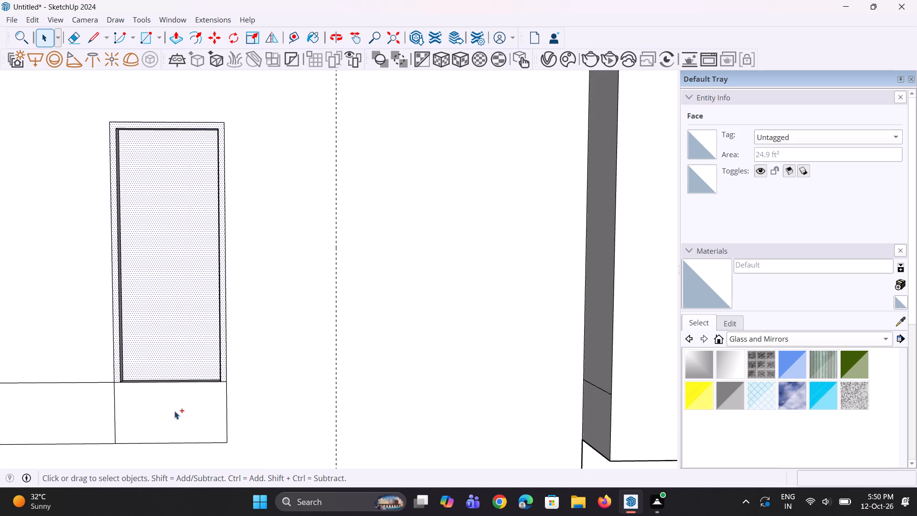
left_click(207, 403, "ctrl")
scroll(199, 411, "up", 2, "ctrl")
key("m")
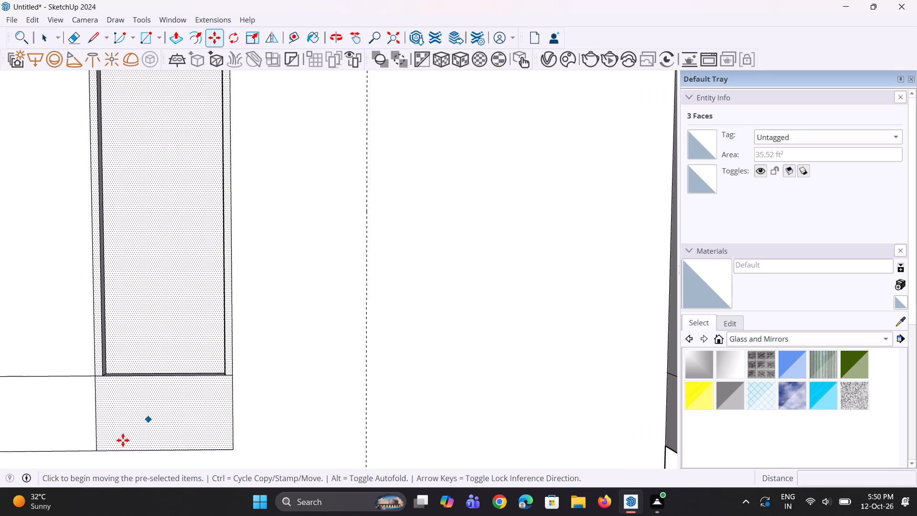
left_click(98, 450)
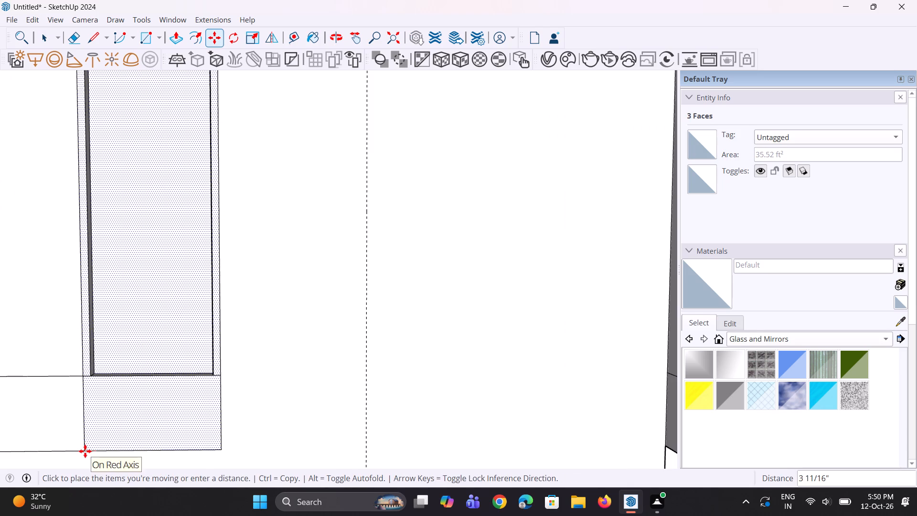
left_click(85, 451)
scroll(117, 416, "down", 12)
scroll(125, 387, "down", 11)
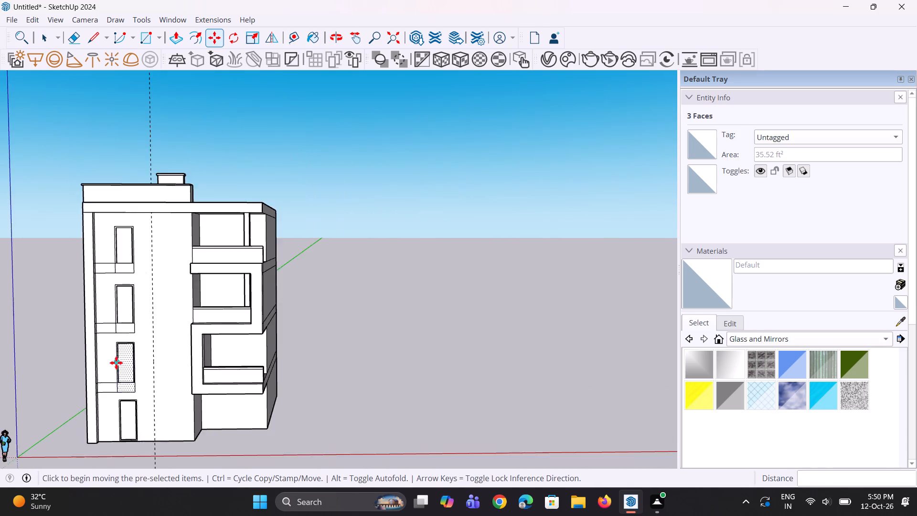
scroll(116, 363, "down", 4)
Nudge the selected first-floor frame, panel and slab-band face very slightly toward the outer side frame.
scroll(122, 437, "up", 11)
scroll(108, 269, "up", 3)
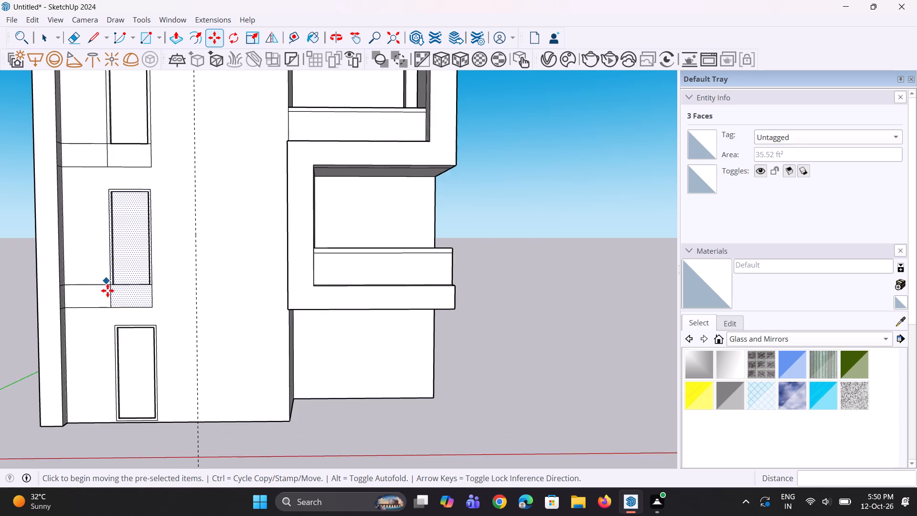
scroll(107, 290, "up", 5)
left_click(110, 312)
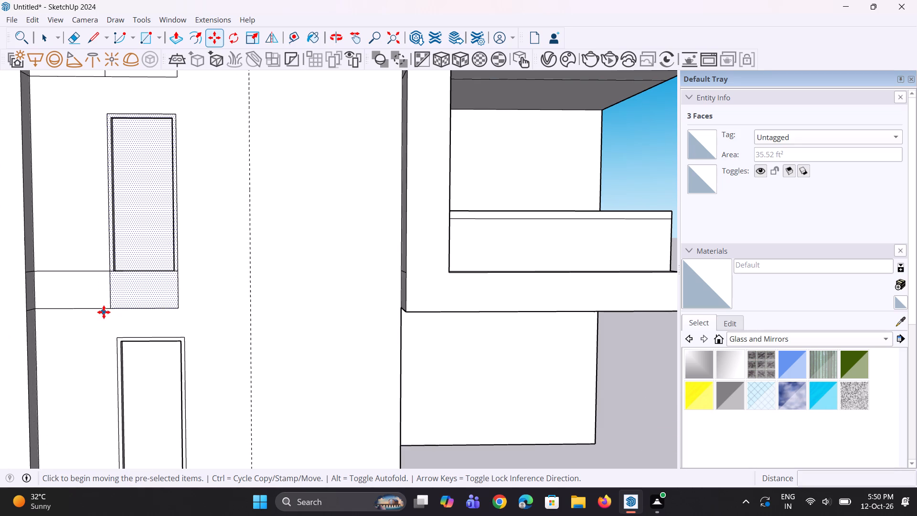
left_click(110, 310)
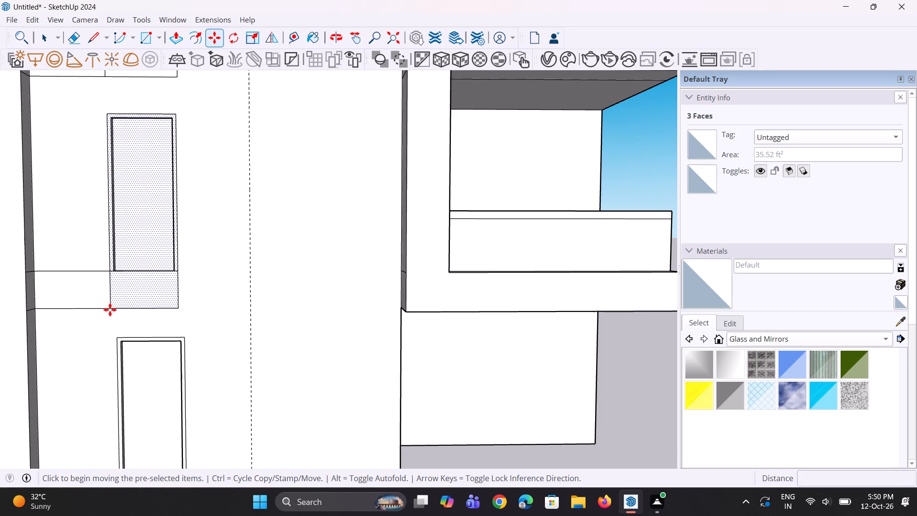
left_click(109, 310)
scroll(138, 332, "down", 8)
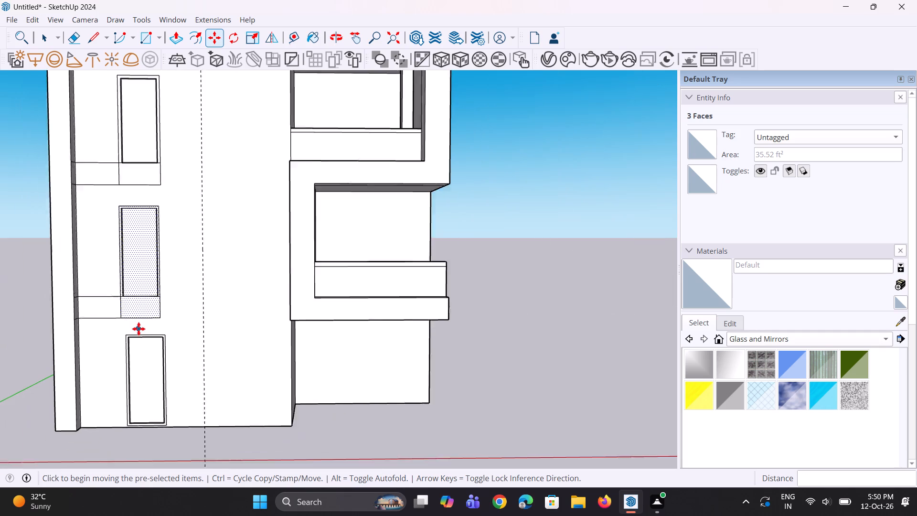
Move the ground-floor frame and its recessed panel slightly toward the outer side frame, in line with the openings above.
scroll(139, 329, "down", 2)
key("space")
key("space")
scroll(134, 385, "up", 4)
left_click(140, 380)
scroll(124, 387, "up", 8)
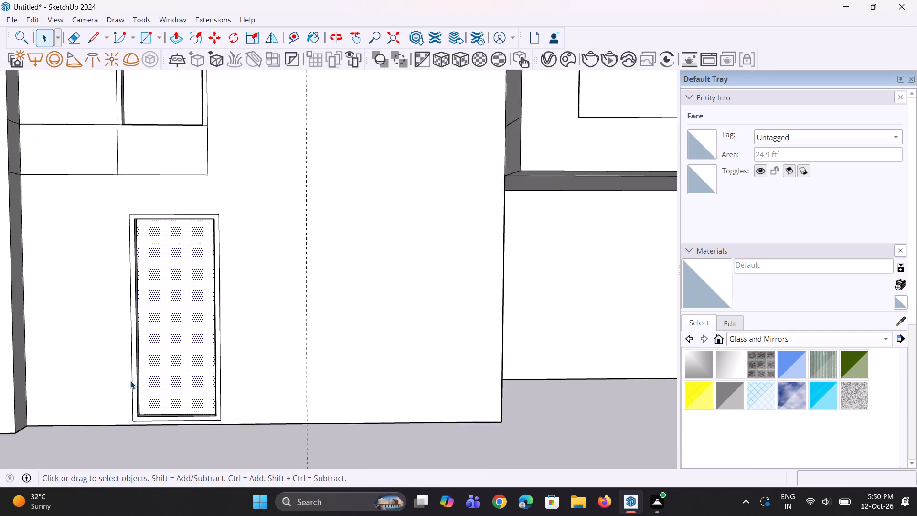
scroll(130, 381, "up", 5)
left_click(134, 381, "ctrl")
scroll(167, 402, "up", 3)
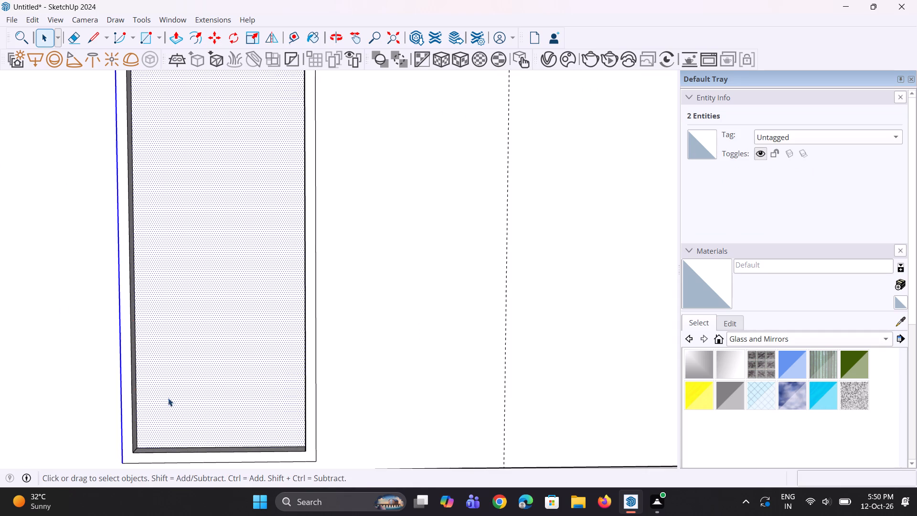
left_click(171, 396)
scroll(129, 430, "up", 3)
left_click(129, 430, "ctrl")
scroll(184, 411, "down", 2)
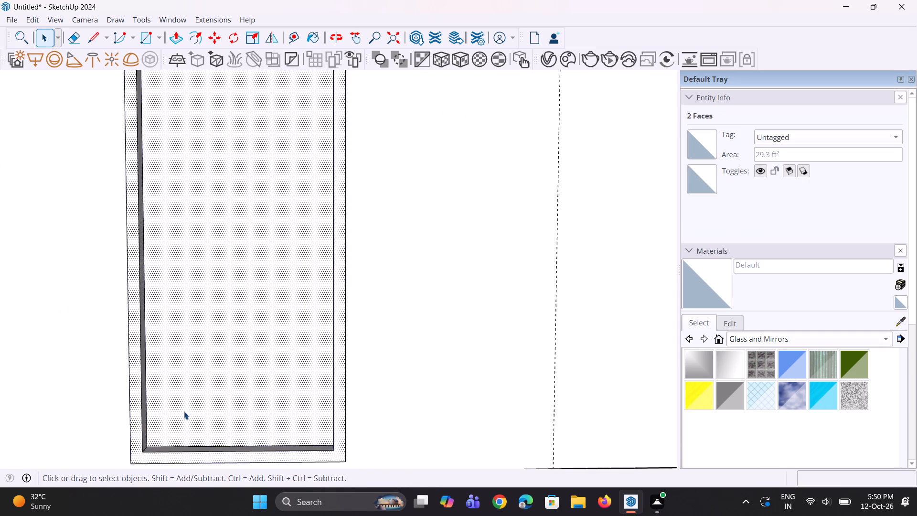
scroll(184, 411, "down", 1)
key("m")
scroll(179, 362, "down", 5)
scroll(161, 428, "up", 4)
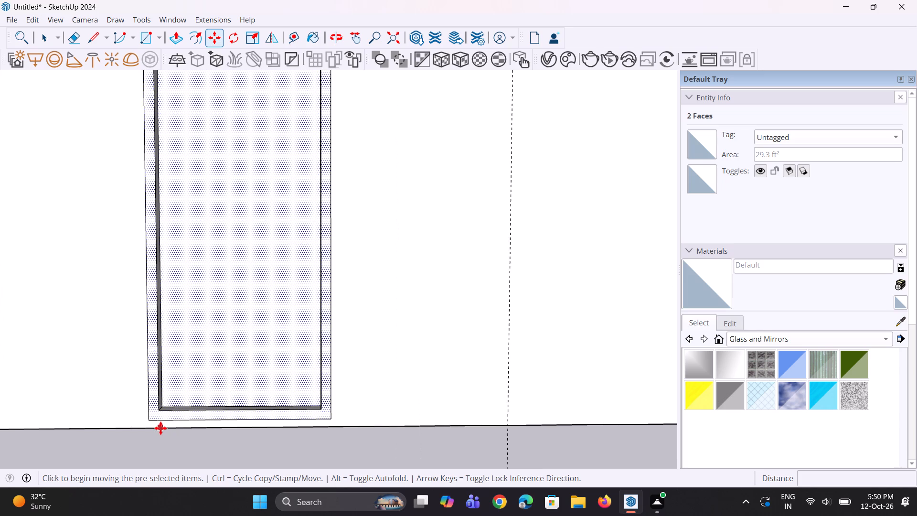
scroll(160, 428, "up", 2)
left_click(146, 421)
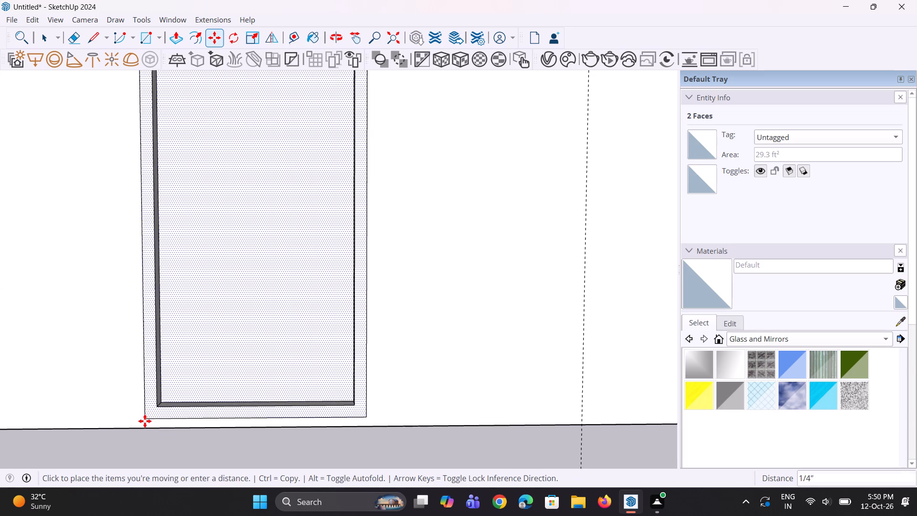
left_click(133, 421)
scroll(132, 420, "down", 5)
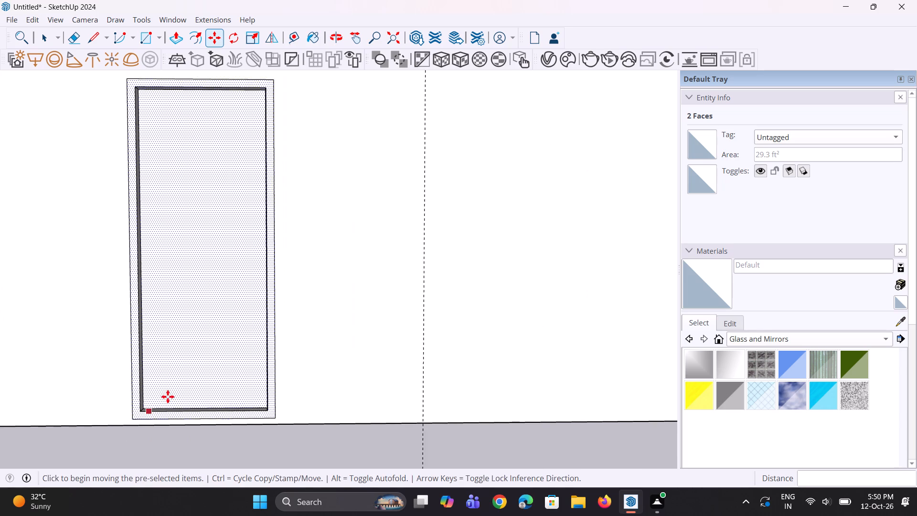
scroll(168, 397, "down", 18)
Move the vertical guide on the front wall about 6 1/8" toward the framed openings.
middle_click_drag(197, 396, 193, 379)
scroll(210, 398, "down", 5)
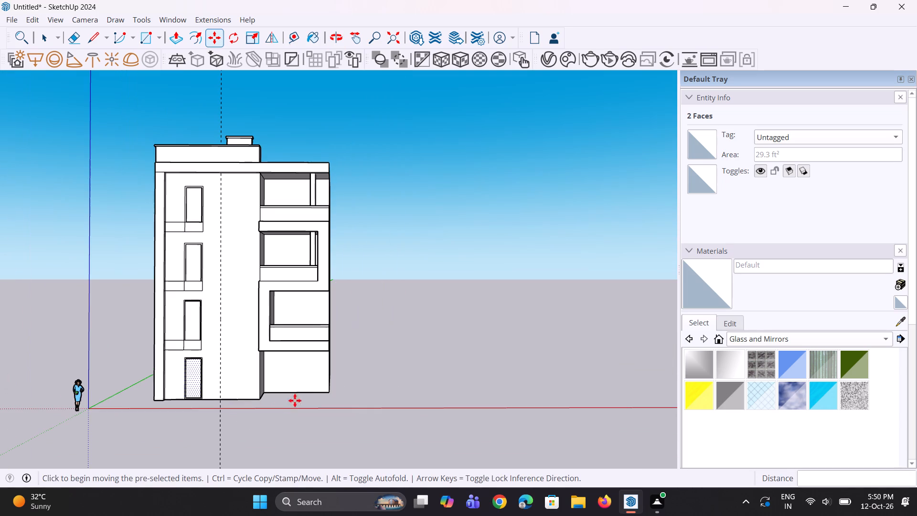
key("space")
key("space")
scroll(194, 387, "up", 3)
scroll(227, 333, "up", 1)
left_click(228, 329)
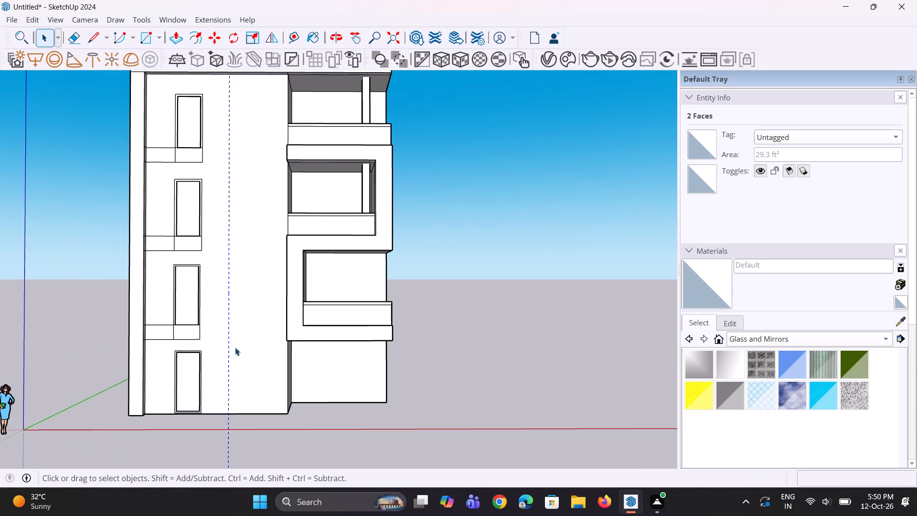
scroll(234, 349, "up", 4)
key("m")
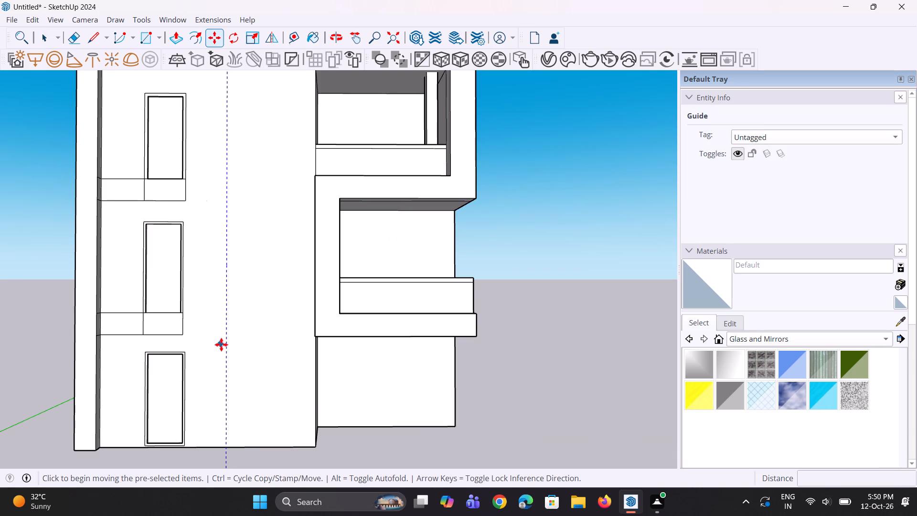
left_click(224, 345)
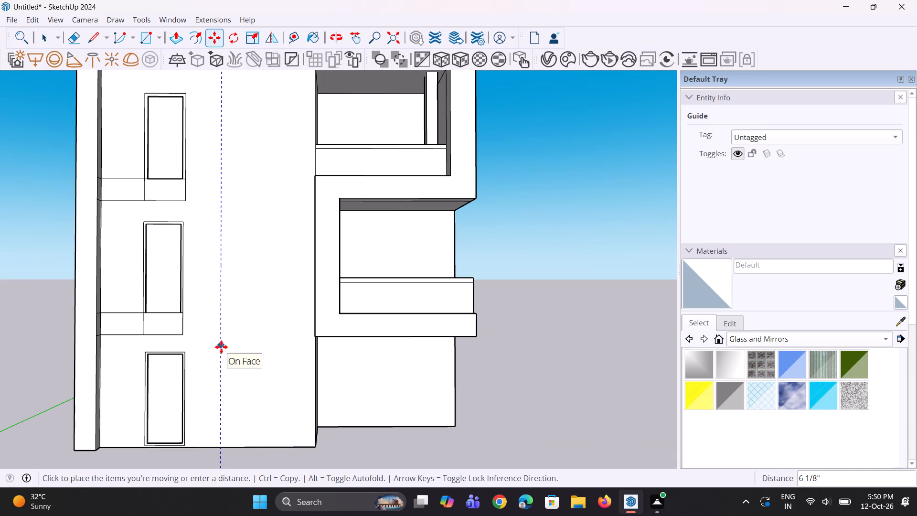
left_click(221, 347)
scroll(225, 358, "down", 5)
key("space")
key("space")
left_click(435, 382)
Draw a vertical line about 45' 10 1/2" long along the guide, from the top band's underside to the wall's base.
scroll(243, 411, "down", 3)
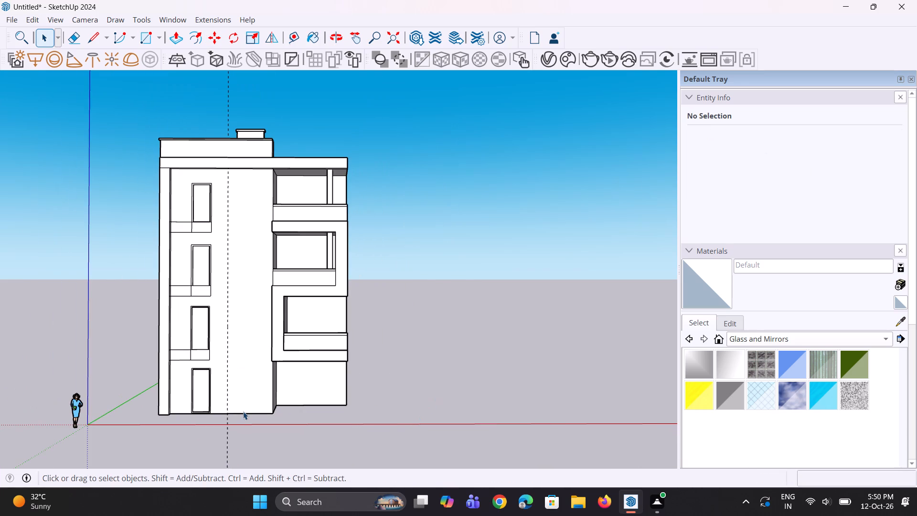
middle_click(235, 396)
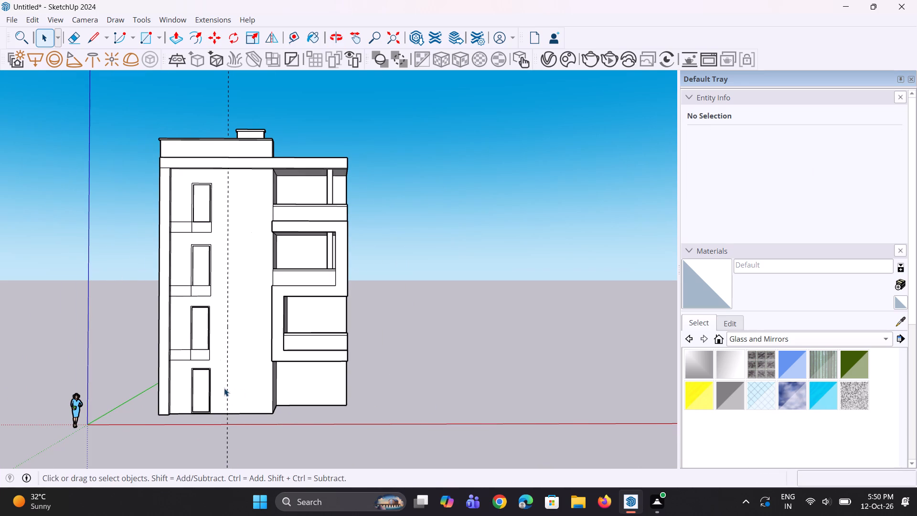
scroll(211, 333, "up", 2)
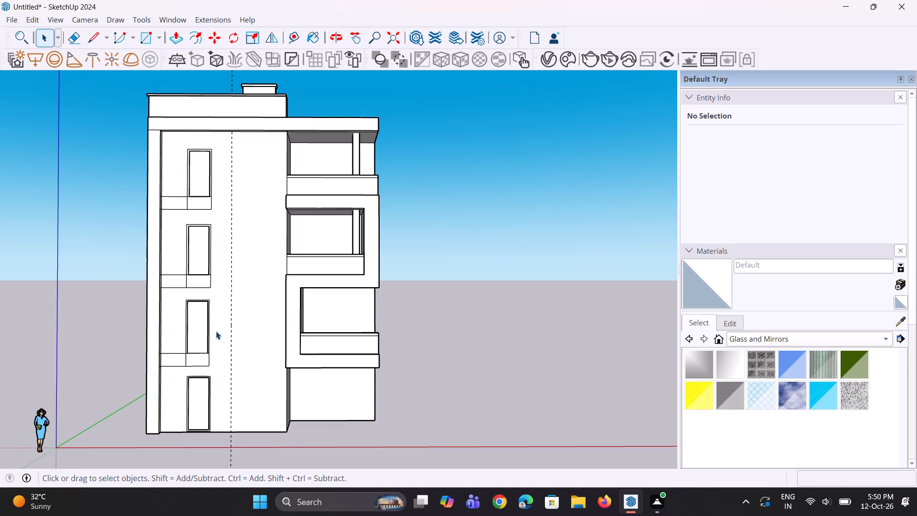
key("l")
middle_click_drag(218, 324, 197, 254)
scroll(212, 207, "up", 3)
scroll(232, 163, "up", 2)
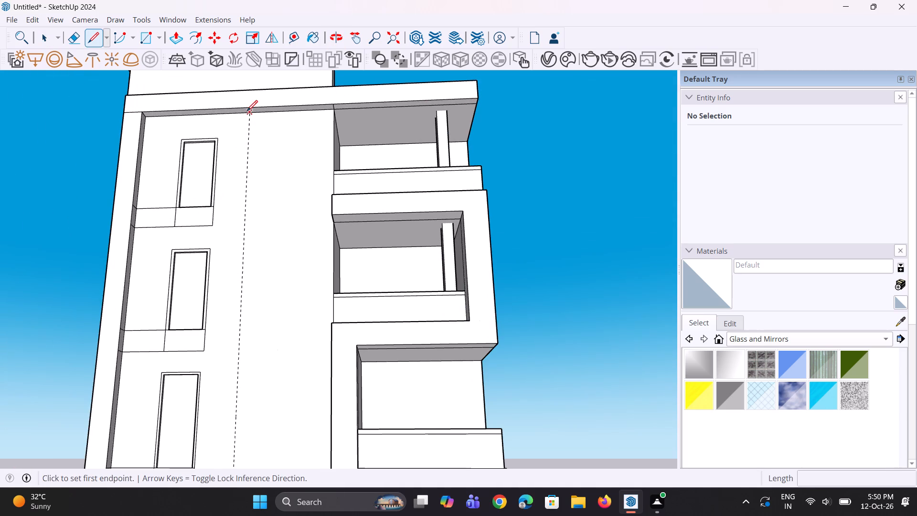
left_click(247, 117)
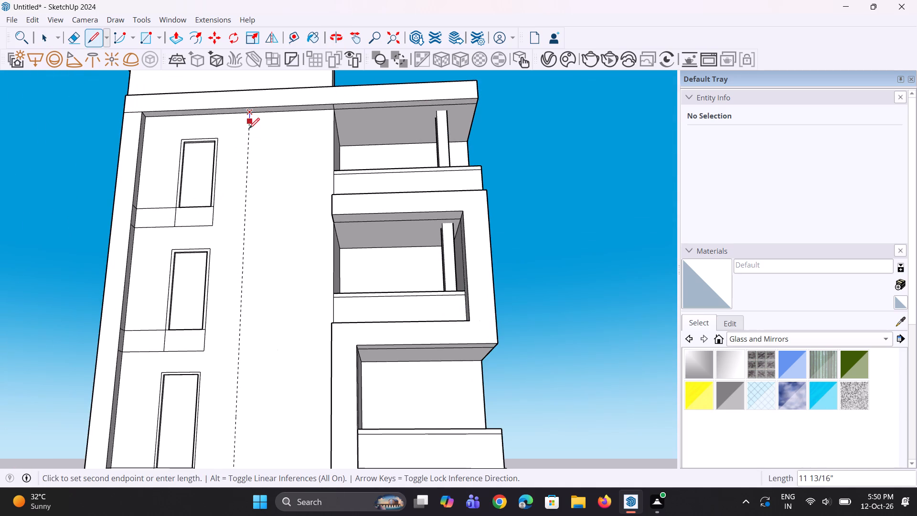
scroll(244, 222, "down", 10)
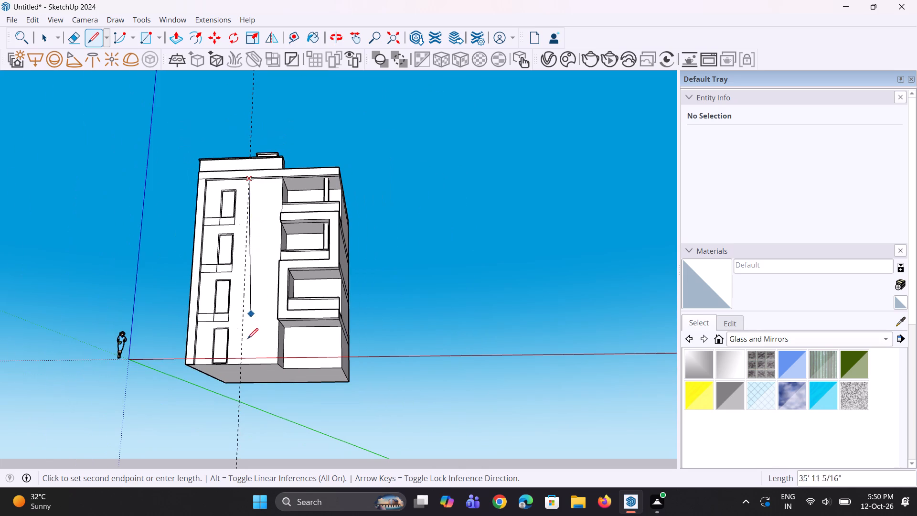
scroll(240, 365, "up", 2)
left_click(240, 365)
scroll(240, 365, "up", 1)
middle_click_drag(251, 369, 272, 381)
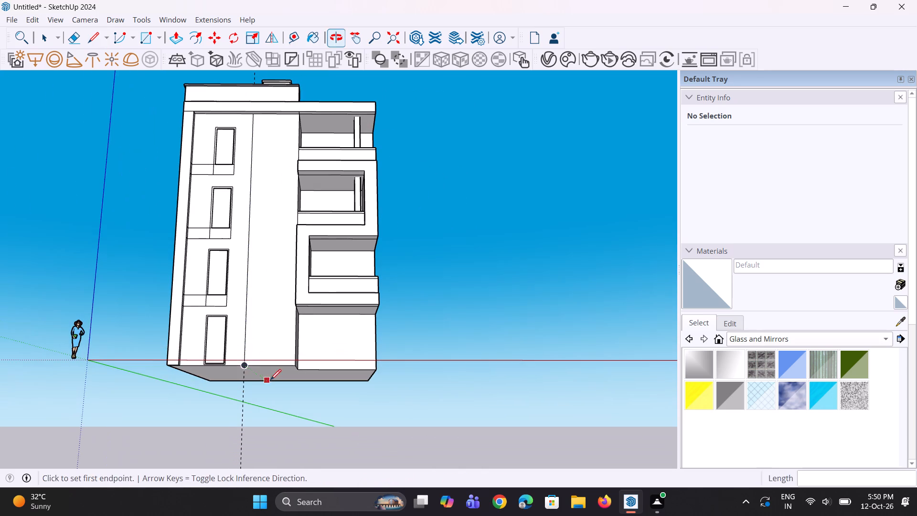
key("space")
key("space")
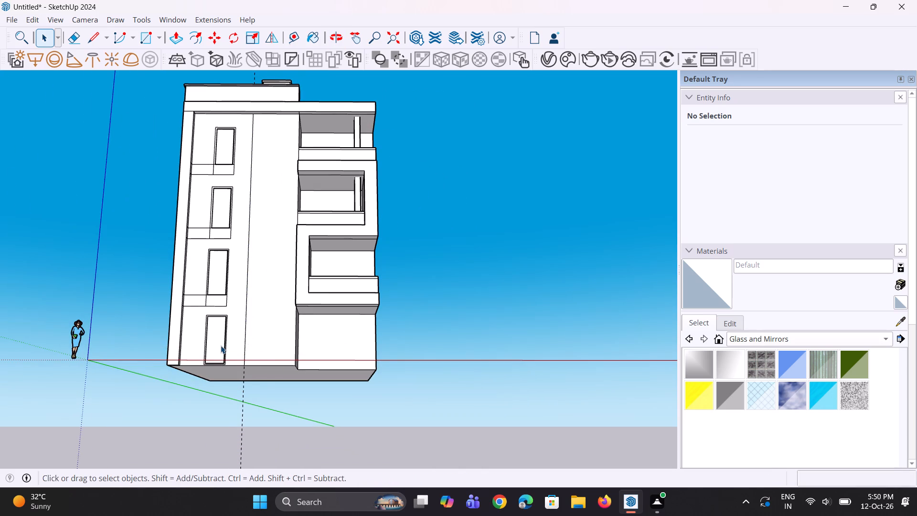
Copy the full-height vertical line on the front wall a few inches toward the balconies, forming a narrow strip.
scroll(212, 371, "down", 4)
middle_click_drag(213, 381, 239, 391)
scroll(259, 244, "up", 11)
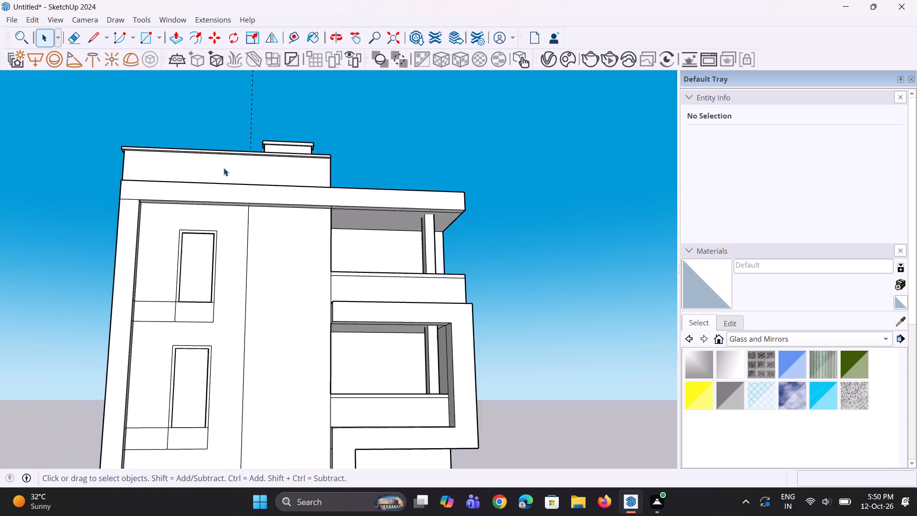
scroll(224, 168, "up", 3)
left_click(258, 253)
scroll(269, 237, "up", 3)
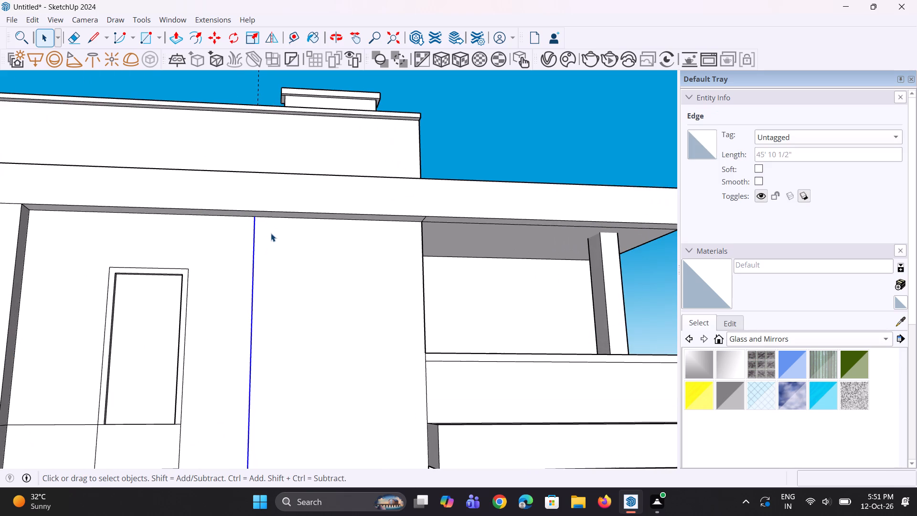
key("m")
scroll(264, 237, "up", 1)
middle_click_drag(263, 237, 235, 226)
scroll(235, 216, "up", 6)
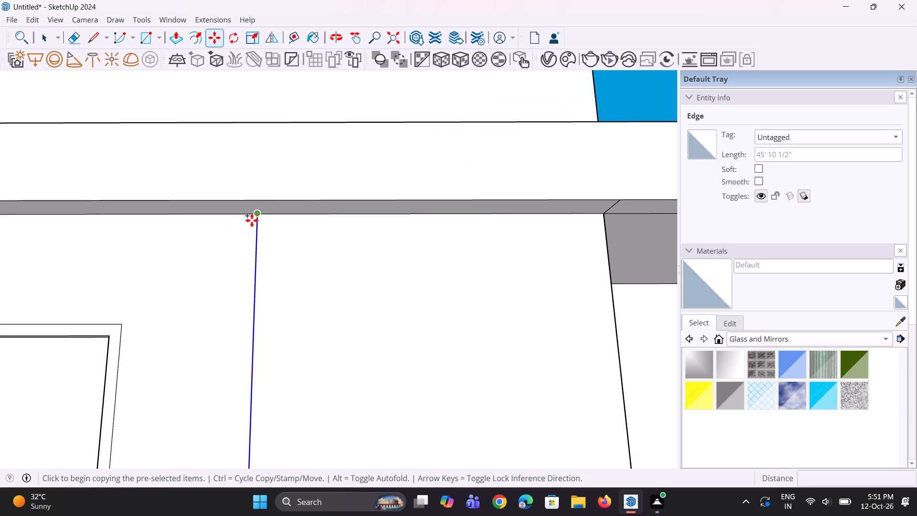
left_click(254, 215)
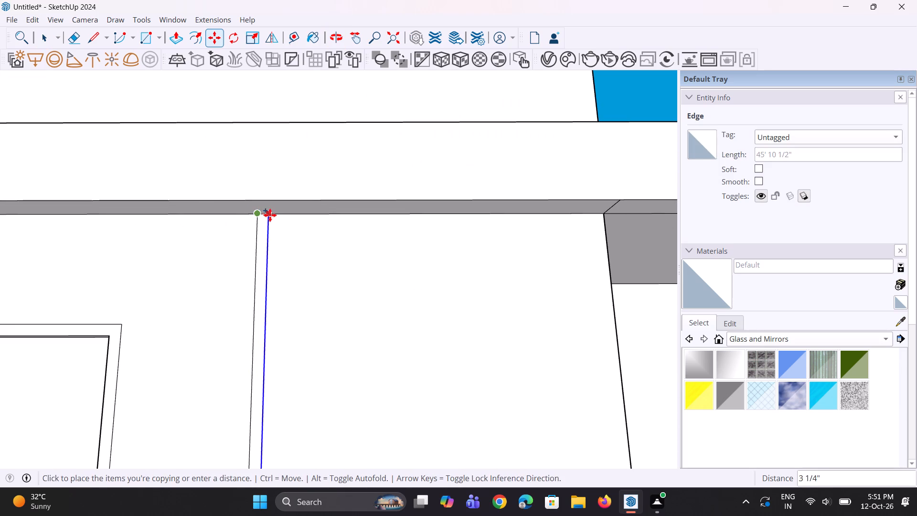
left_click(272, 215)
scroll(239, 196, "down", 7)
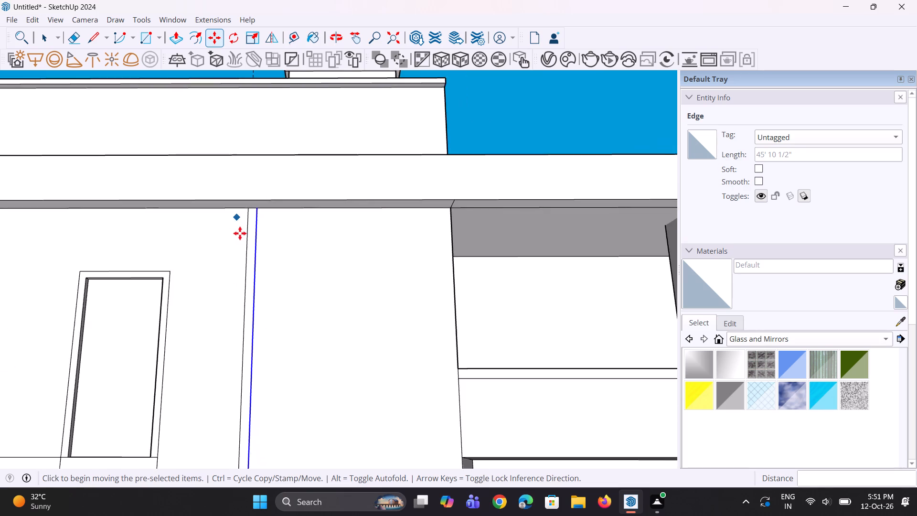
scroll(240, 233, "down", 4)
middle_click_drag(245, 296, 259, 398)
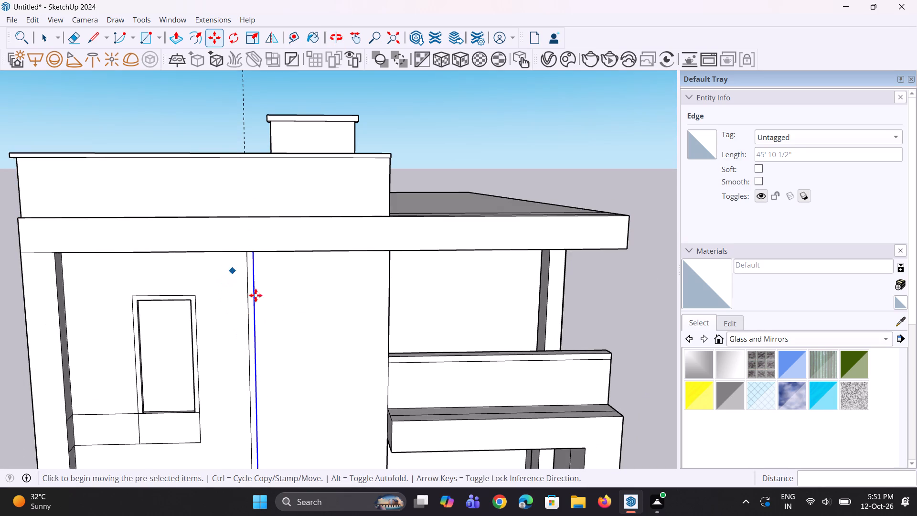
scroll(311, 331, "up", 4)
scroll(311, 348, "down", 11)
middle_click_drag(471, 431, 395, 409)
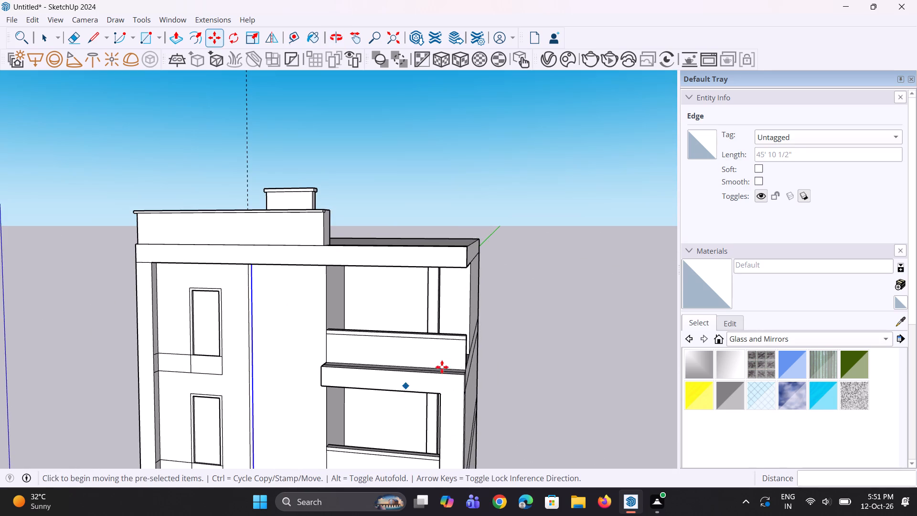
key("space")
key("space")
left_click(569, 348)
scroll(283, 308, "up", 12)
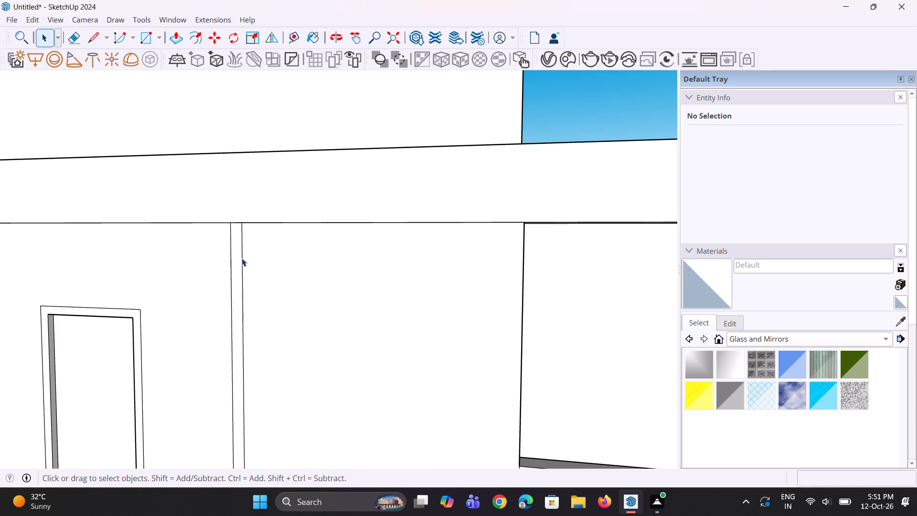
Extrude the narrow full-height strip on the front wall outward about 6 3/8" with Push/Pull, forming a vertical fin.
left_click(237, 255)
key("p")
left_click(236, 257)
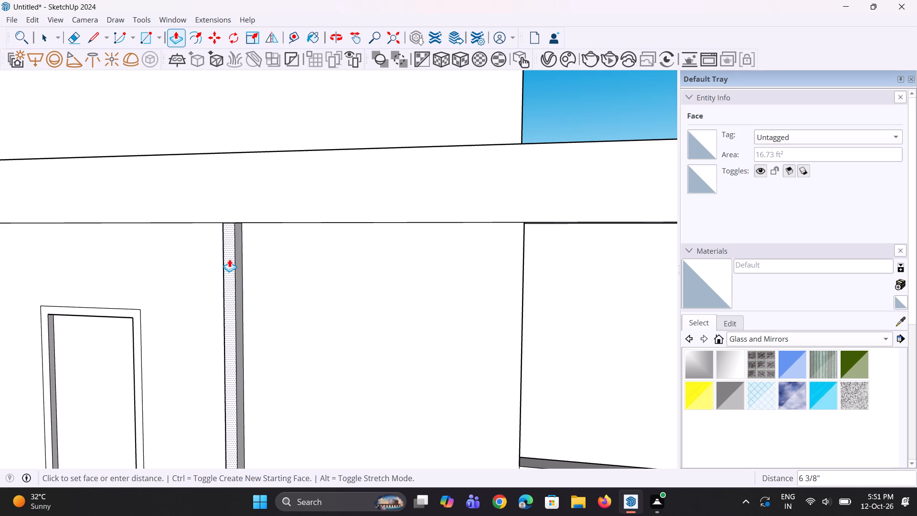
left_click(229, 259)
middle_click_drag(241, 298, 537, 296)
key("space")
key("space")
Group the front and both side faces of the full-height vertical fin.
scroll(320, 320, "up", 2)
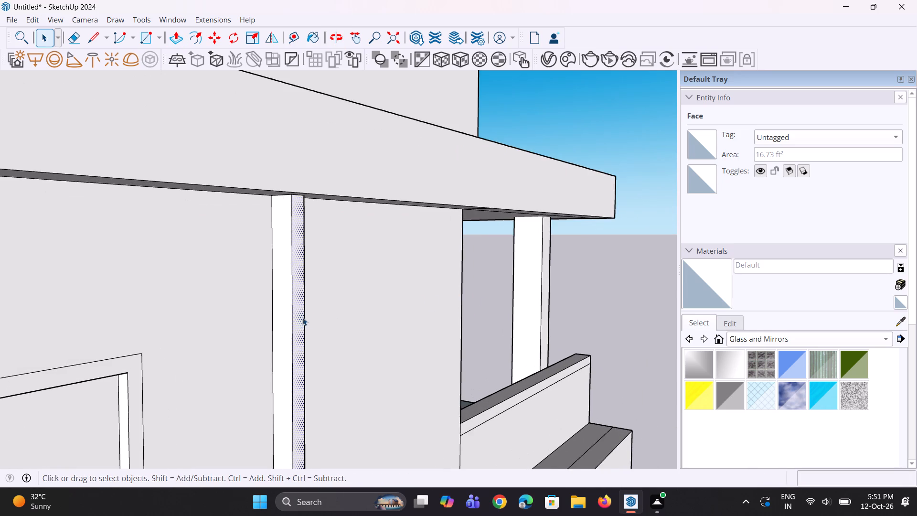
left_click(287, 317)
middle_click_drag(328, 344, 231, 346)
left_click(213, 330, "ctrl")
middle_click_drag(241, 339, 180, 343, "ctrl")
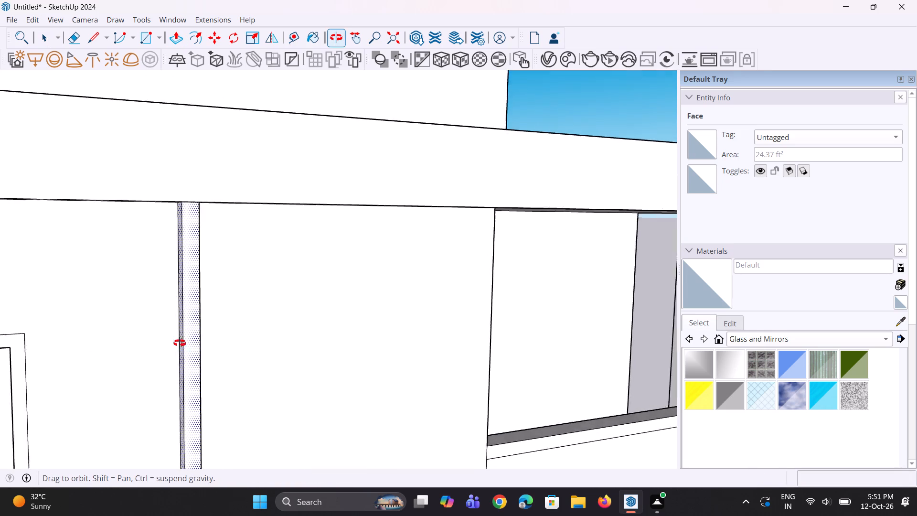
middle_click_drag(180, 343, 101, 333, "ctrl")
scroll(187, 325, "up", 5, "ctrl")
middle_click_drag(180, 319, 74, 309, "ctrl")
scroll(169, 324, "up", 2, "ctrl")
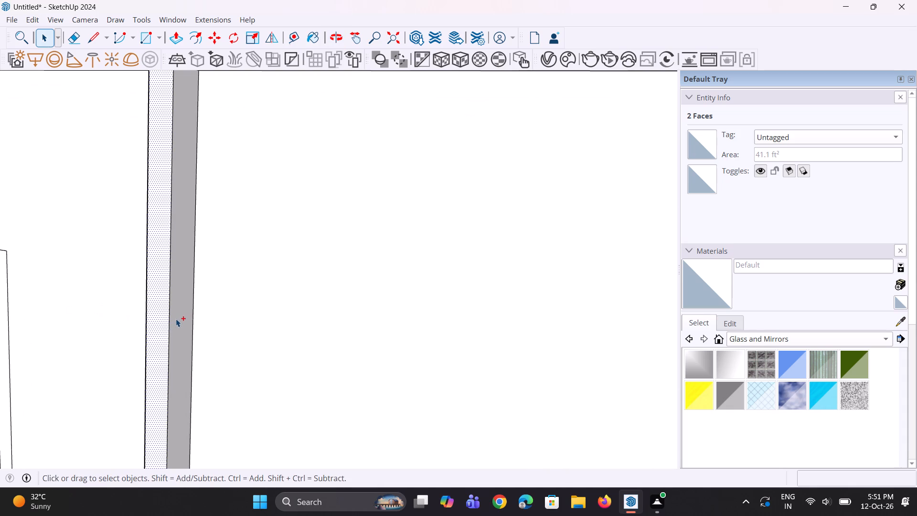
left_click(176, 319, "ctrl")
right_click(176, 318)
left_click(234, 206)
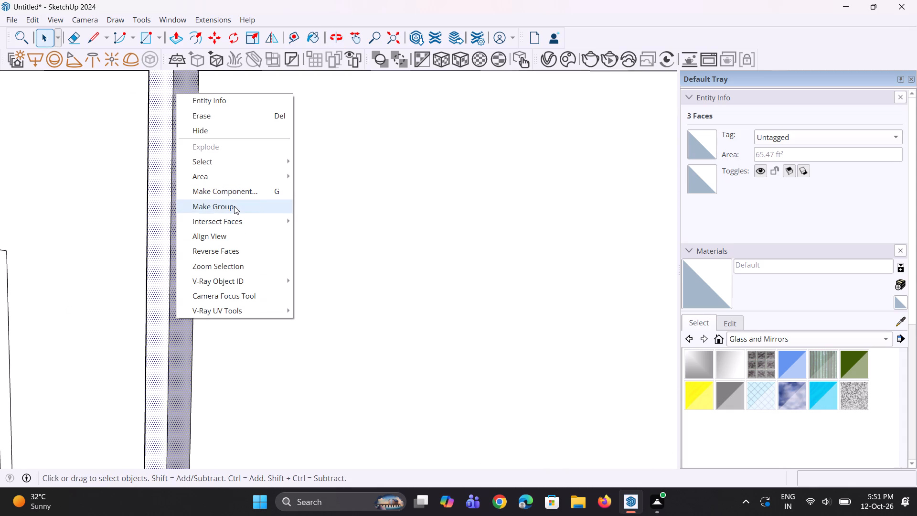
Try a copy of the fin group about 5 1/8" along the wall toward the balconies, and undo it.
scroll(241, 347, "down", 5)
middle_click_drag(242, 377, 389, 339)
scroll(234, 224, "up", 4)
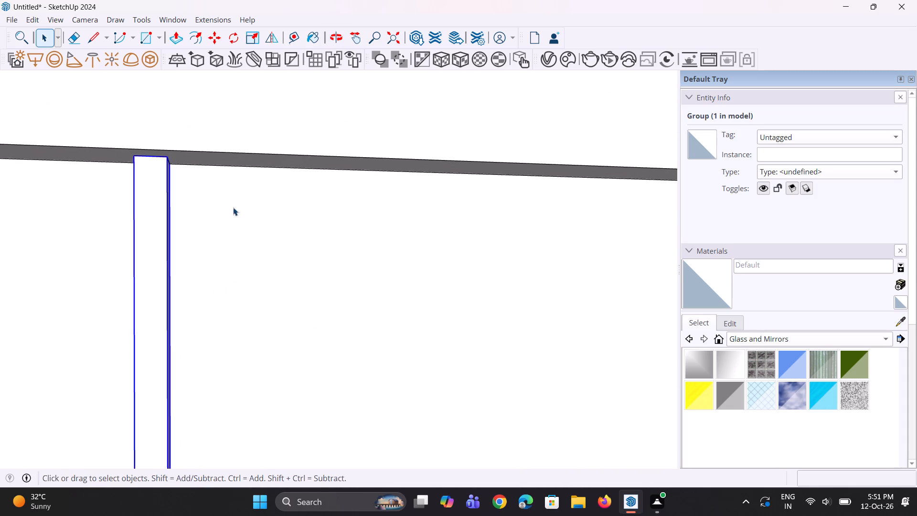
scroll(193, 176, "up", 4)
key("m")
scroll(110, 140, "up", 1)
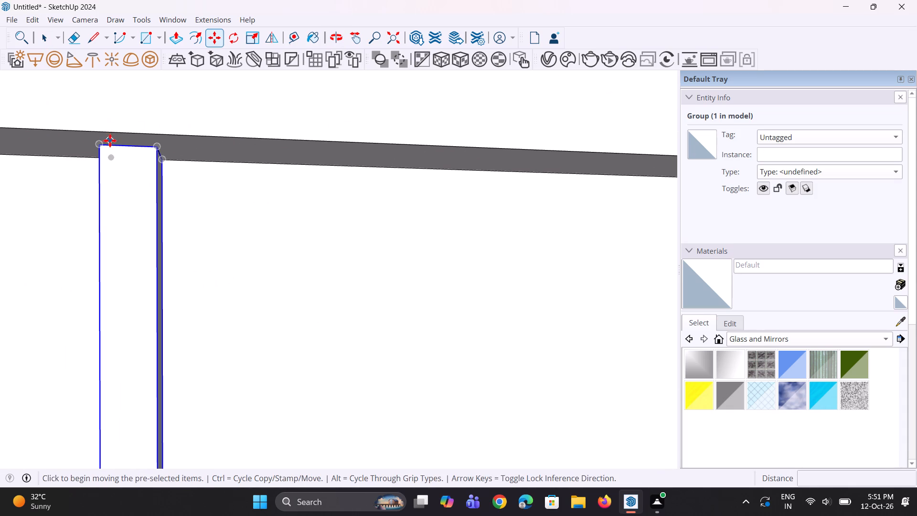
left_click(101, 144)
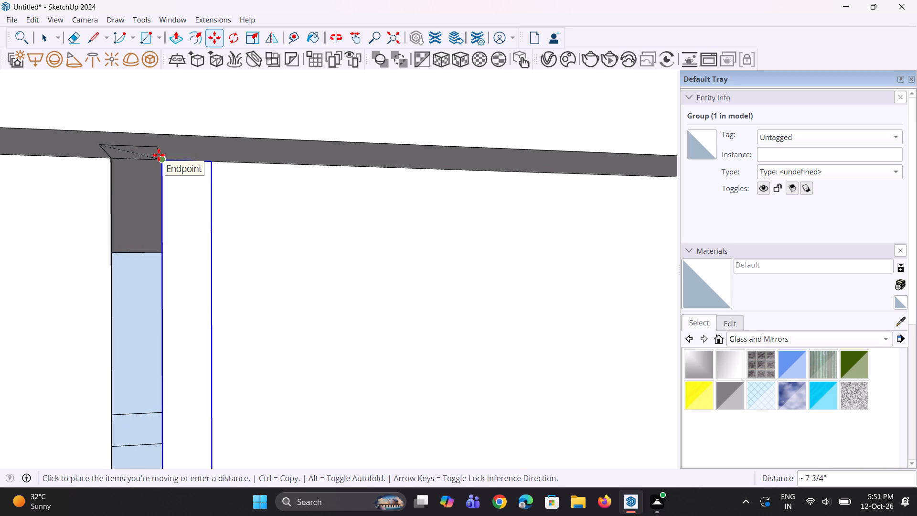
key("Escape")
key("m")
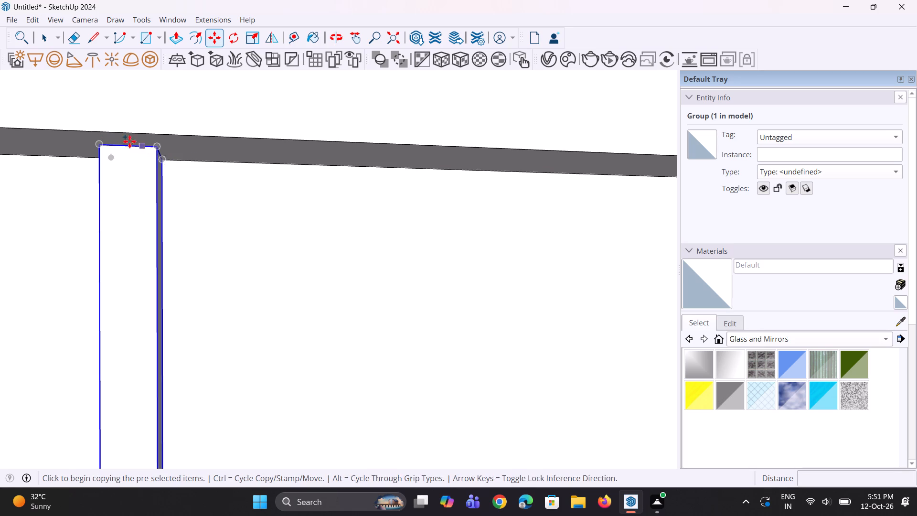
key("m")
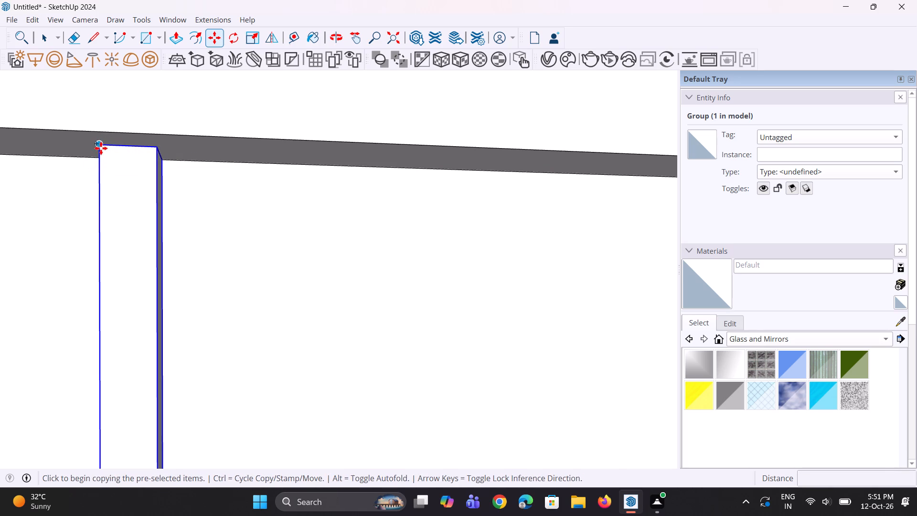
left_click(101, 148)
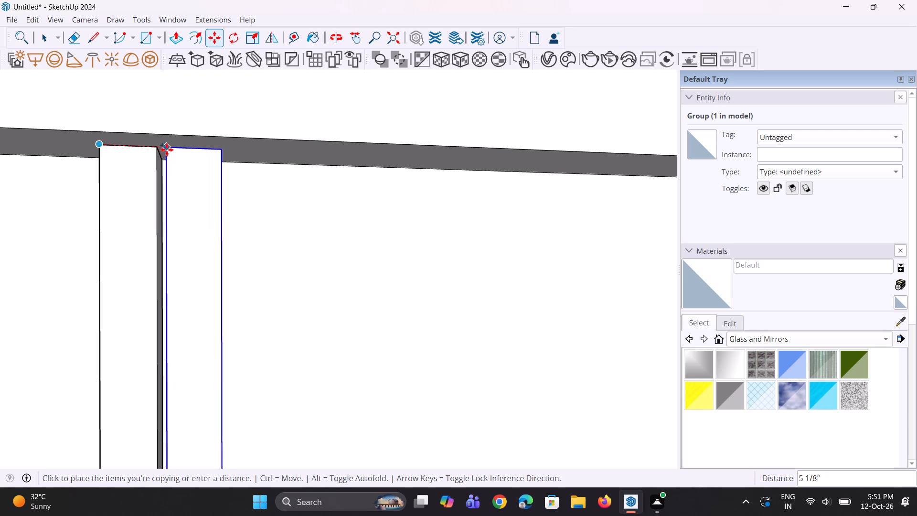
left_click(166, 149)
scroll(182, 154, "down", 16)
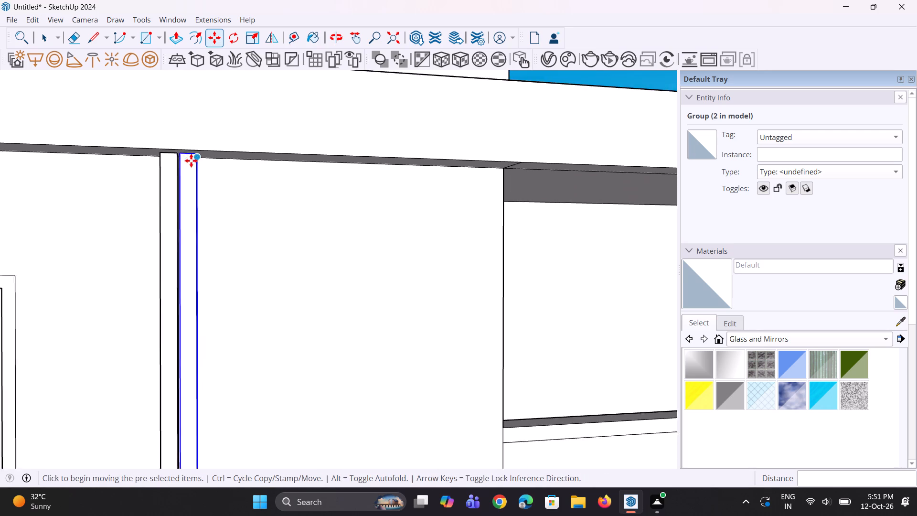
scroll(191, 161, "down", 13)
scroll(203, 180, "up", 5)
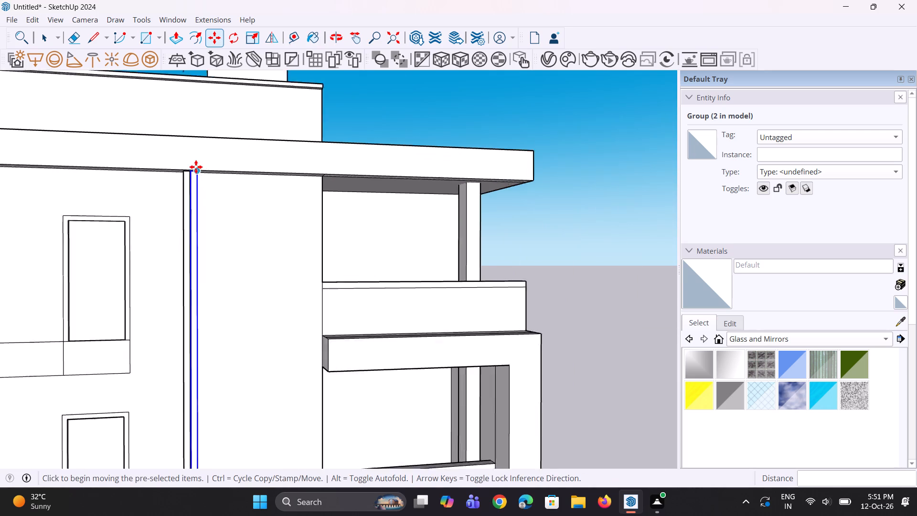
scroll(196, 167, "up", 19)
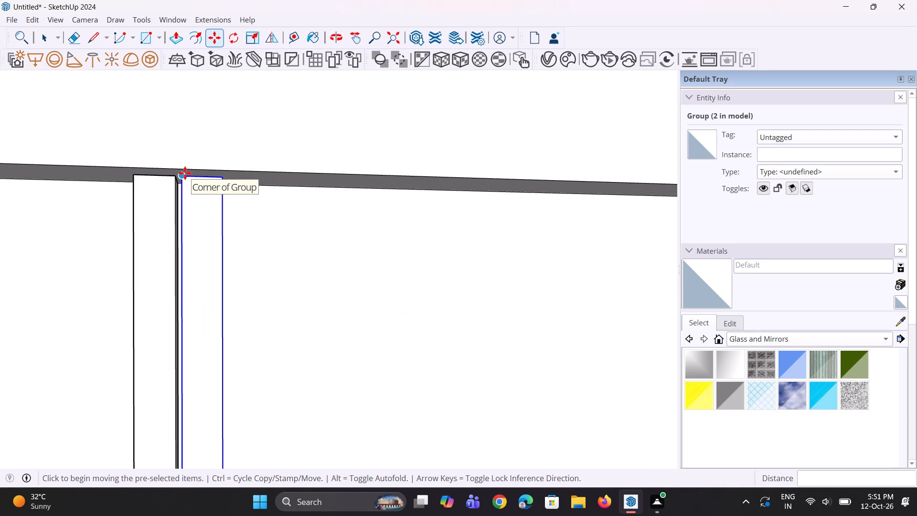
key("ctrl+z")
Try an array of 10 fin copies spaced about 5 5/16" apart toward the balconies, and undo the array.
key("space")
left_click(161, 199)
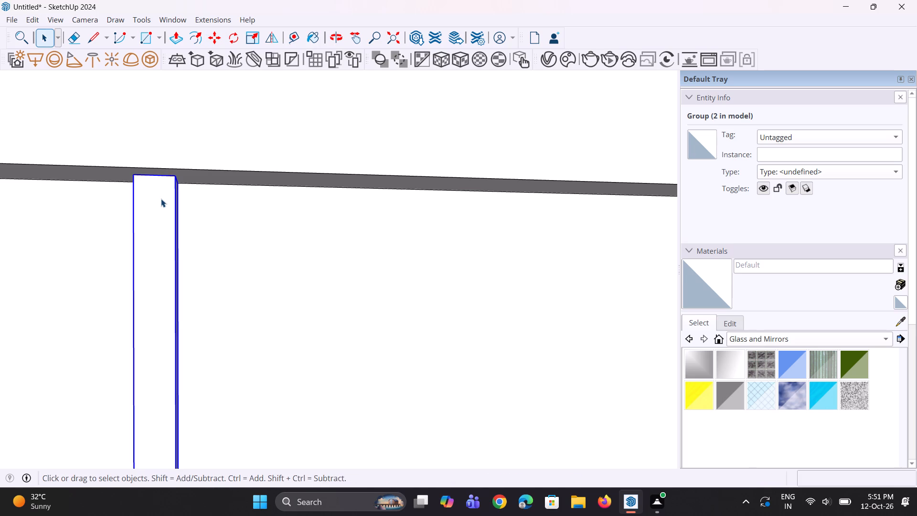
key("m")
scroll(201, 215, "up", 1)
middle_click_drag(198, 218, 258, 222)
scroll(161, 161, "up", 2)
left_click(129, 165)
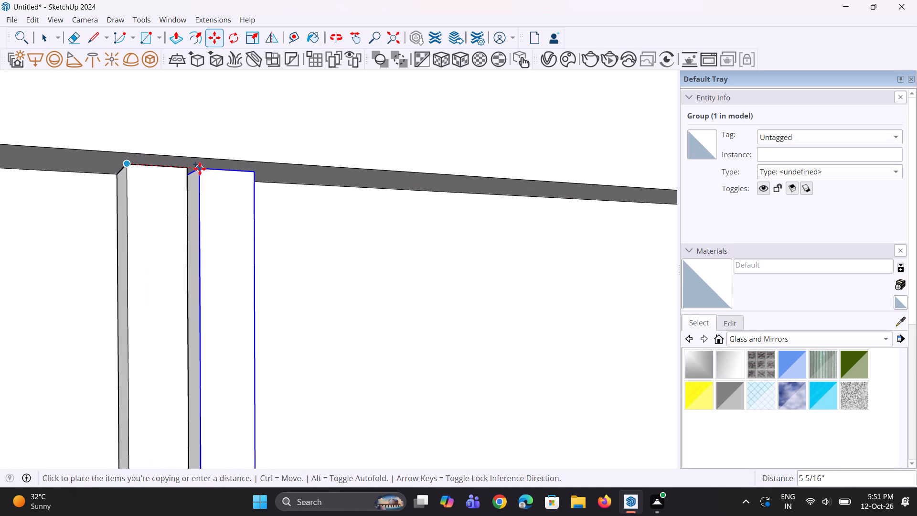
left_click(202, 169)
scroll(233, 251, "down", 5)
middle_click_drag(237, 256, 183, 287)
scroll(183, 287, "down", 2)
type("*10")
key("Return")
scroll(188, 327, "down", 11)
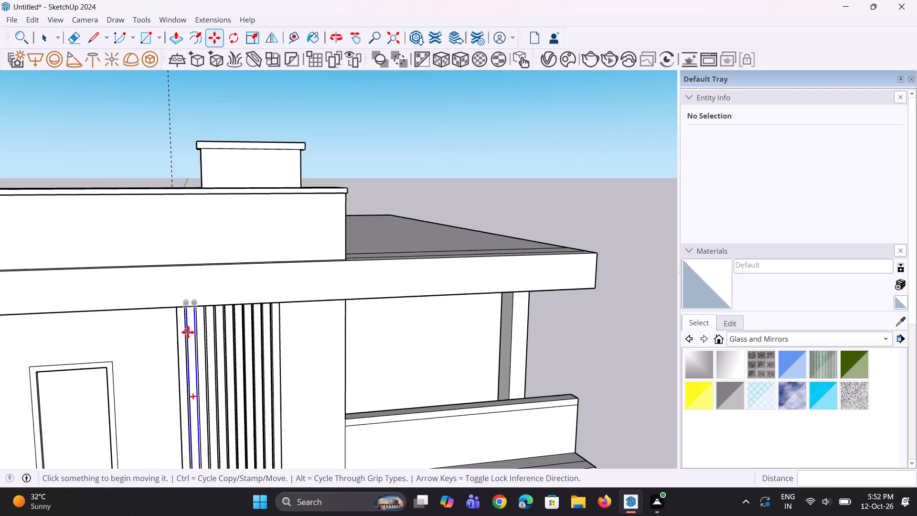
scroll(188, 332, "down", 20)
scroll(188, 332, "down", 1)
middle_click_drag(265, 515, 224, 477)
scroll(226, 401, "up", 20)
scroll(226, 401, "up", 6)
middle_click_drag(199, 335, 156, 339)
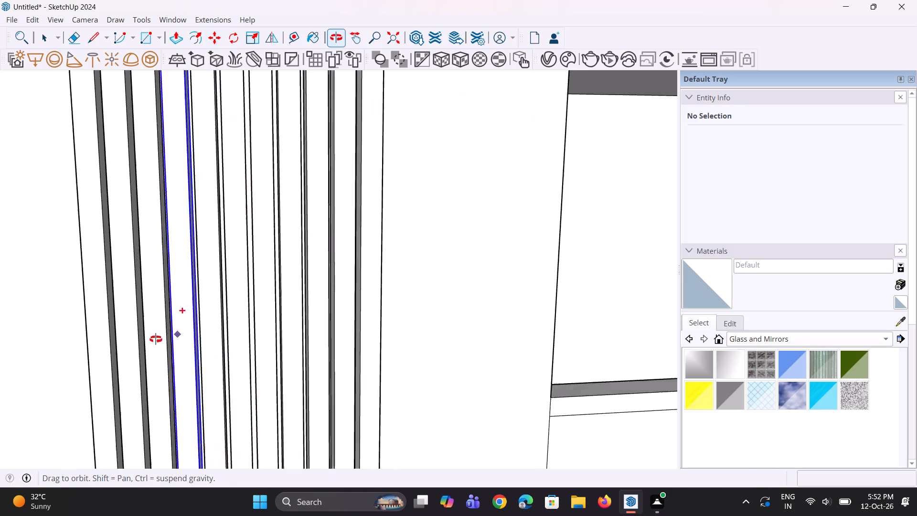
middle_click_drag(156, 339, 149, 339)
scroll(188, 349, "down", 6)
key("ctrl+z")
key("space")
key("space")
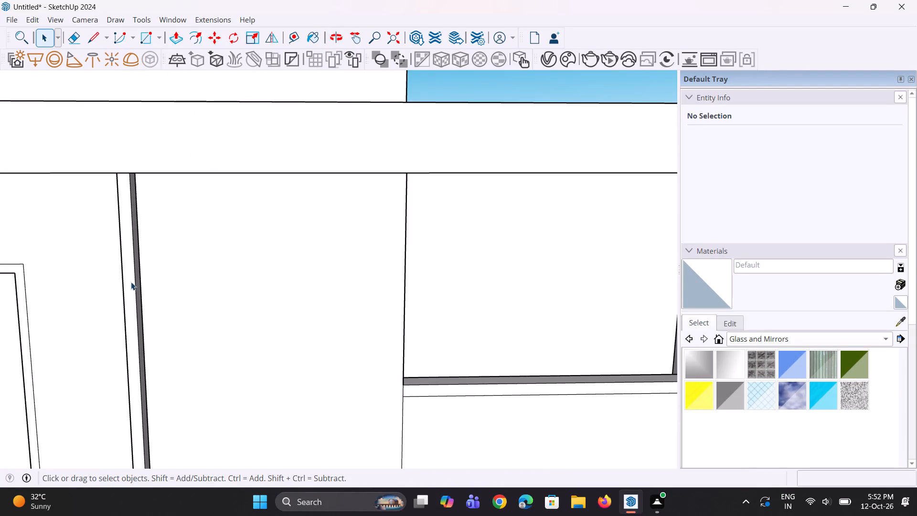
Copy the fin group about 6 3/8" along the front wall toward the balconies and multiply it into 25 evenly spaced copies.
left_click(128, 281)
scroll(55, 246, "up", 3)
middle_click_drag(103, 255, 211, 222)
scroll(194, 132, "up", 3)
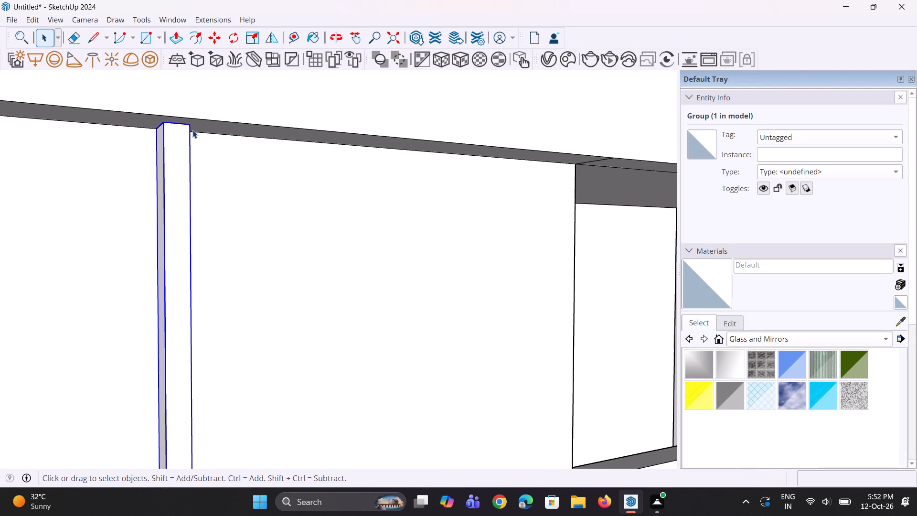
key("m")
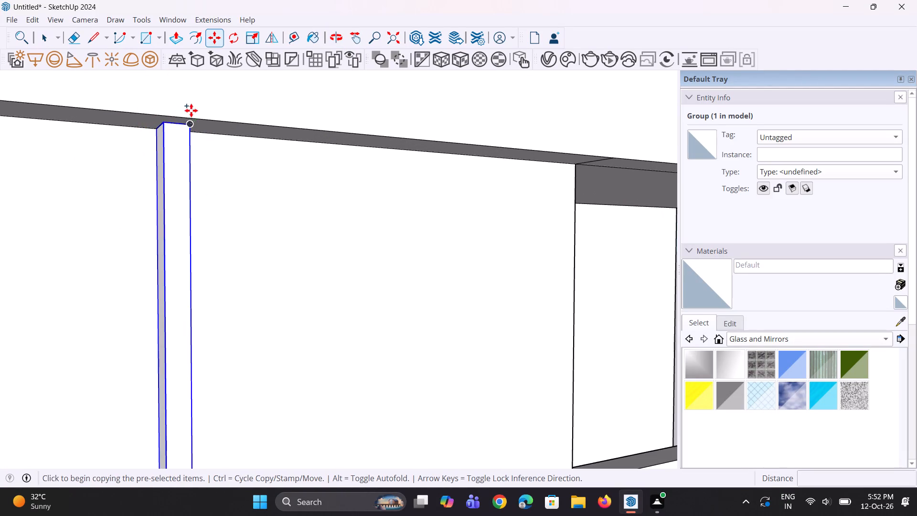
scroll(196, 108, "up", 4)
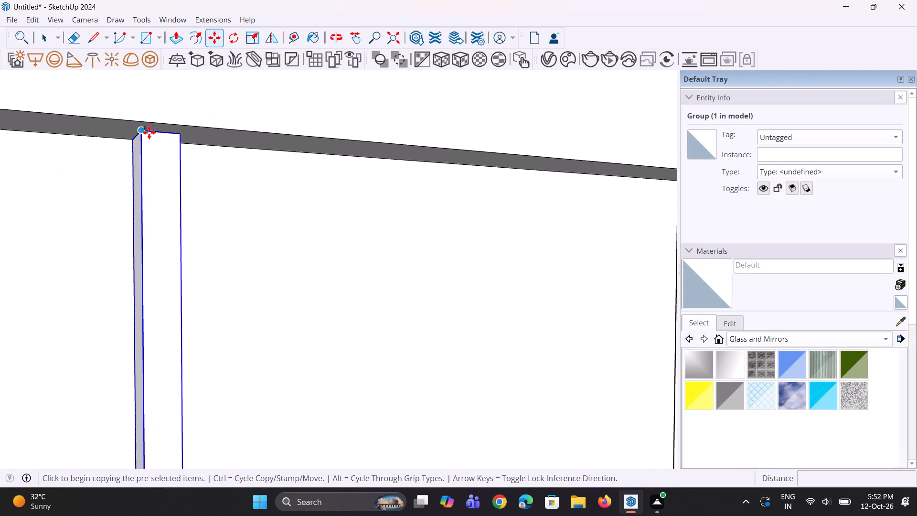
left_click(147, 132)
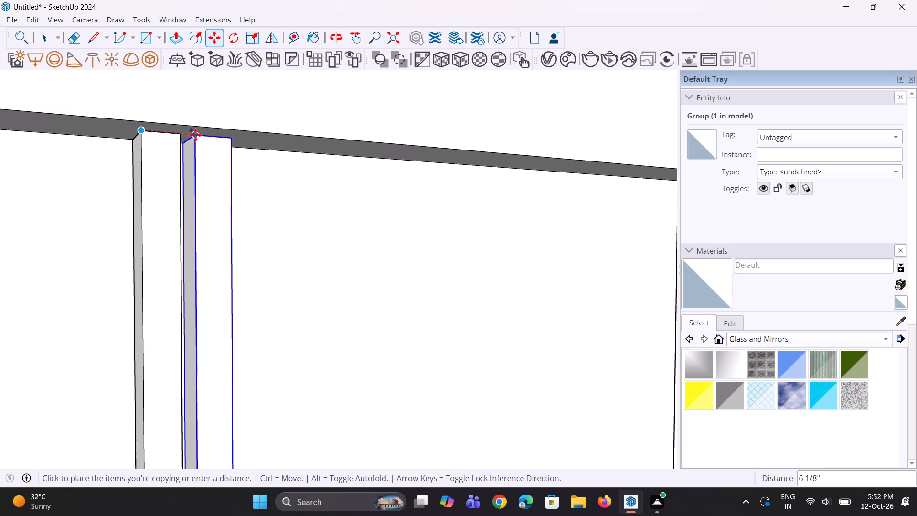
middle_click_drag(197, 135, 139, 153)
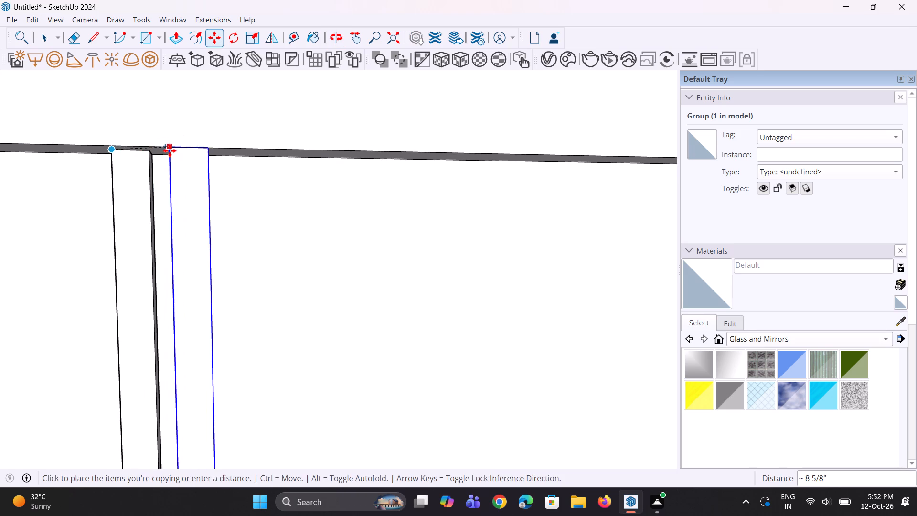
scroll(172, 152, "up", 3)
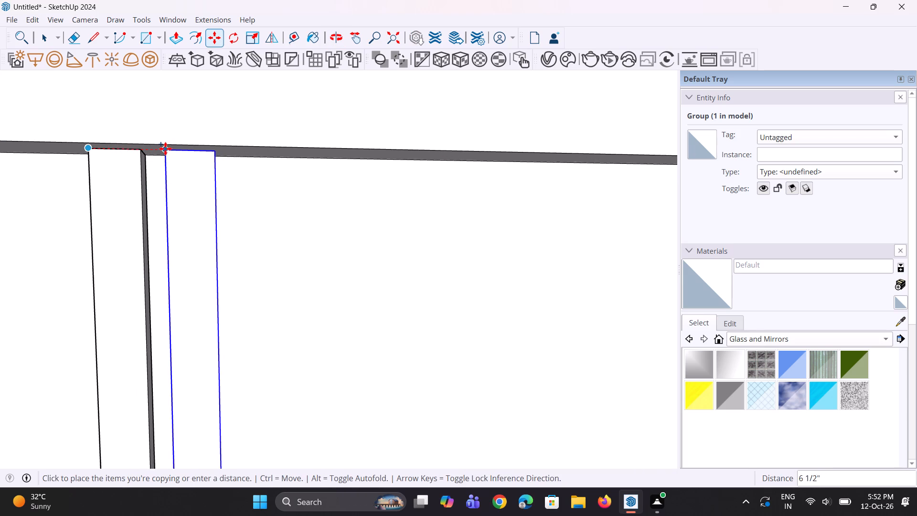
left_click(164, 149)
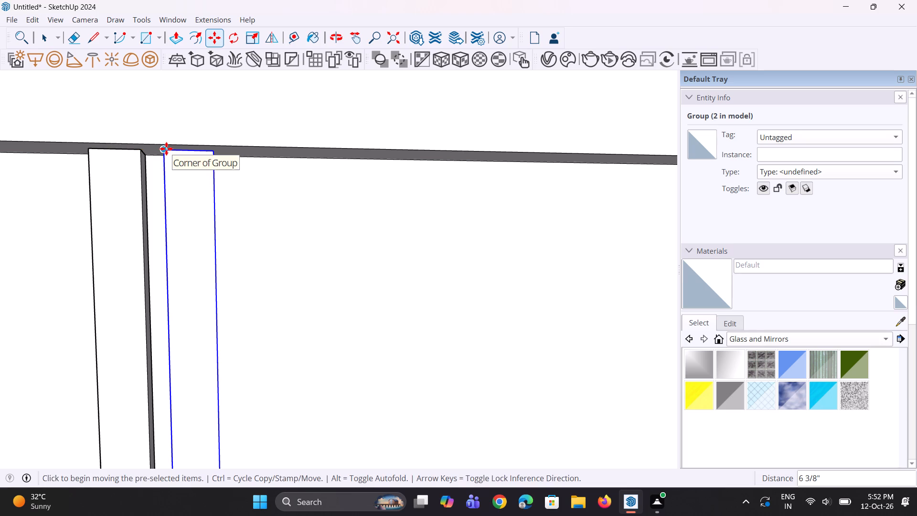
type("*25")
key("Return")
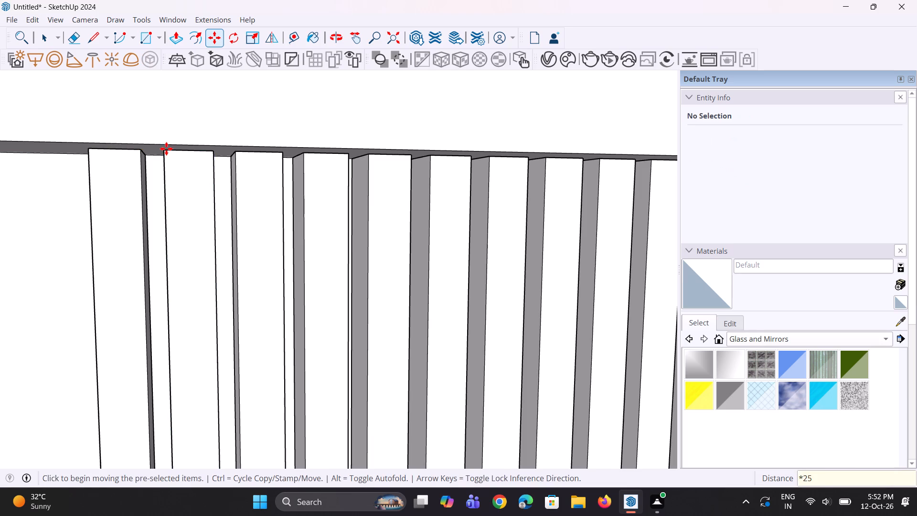
scroll(185, 231, "down", 20)
scroll(185, 231, "down", 6)
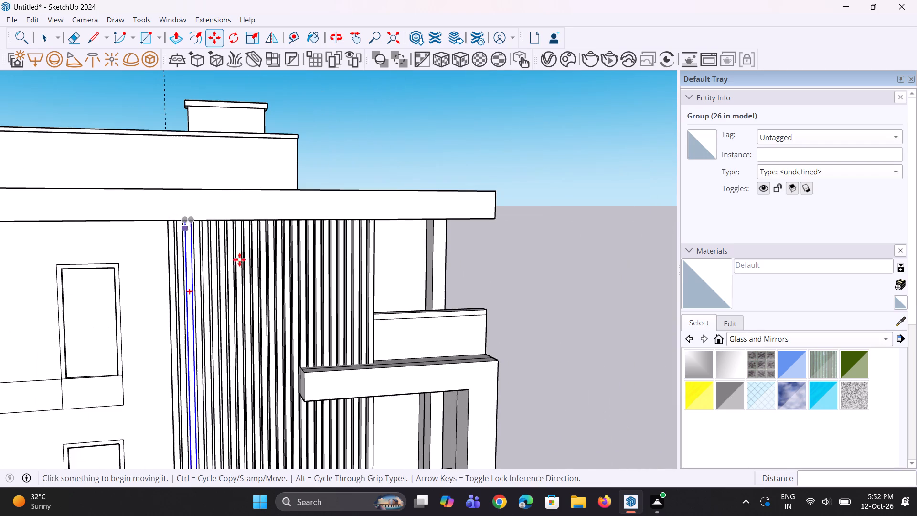
middle_click_drag(290, 297, 257, 285)
key("space")
key("space")
Delete the ten surplus fins that run past the front wall's edge in front of the balconies.
scroll(259, 281, "down", 5)
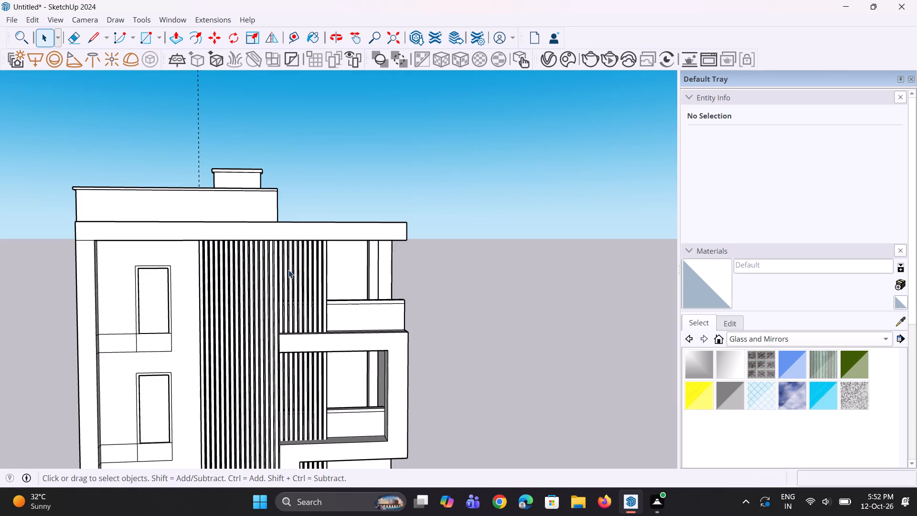
scroll(315, 297, "up", 8)
left_click(330, 289)
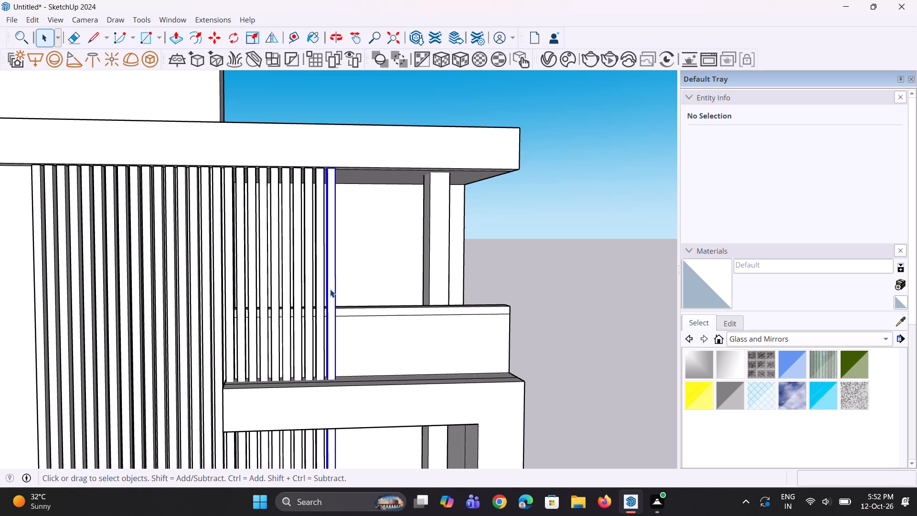
key("Delete")
left_click(323, 288)
key("Delete")
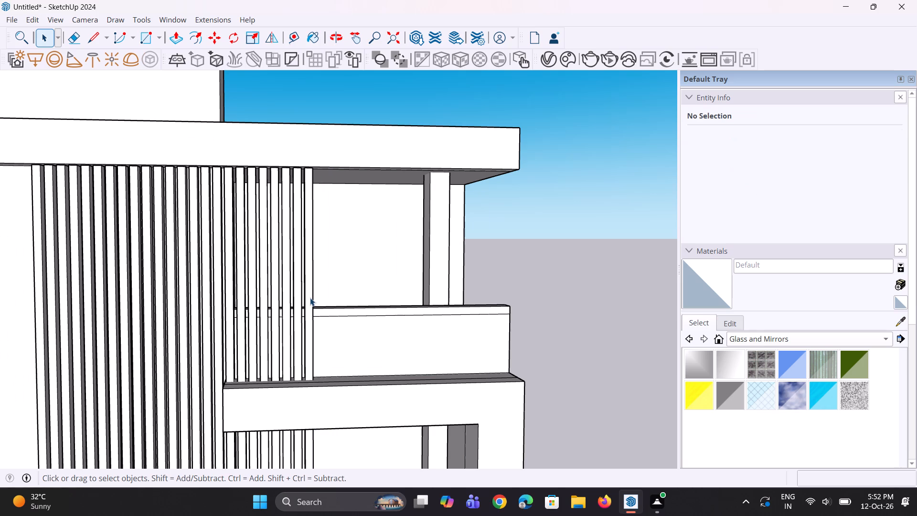
left_click(310, 298)
key("Delete")
left_click(300, 297)
key("Delete")
left_click(283, 303)
key("Delete")
left_click(274, 304)
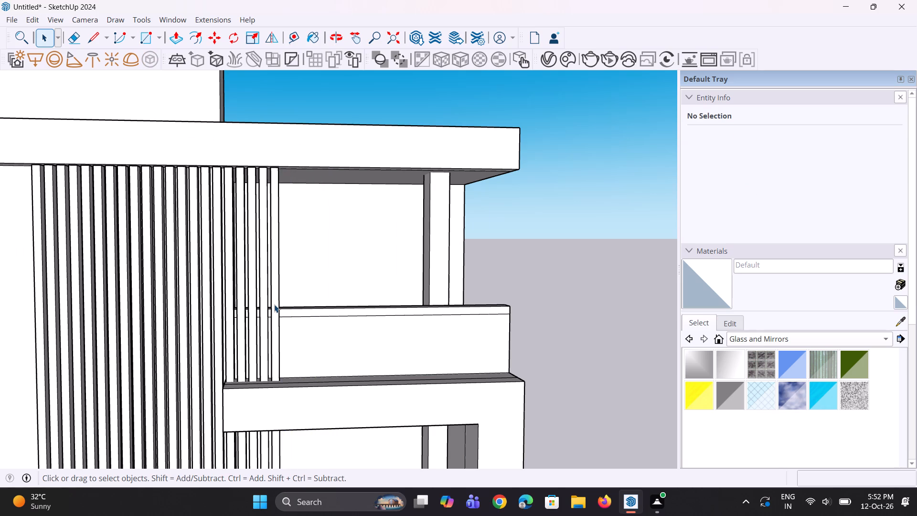
key("Delete")
left_click(259, 308)
key("Delete")
left_click(256, 309)
key("Delete")
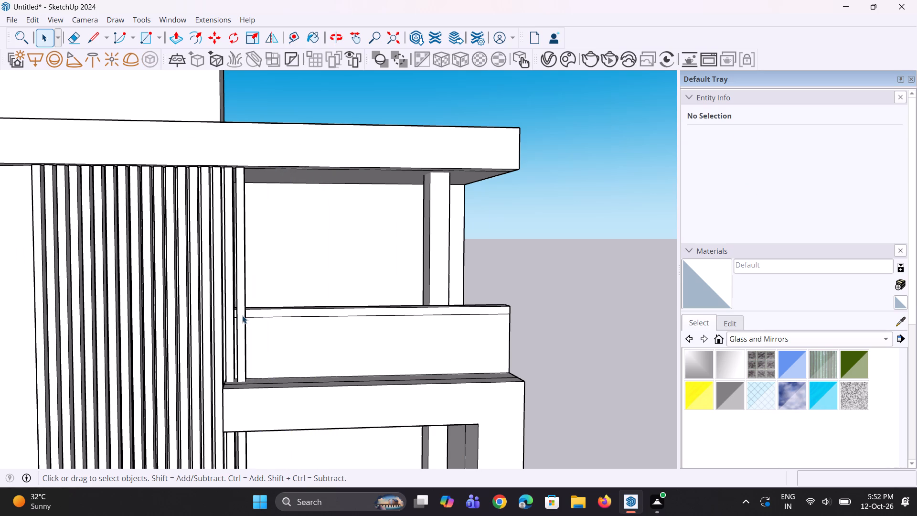
left_click(242, 315)
key("Delete")
left_click(233, 319)
key("Delete")
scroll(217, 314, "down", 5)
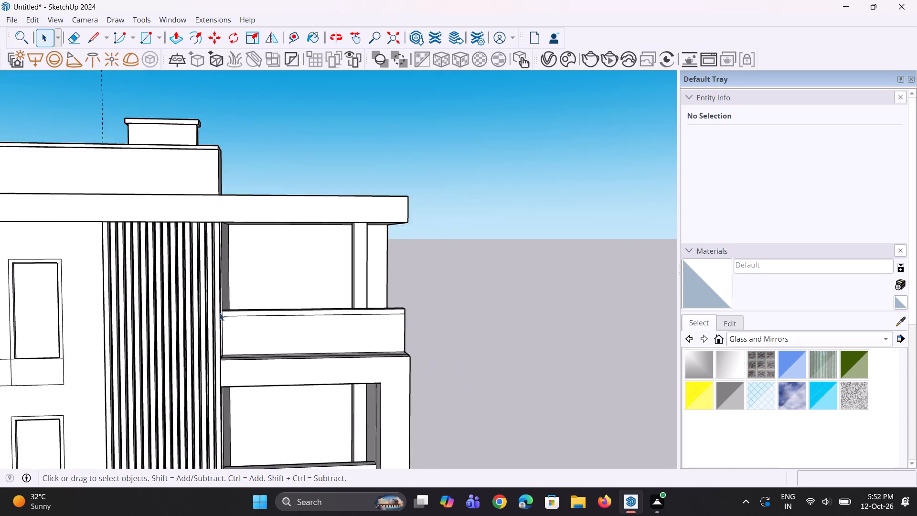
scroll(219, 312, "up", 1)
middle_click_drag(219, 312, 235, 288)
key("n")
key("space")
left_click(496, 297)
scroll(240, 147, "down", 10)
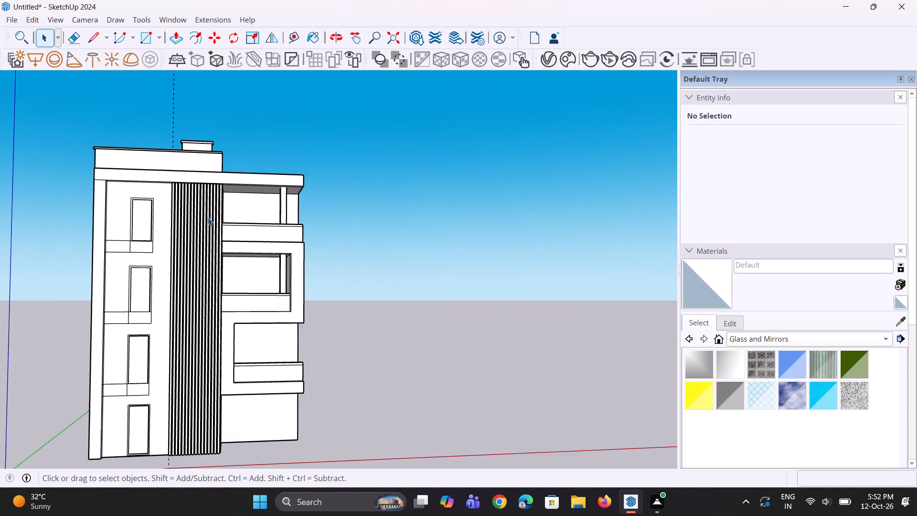
Copy the second-floor balcony railing panel's edge beside the fins about 2 1/16" along the panel, and copy it again to outline a narrow strip.
middle_click_drag(201, 237, 186, 269)
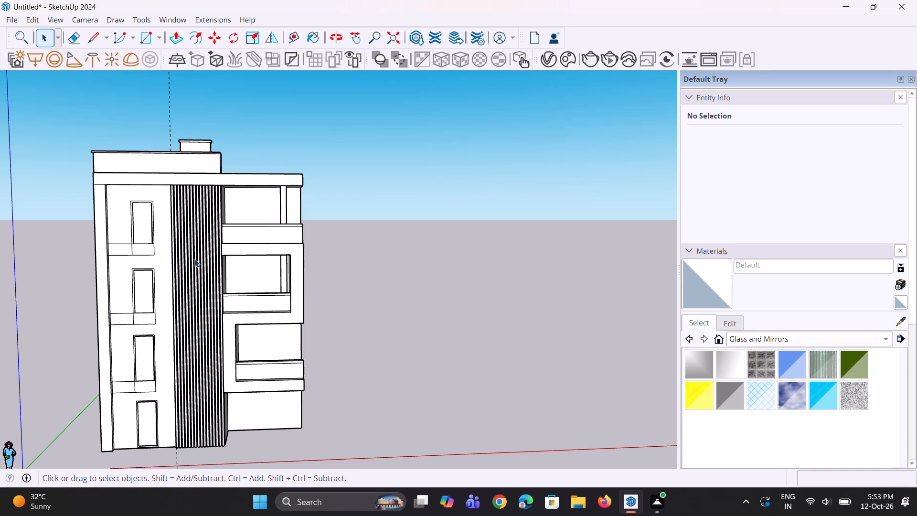
scroll(194, 259, "down", 6)
middle_click_drag(202, 267, 177, 259)
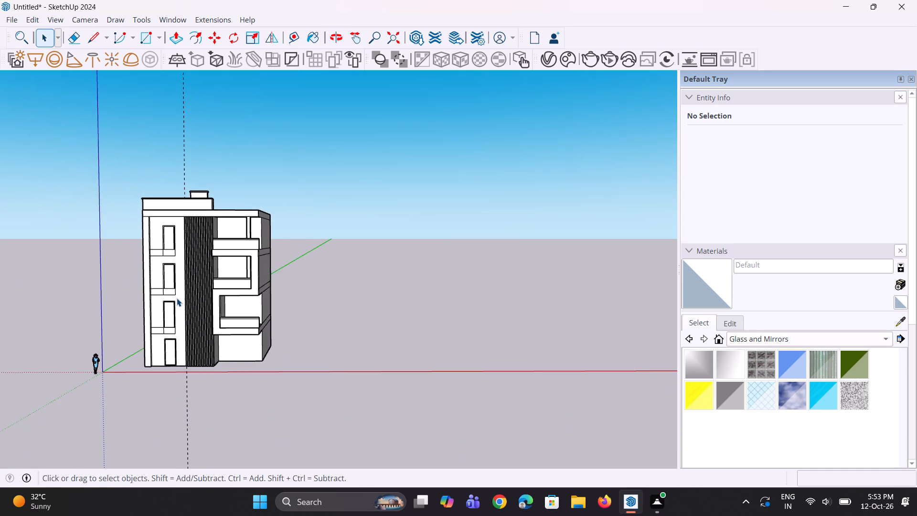
scroll(177, 298, "up", 5)
middle_click_drag(211, 316, 267, 304)
scroll(230, 249, "up", 17)
middle_click_drag(225, 293, 211, 292)
scroll(211, 292, "up", 3)
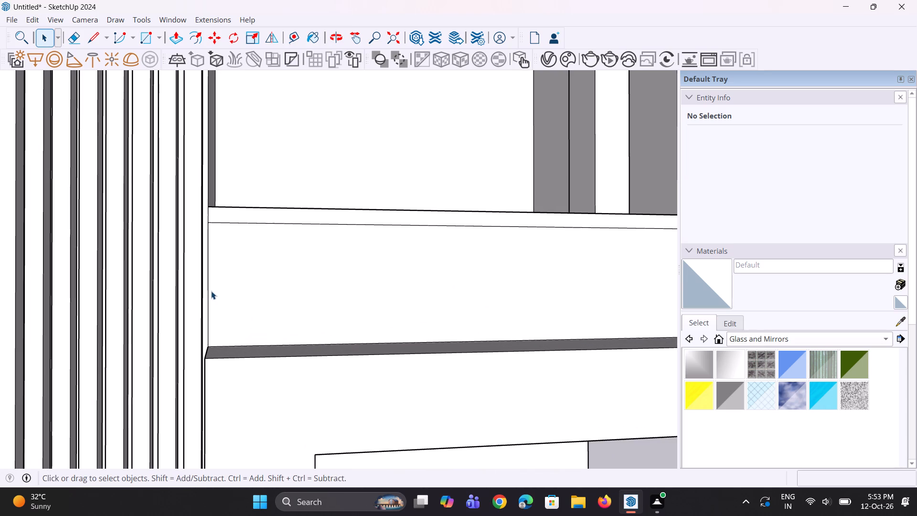
left_click(209, 278)
scroll(212, 288, "up", 3)
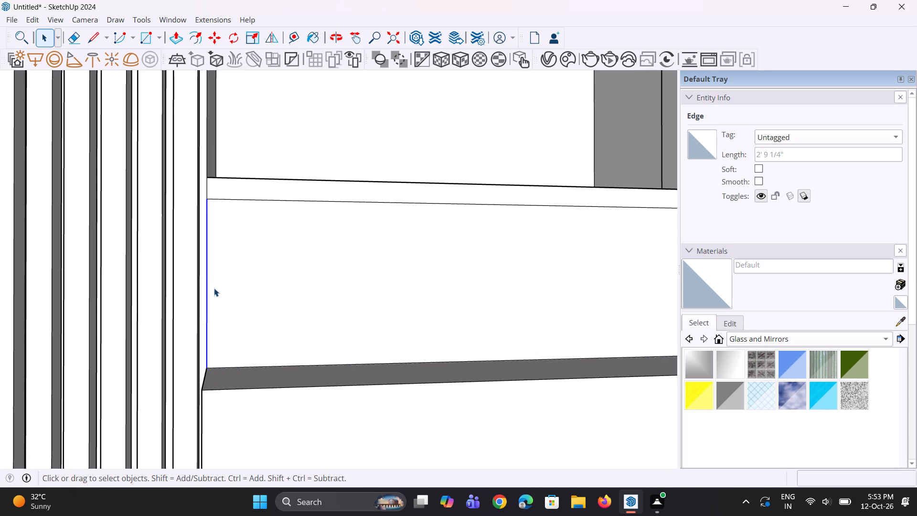
key("m")
left_click(209, 363)
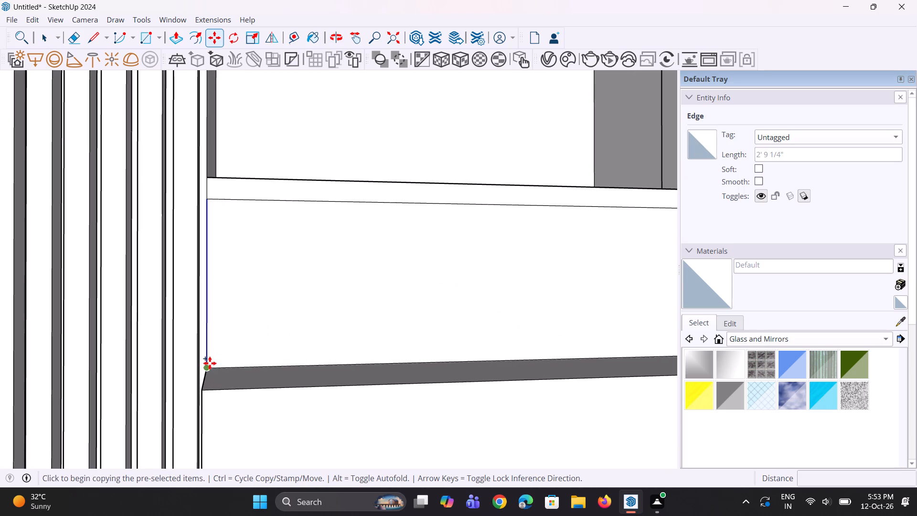
left_click(217, 364)
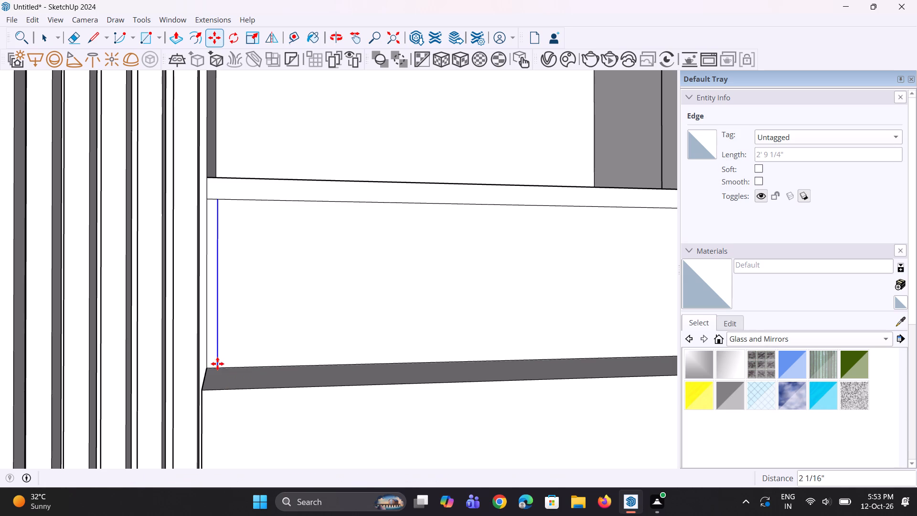
key("m")
left_click(219, 363)
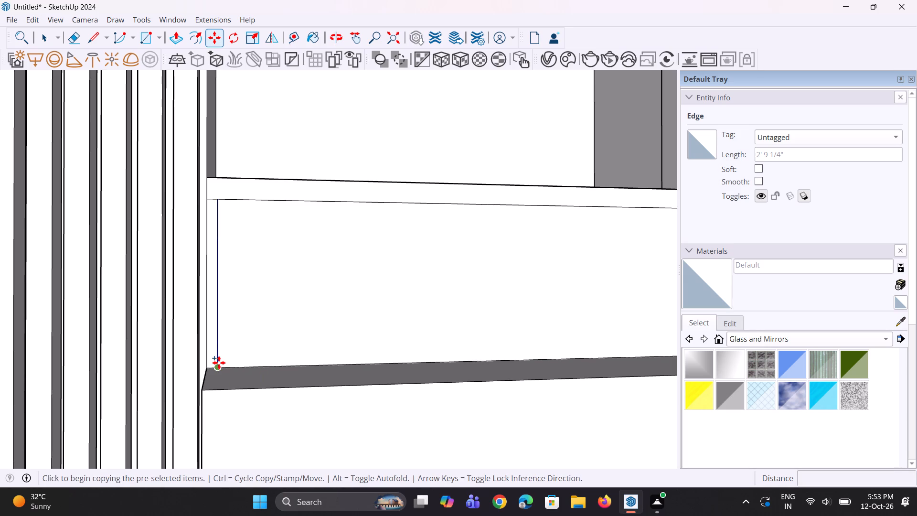
left_click(235, 365)
Push/Pull the narrow strip out from the railing panel about 1 3/4", plus about 2 3/8" more, to form a baluster.
middle_click_drag(379, 344, 316, 345)
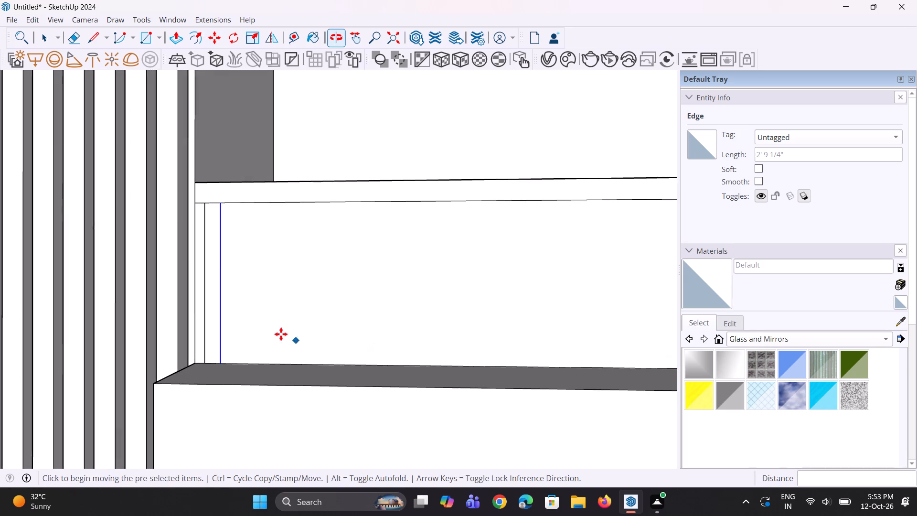
key("space")
key("p")
left_click(206, 296)
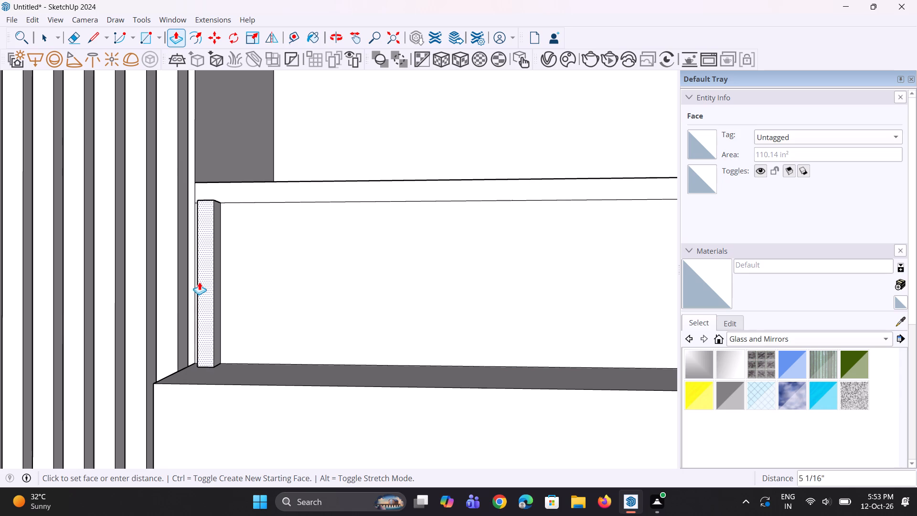
left_click(203, 282)
middle_click_drag(219, 307, 167, 350)
middle_click_drag(171, 344, 176, 343)
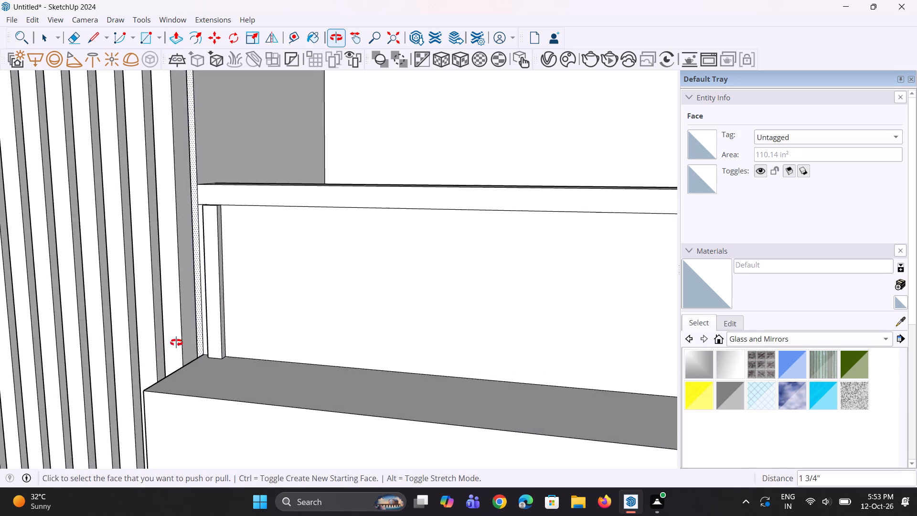
middle_click_drag(176, 343, 219, 321)
left_click(219, 316)
left_click(216, 320)
Group the new baluster's front, top and two side faces.
middle_click_drag(287, 314, 232, 382)
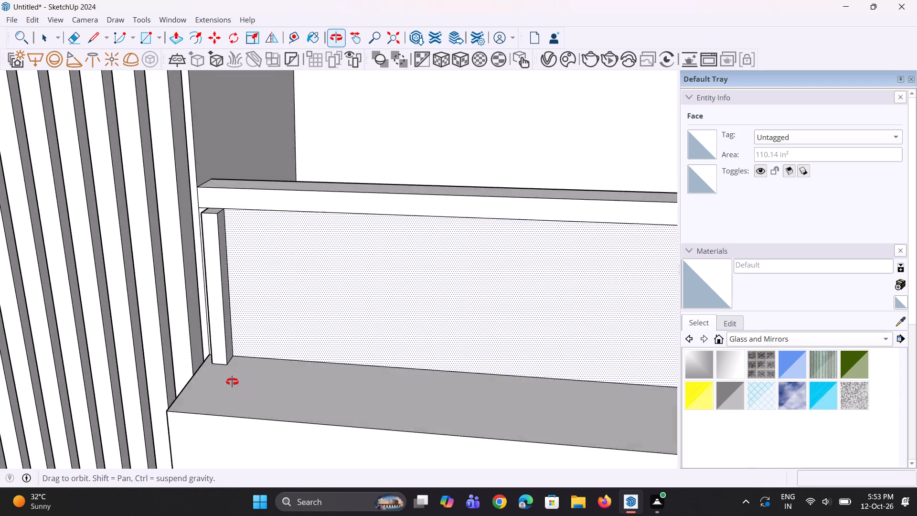
middle_click_drag(232, 382, 310, 368)
scroll(262, 301, "up", 5)
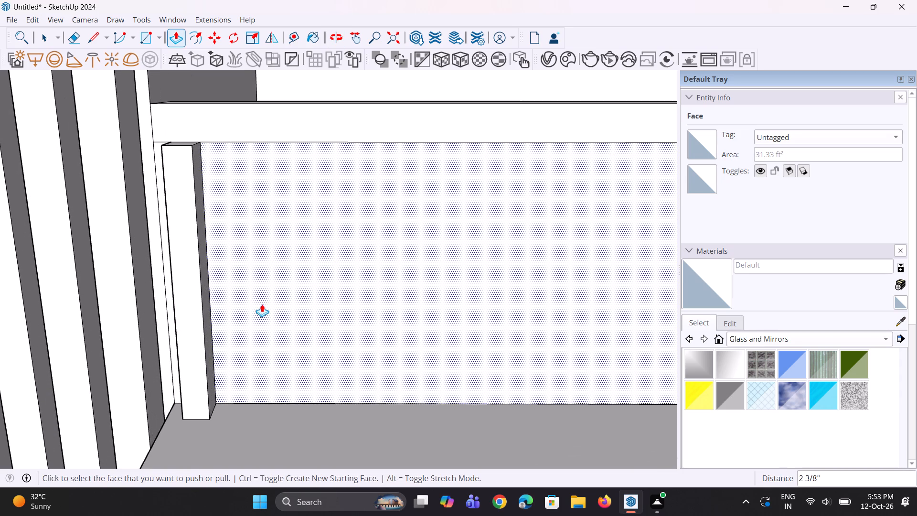
key("space")
left_click(198, 319)
middle_click_drag(218, 334, 129, 333)
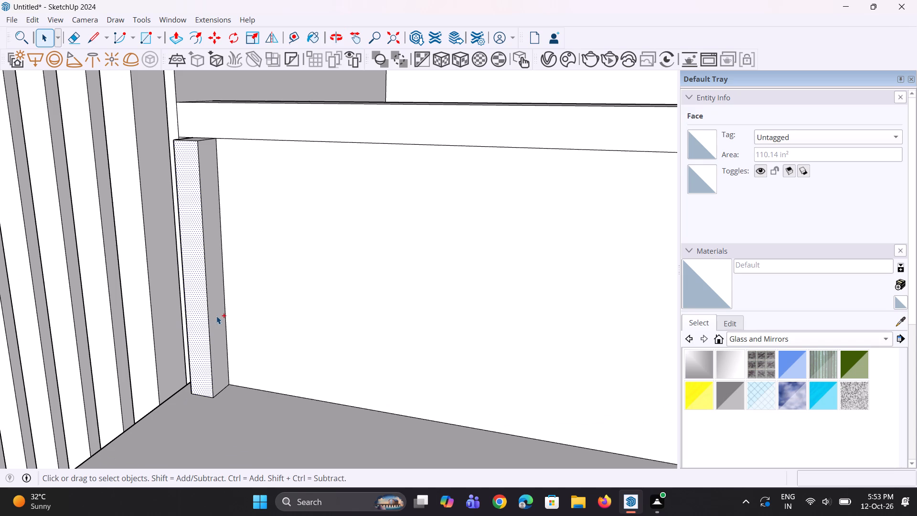
left_click(217, 316, "ctrl")
middle_click_drag(187, 331, 427, 351, "ctrl")
scroll(231, 331, "up", 1, "ctrl")
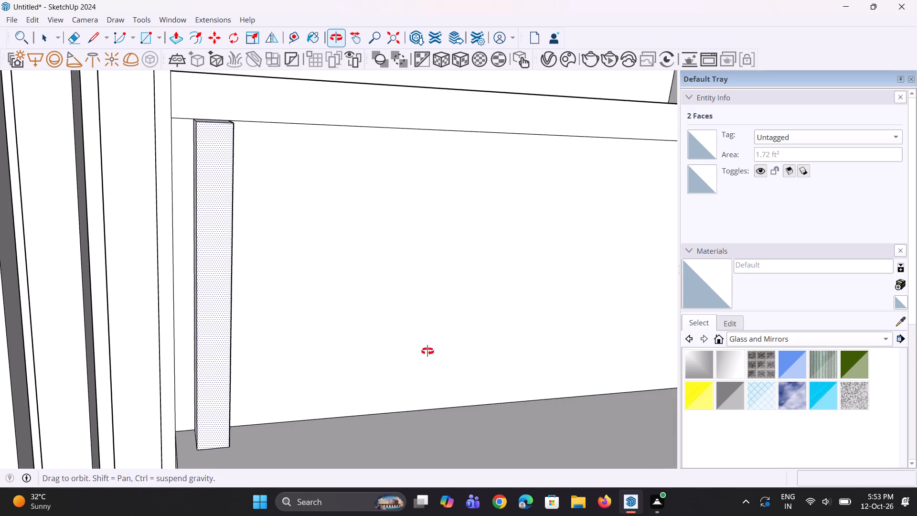
middle_click_drag(427, 351, 437, 353, "ctrl")
scroll(246, 289, "up", 2, "ctrl")
scroll(205, 266, "up", 3, "ctrl")
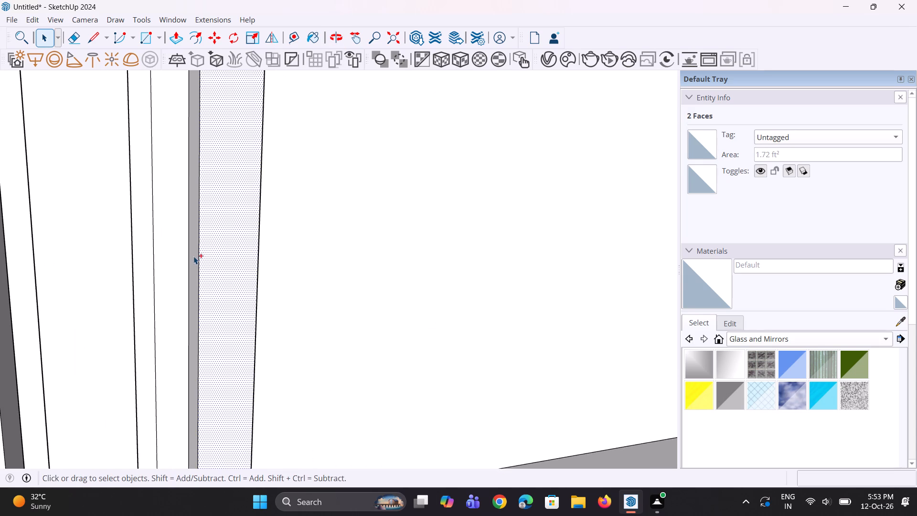
left_click(194, 256, "ctrl")
scroll(214, 286, "down", 6, "ctrl")
middle_click_drag(211, 201, 194, 282, "ctrl")
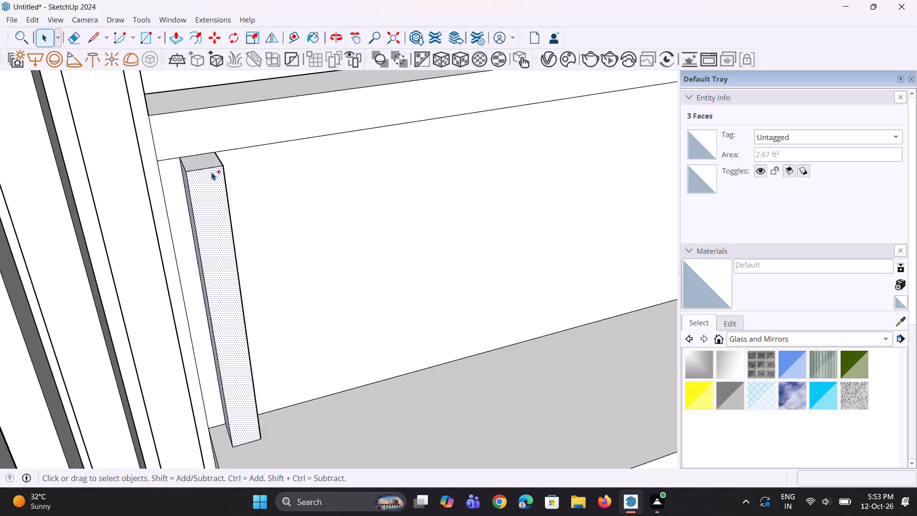
left_click(205, 164, "ctrl")
middle_click_drag(227, 360, 182, 201, "ctrl")
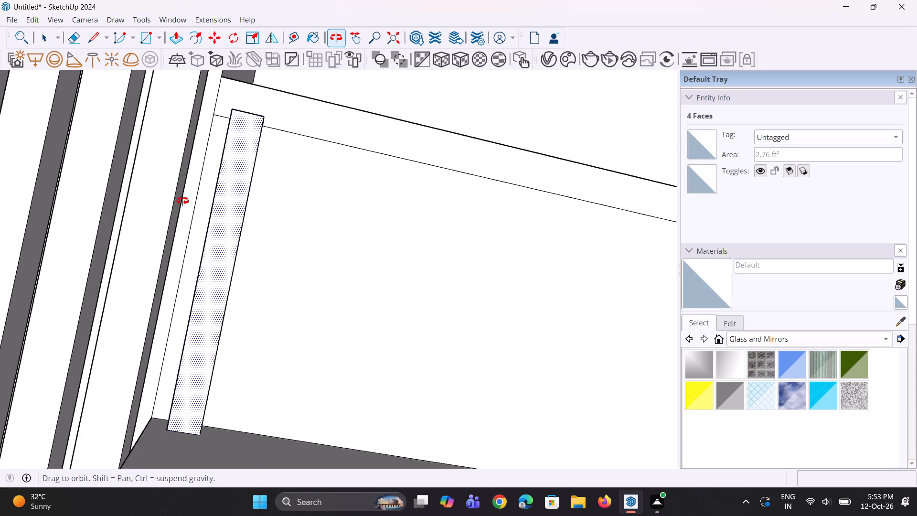
middle_click_drag(182, 201, 186, 257, "ctrl")
right_click(211, 263)
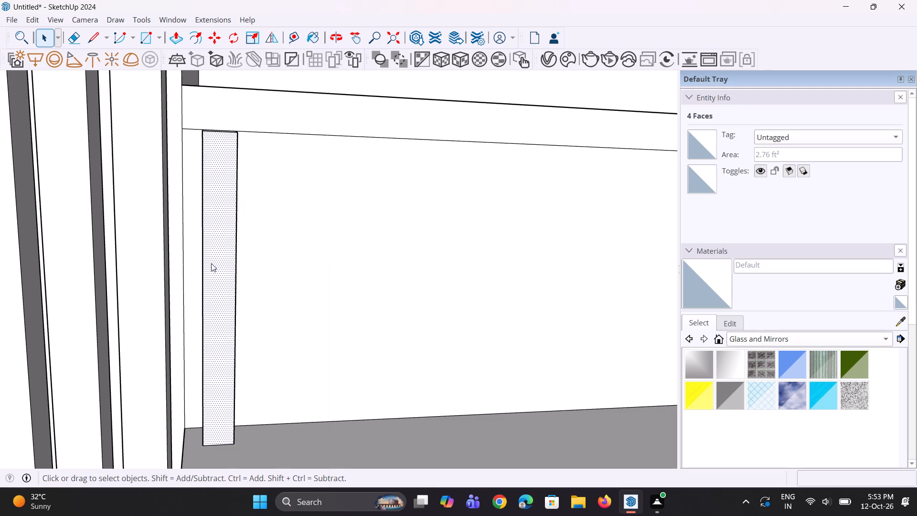
left_click(275, 376)
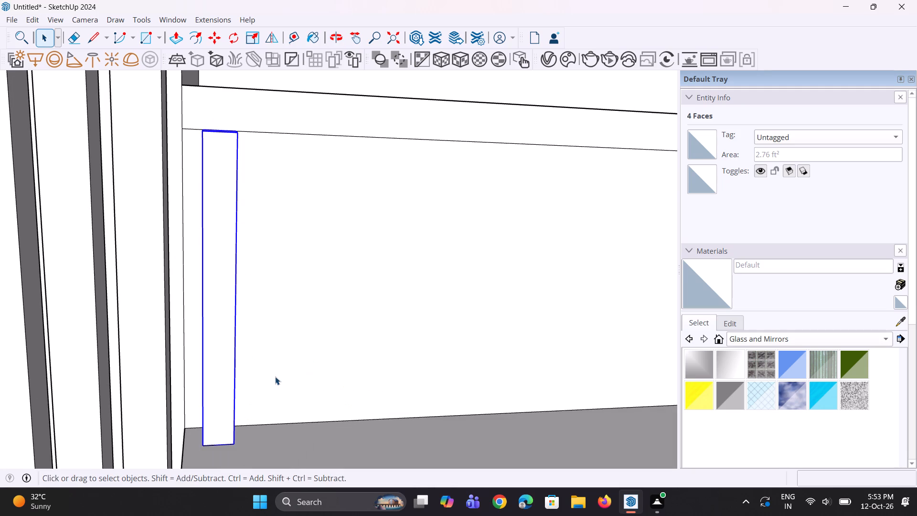
Copy the baluster group about 5 1/16" along the railing and multiply it into 20 evenly spaced copies.
key("m")
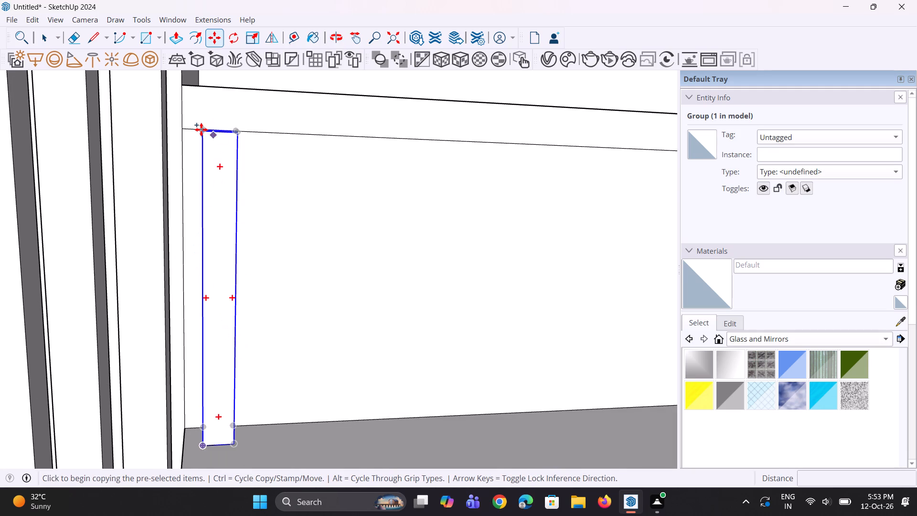
left_click(201, 129)
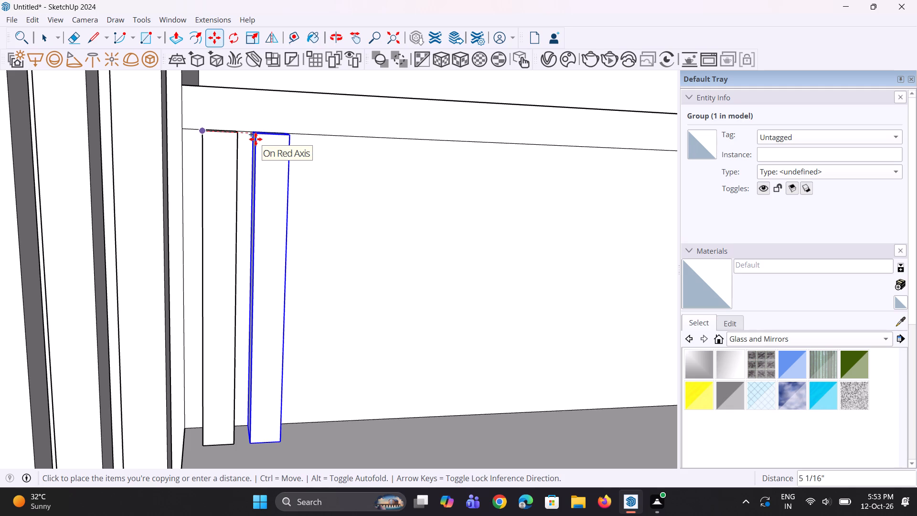
left_click(256, 139)
key("asterisk")
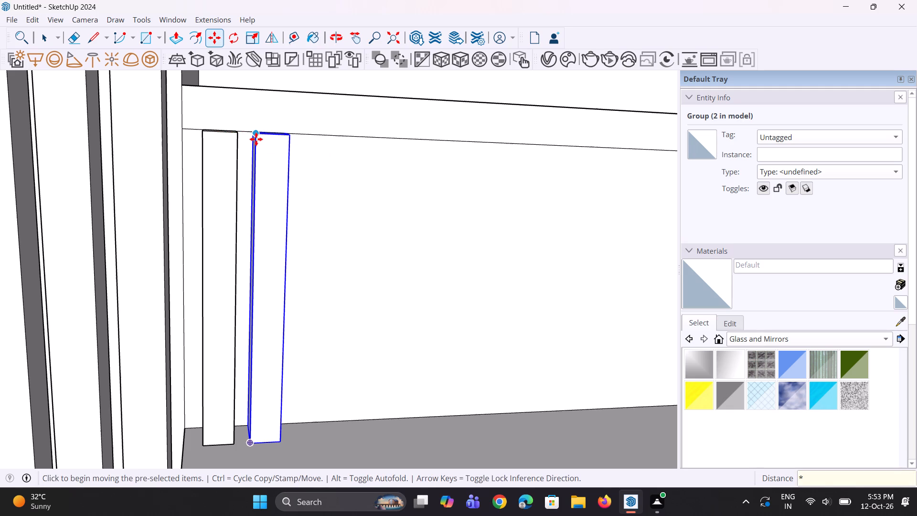
type("20")
key("Return")
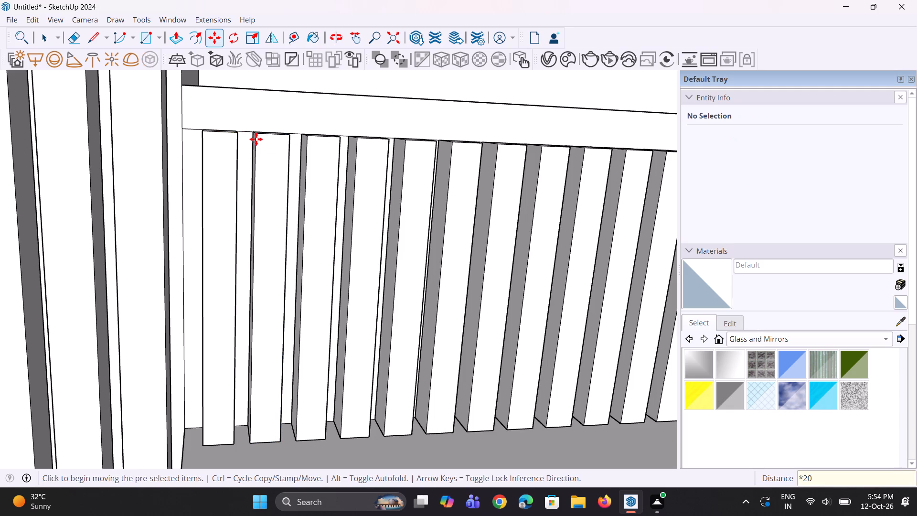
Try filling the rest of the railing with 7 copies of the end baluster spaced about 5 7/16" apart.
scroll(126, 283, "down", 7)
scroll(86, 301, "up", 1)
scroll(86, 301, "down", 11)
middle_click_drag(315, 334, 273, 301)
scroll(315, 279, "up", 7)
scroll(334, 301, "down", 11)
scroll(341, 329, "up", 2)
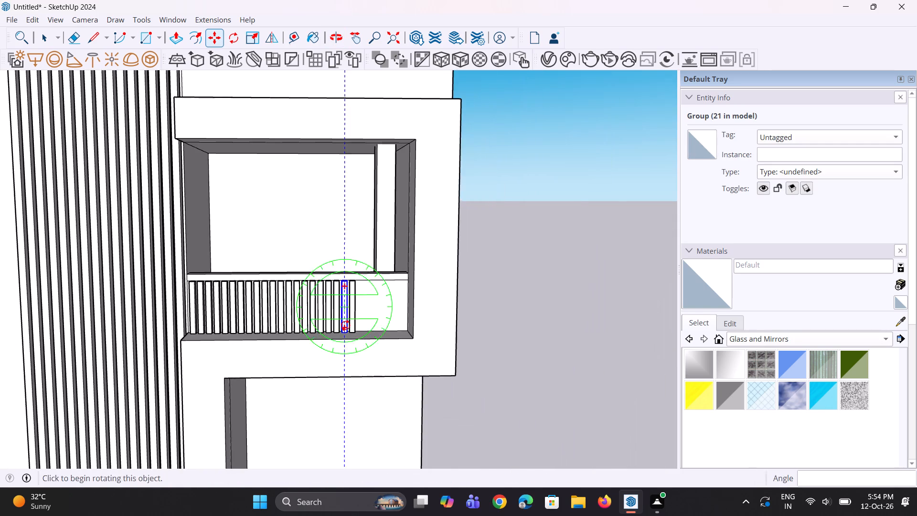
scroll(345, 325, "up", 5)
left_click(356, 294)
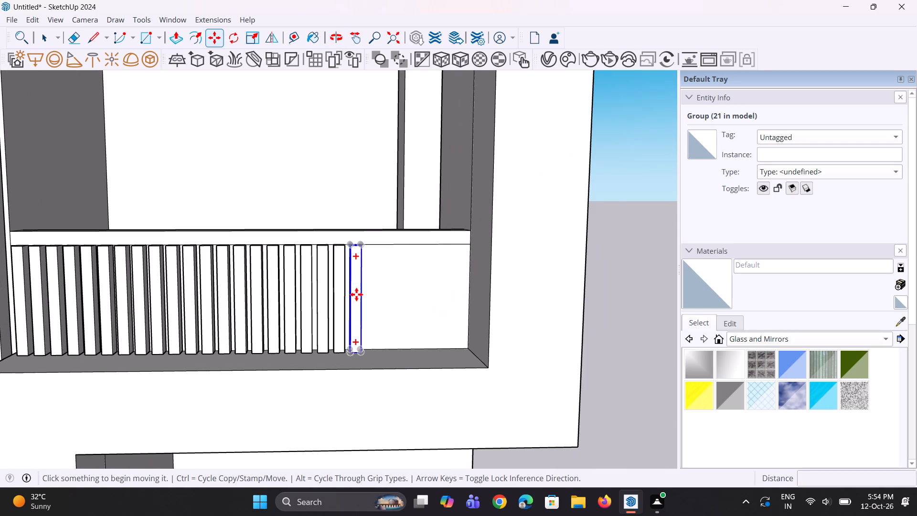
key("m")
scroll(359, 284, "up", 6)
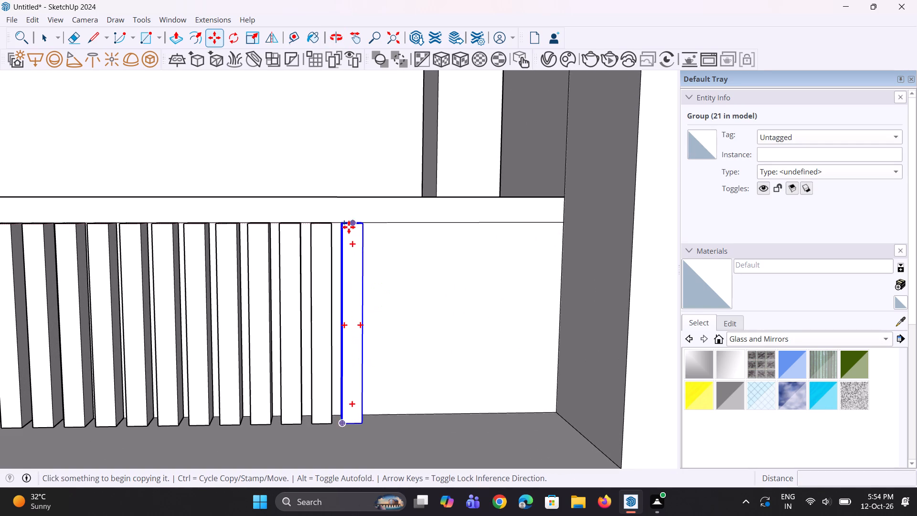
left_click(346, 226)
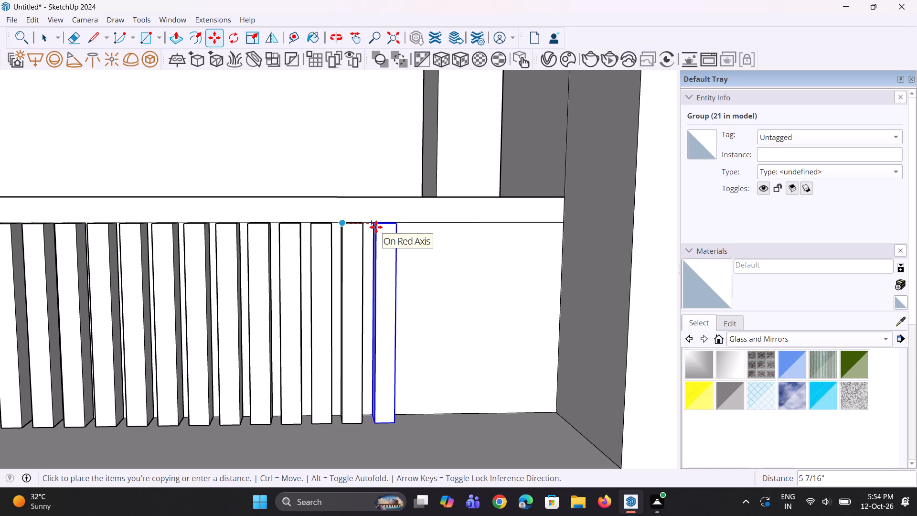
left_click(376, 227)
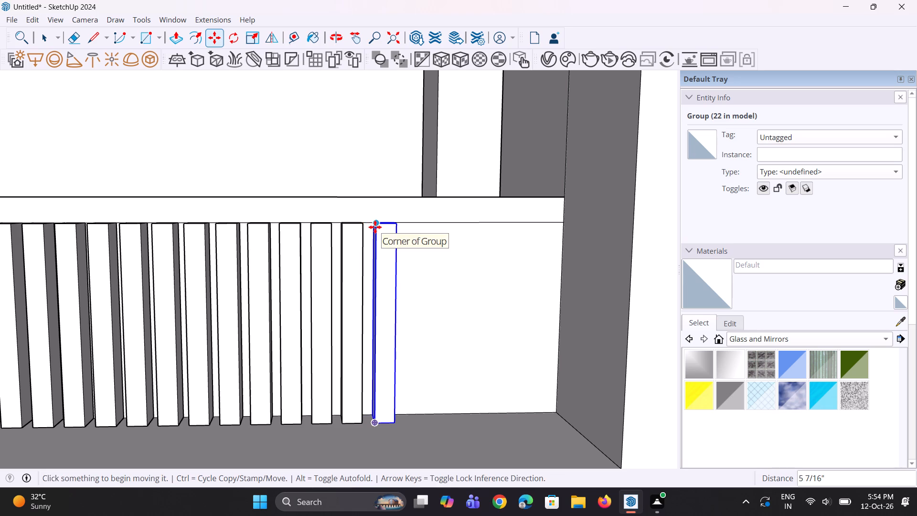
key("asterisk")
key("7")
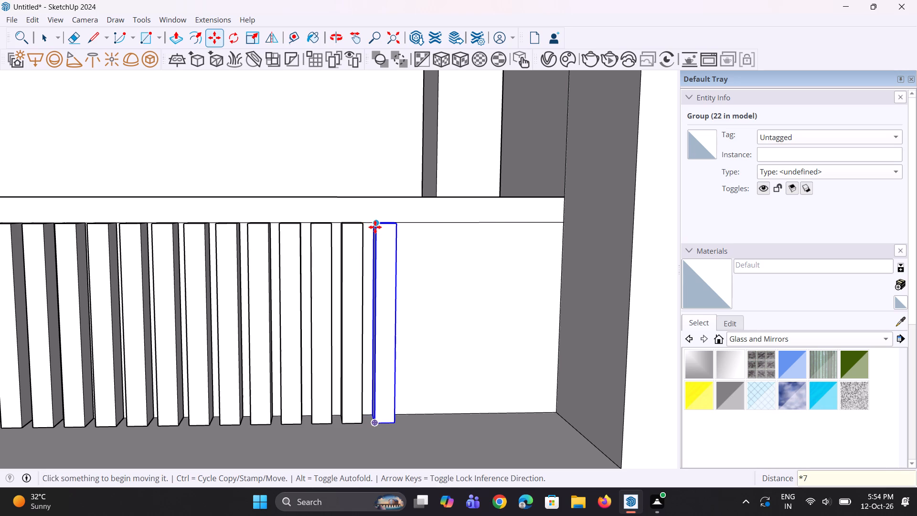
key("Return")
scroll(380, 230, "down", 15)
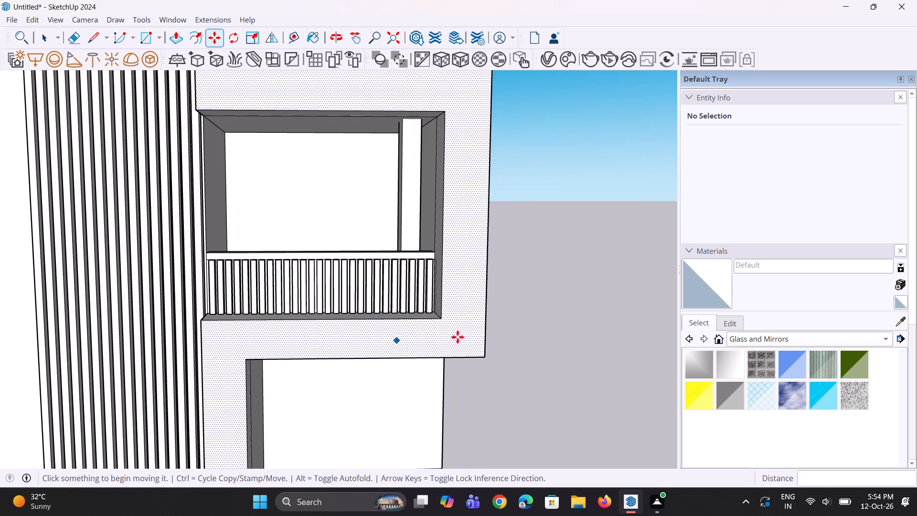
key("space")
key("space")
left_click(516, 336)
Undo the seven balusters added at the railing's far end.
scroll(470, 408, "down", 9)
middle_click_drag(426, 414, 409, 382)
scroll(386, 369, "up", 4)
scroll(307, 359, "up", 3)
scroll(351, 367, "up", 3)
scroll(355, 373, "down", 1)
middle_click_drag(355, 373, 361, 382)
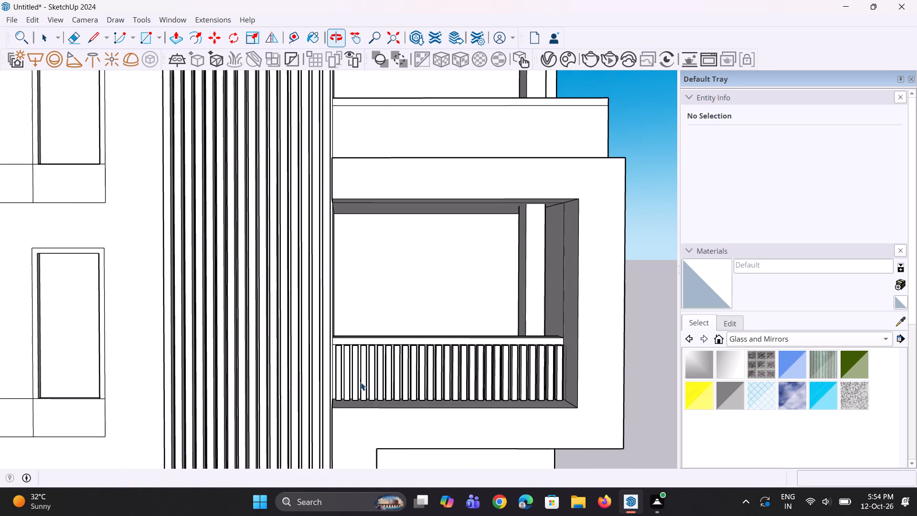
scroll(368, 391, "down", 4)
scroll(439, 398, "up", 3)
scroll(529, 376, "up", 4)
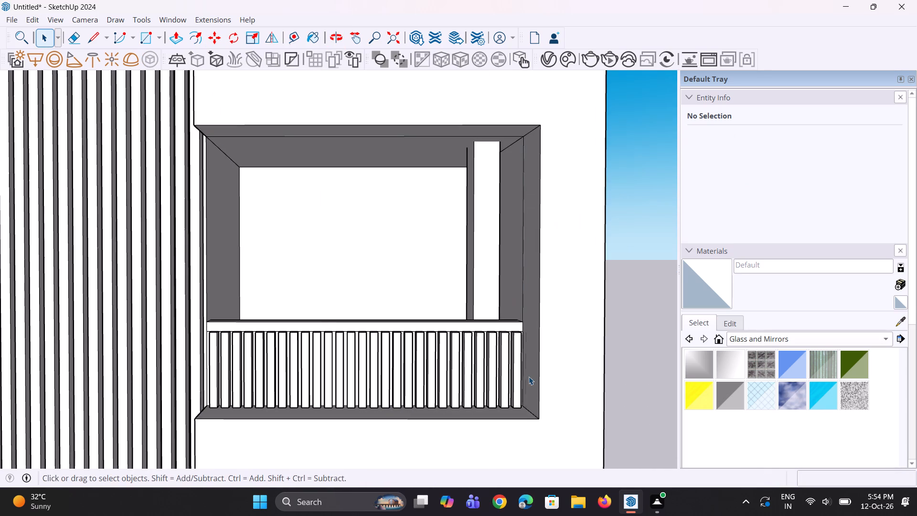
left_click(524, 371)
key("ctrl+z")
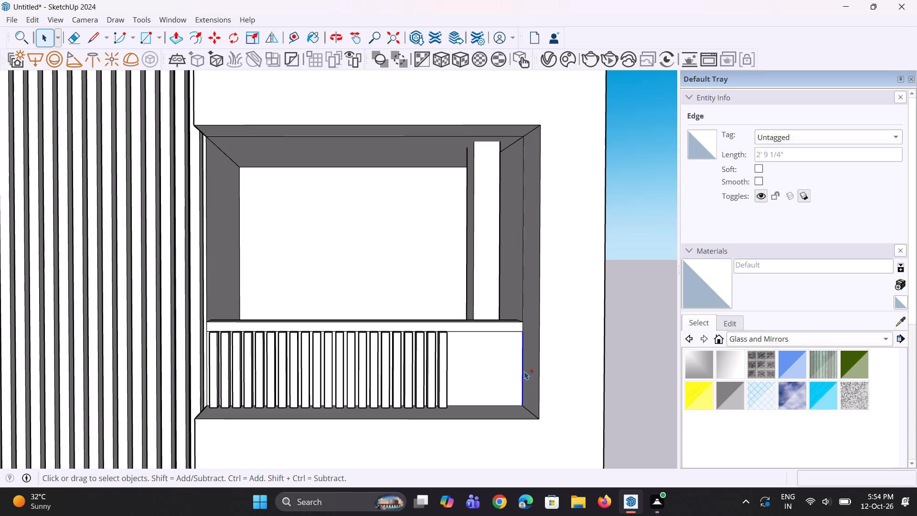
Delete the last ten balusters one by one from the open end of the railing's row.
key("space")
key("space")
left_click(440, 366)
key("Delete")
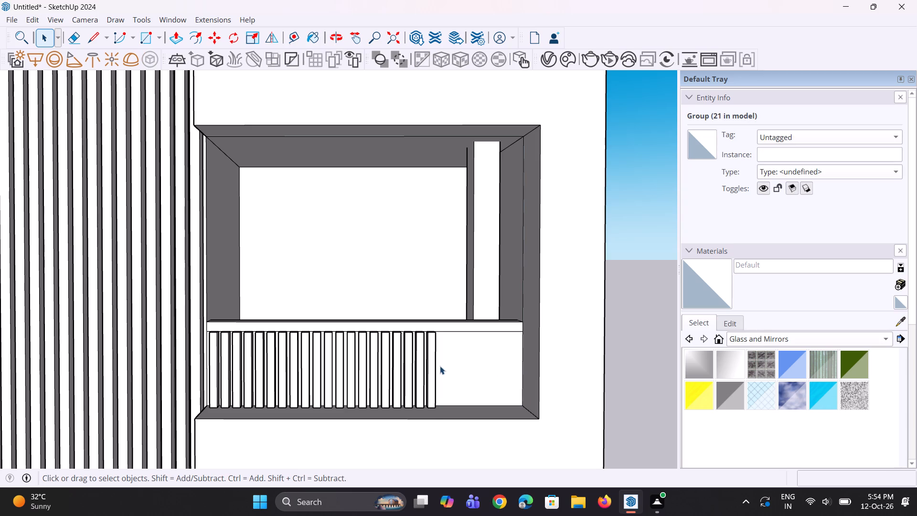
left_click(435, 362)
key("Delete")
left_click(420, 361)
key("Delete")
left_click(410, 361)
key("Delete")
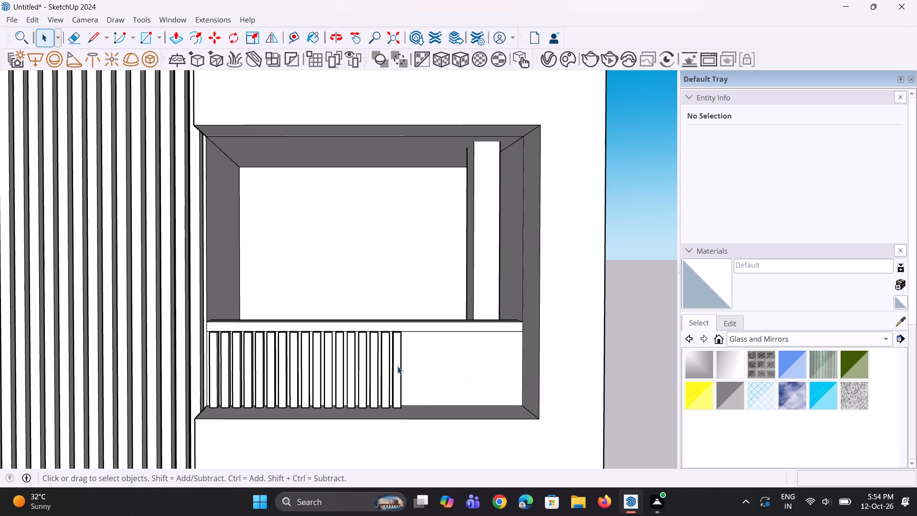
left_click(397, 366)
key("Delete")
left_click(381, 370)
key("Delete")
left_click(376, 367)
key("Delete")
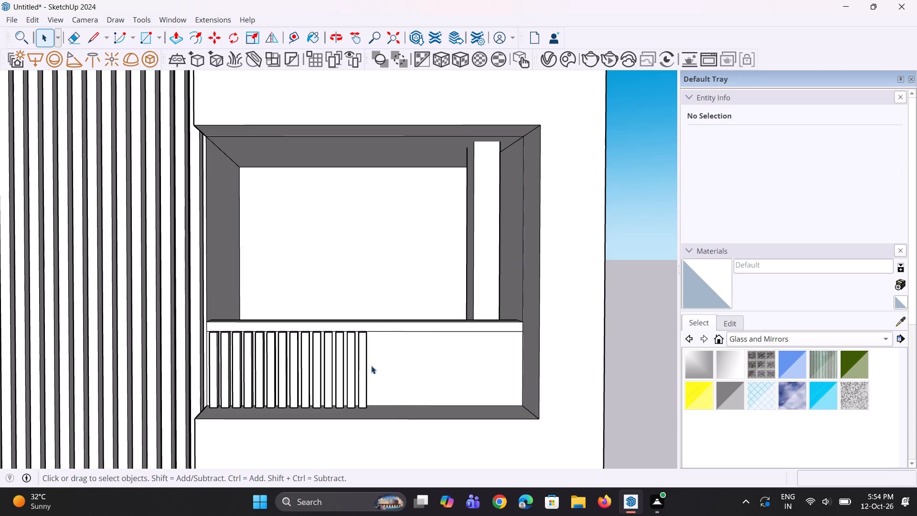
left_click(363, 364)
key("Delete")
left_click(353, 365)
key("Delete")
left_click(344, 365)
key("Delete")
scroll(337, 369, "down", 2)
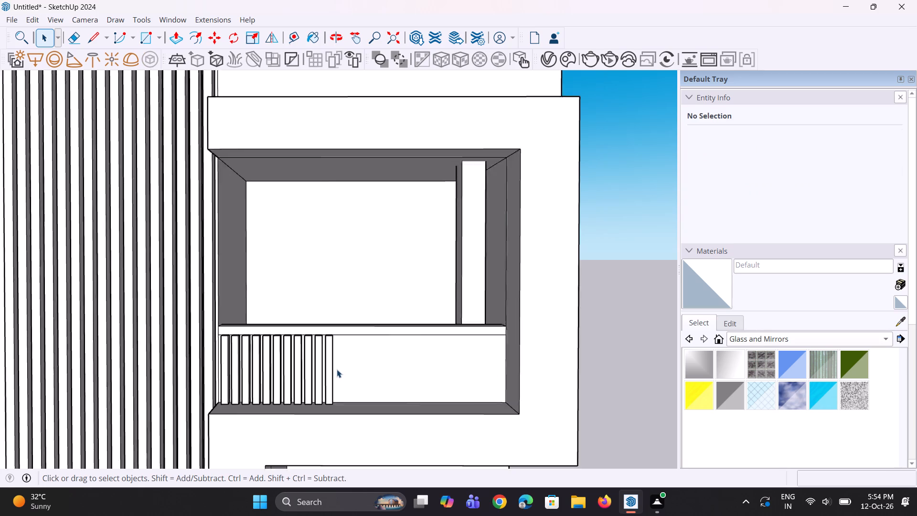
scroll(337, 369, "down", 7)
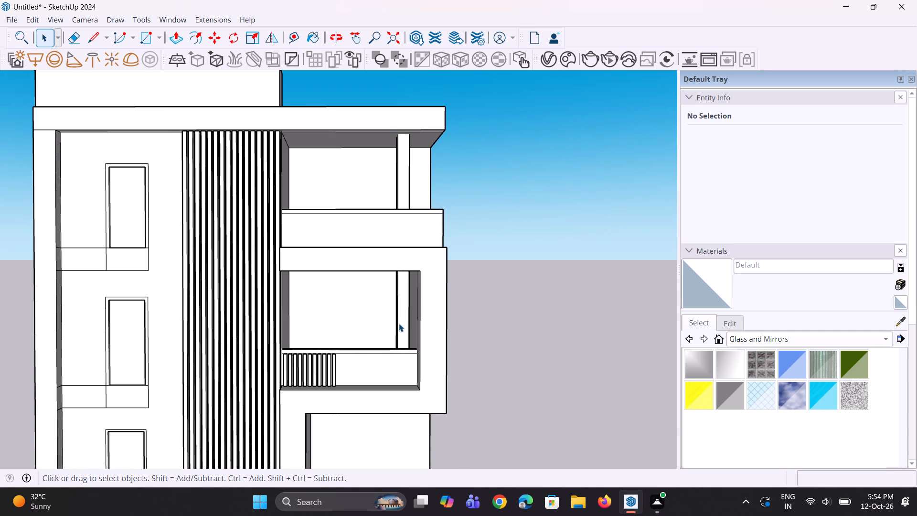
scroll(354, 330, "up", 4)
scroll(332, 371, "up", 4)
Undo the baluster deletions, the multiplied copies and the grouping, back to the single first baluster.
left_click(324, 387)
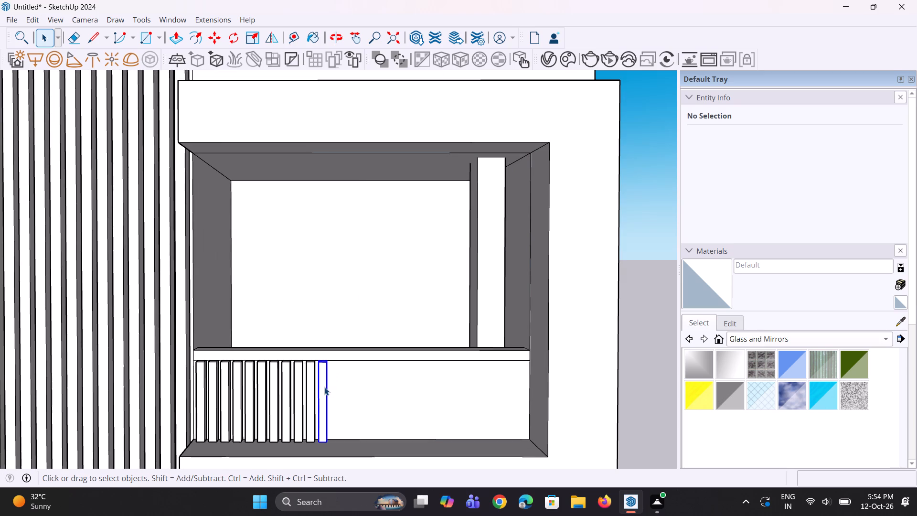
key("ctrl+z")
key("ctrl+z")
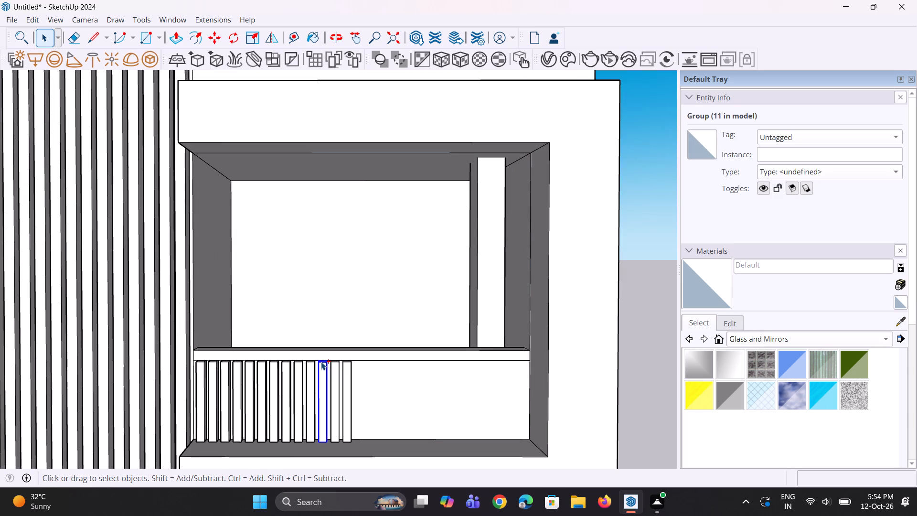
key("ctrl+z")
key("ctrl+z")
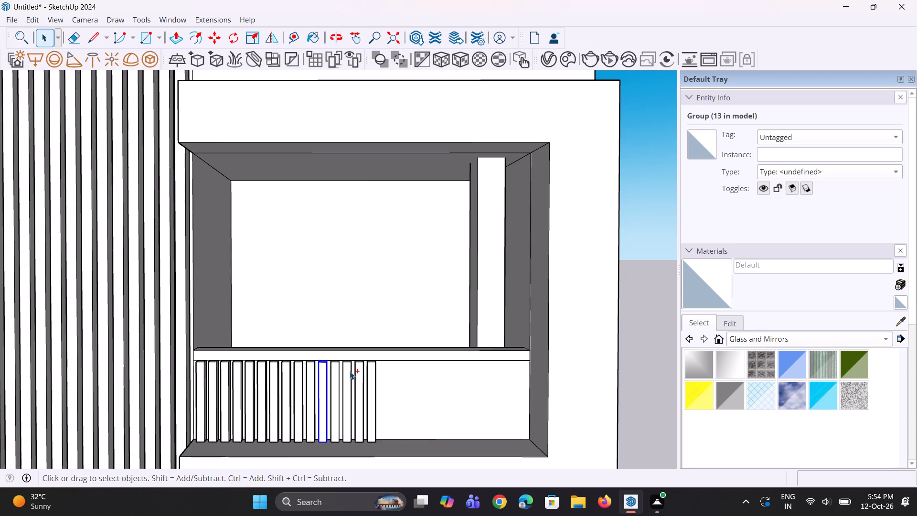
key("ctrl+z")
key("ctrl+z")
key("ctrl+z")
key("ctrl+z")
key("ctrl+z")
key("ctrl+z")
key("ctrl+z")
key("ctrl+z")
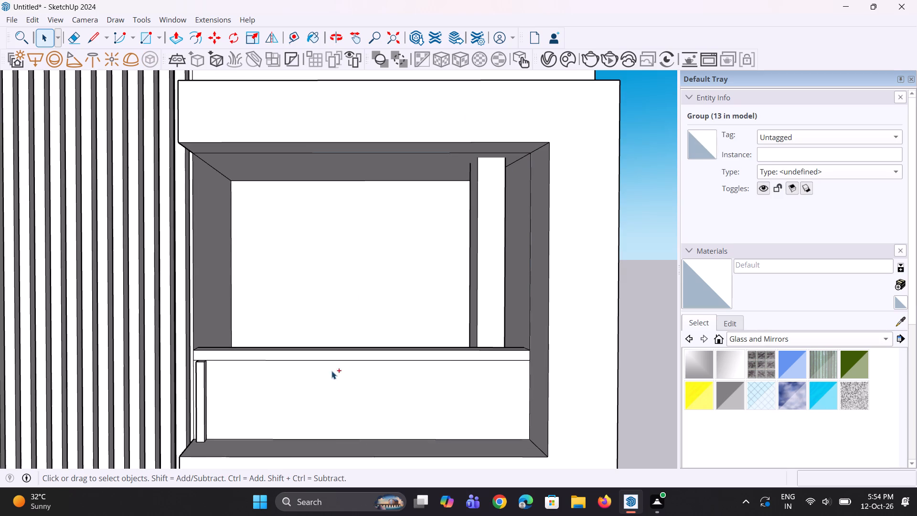
Group the first baluster's front, top and two side faces.
left_click(199, 407)
scroll(195, 380, "up", 15)
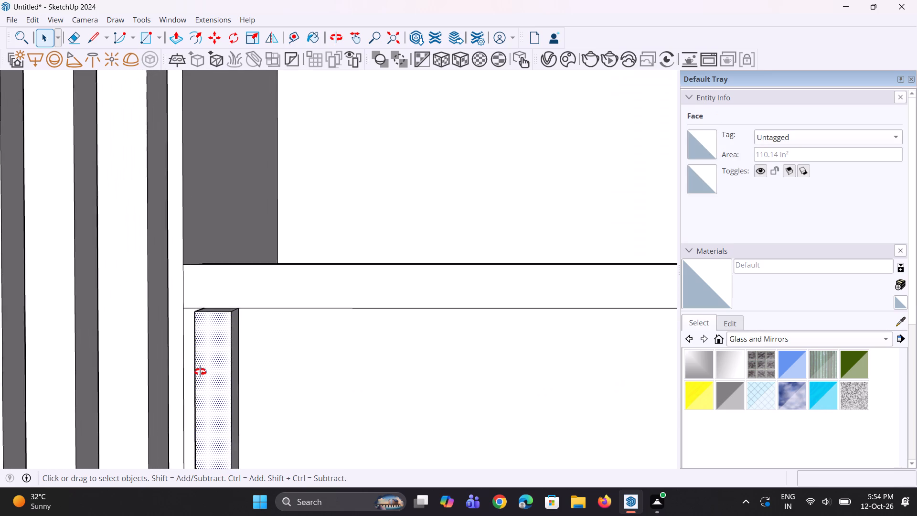
middle_click_drag(200, 372, 122, 387)
left_click(233, 365, "ctrl")
scroll(191, 385, "up", 1, "ctrl")
middle_click_drag(191, 385, 195, 385, "ctrl")
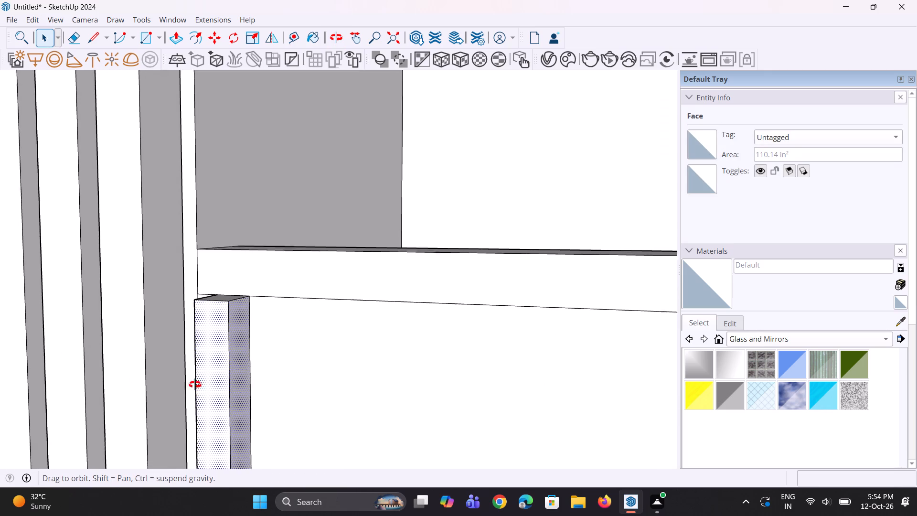
middle_click_drag(195, 385, 322, 375, "ctrl")
scroll(228, 336, "up", 5, "ctrl")
scroll(220, 319, "up", 1)
middle_click_drag(221, 319, 302, 296)
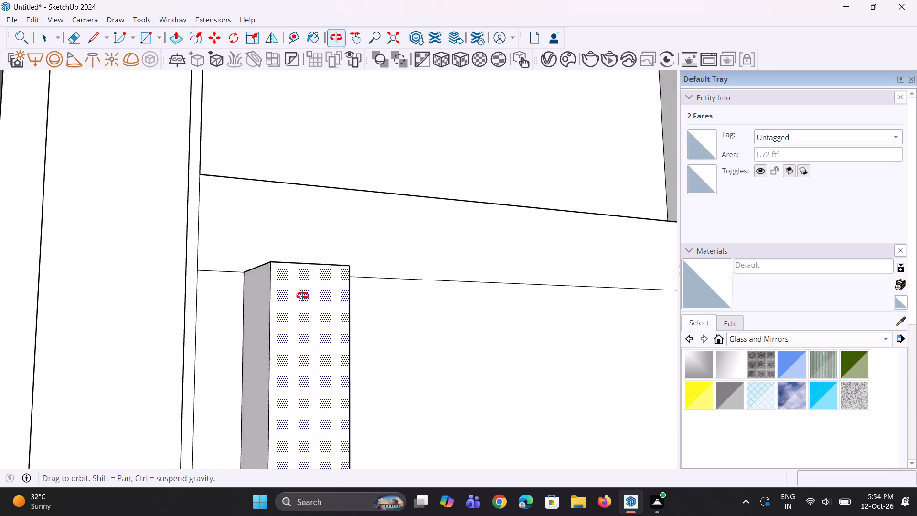
middle_click_drag(302, 296, 318, 301)
left_click(279, 313, "ctrl")
middle_click_drag(313, 355, 228, 360, "ctrl")
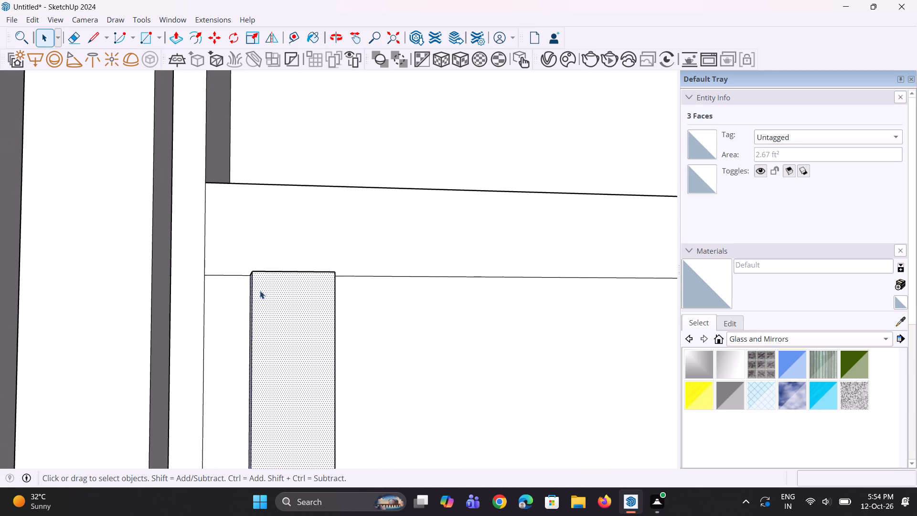
middle_click_drag(260, 290, 218, 429)
left_click(288, 305, "ctrl")
right_click(287, 381, "ctrl")
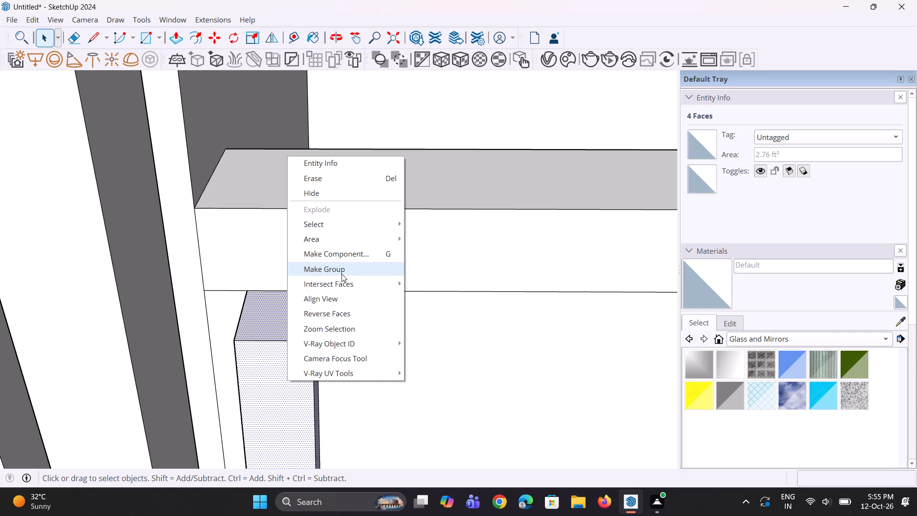
left_click(341, 274)
Examine the baluster's placement and the whole building facade from several angles.
scroll(303, 347, "down", 13)
middle_click_drag(169, 289, 253, 220)
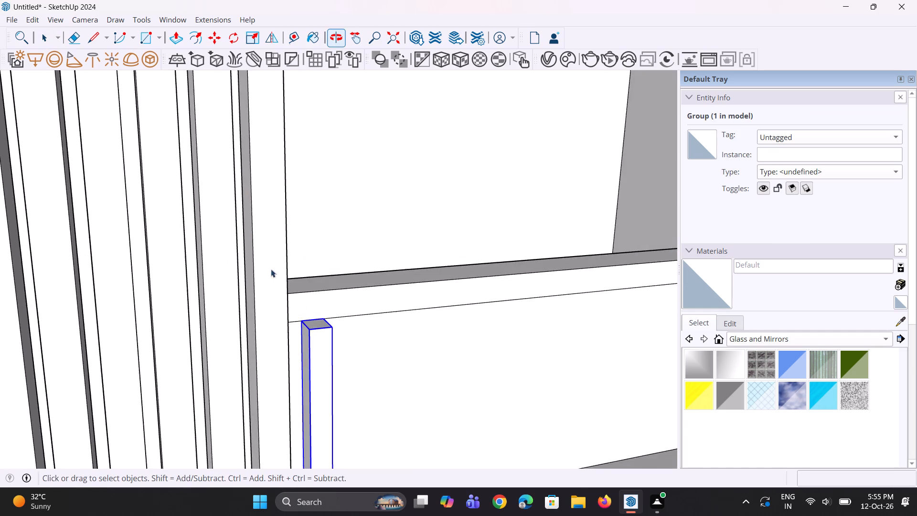
scroll(282, 286, "down", 11)
middle_click_drag(341, 451, 209, 405)
scroll(336, 449, "up", 1)
scroll(197, 238, "up", 4)
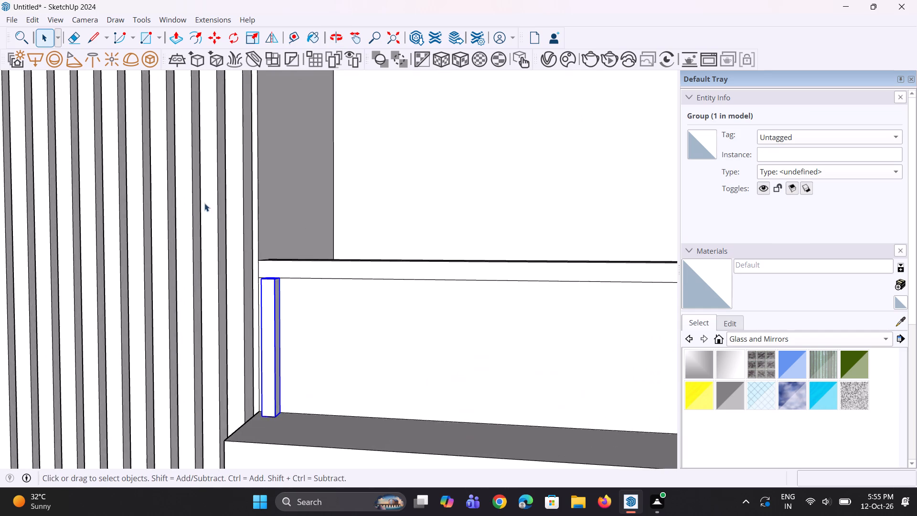
middle_click_drag(233, 236, 428, 307)
scroll(416, 300, "down", 20)
middle_click_drag(202, 186, 214, 167)
scroll(203, 184, "up", 1)
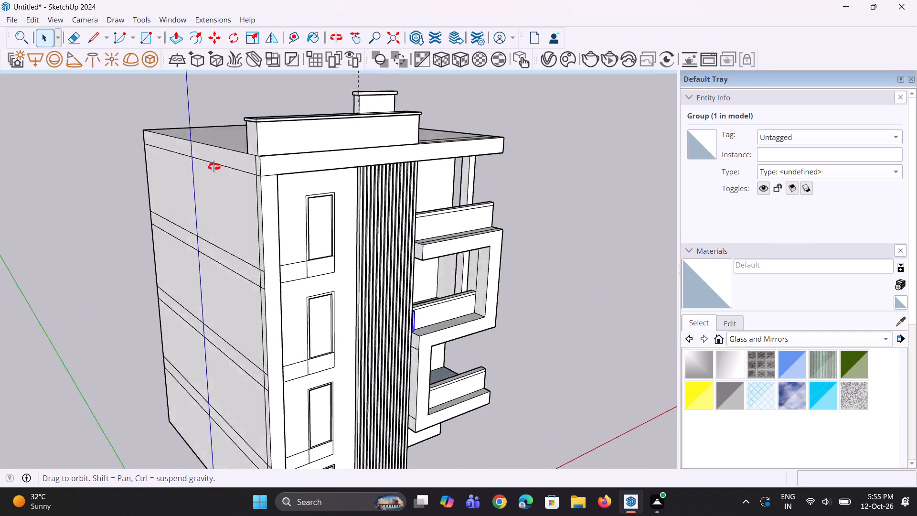
middle_click_drag(214, 167, 242, 131)
middle_click_drag(302, 234, 6, 131)
scroll(227, 230, "up", 1)
scroll(473, 231, "down", 5)
middle_click_drag(537, 236, 548, 292)
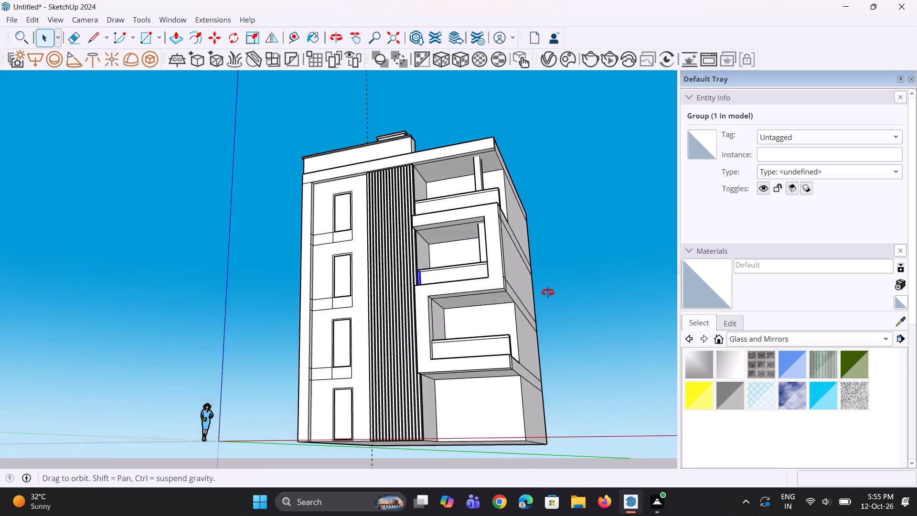
middle_click_drag(548, 292, 553, 327)
scroll(411, 279, "up", 9)
scroll(231, 213, "down", 4)
scroll(218, 118, "down", 2)
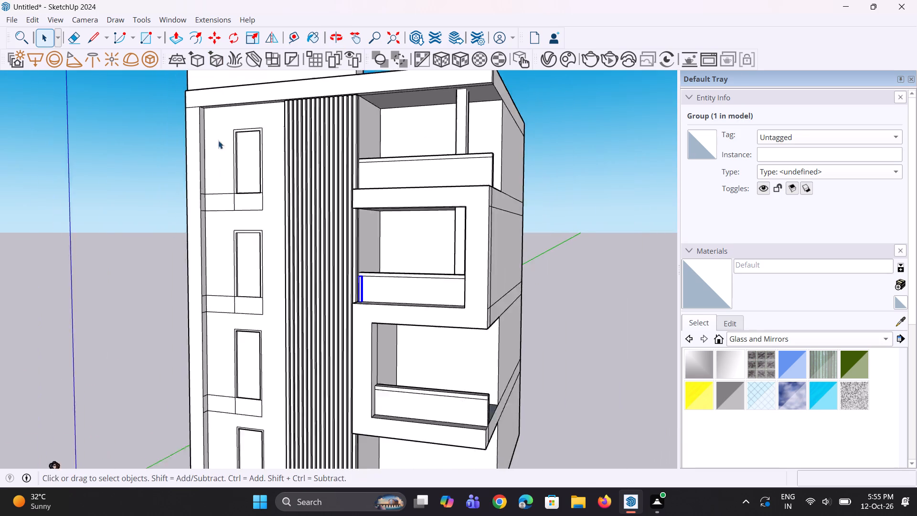
scroll(218, 140, "down", 2)
middle_click_drag(132, 139, 254, 163)
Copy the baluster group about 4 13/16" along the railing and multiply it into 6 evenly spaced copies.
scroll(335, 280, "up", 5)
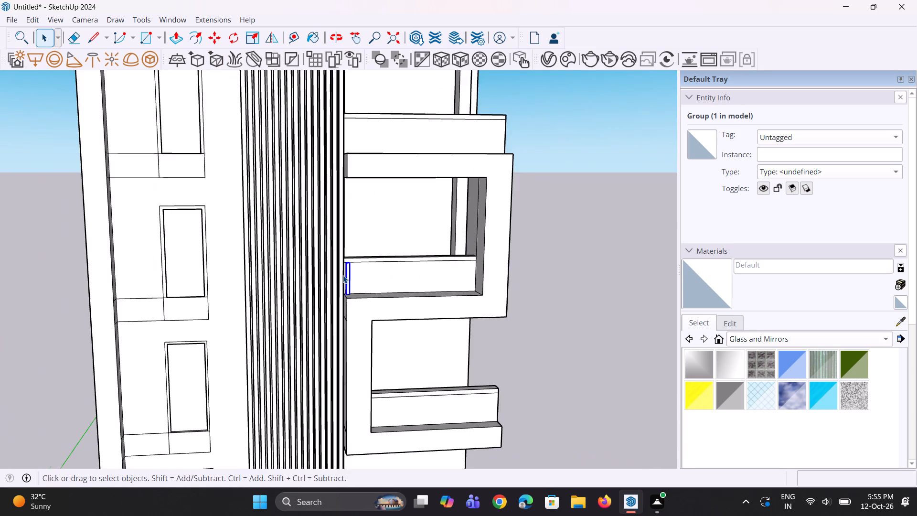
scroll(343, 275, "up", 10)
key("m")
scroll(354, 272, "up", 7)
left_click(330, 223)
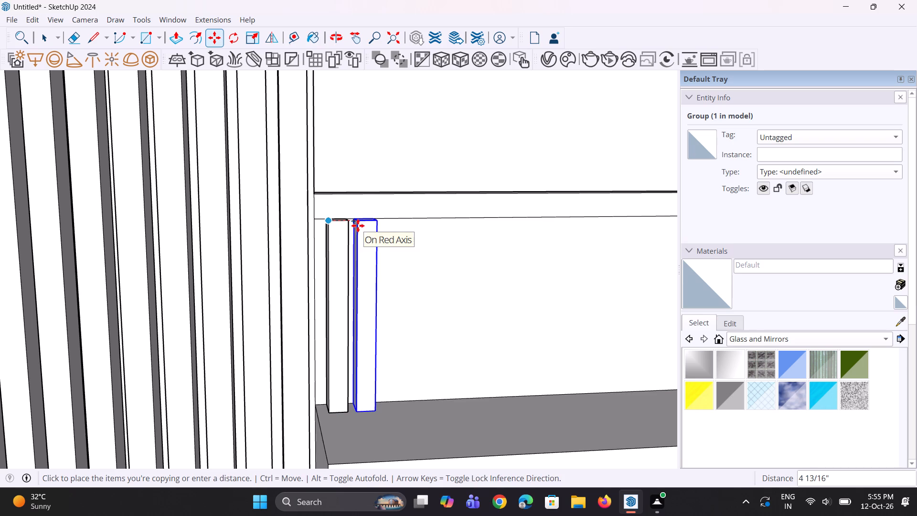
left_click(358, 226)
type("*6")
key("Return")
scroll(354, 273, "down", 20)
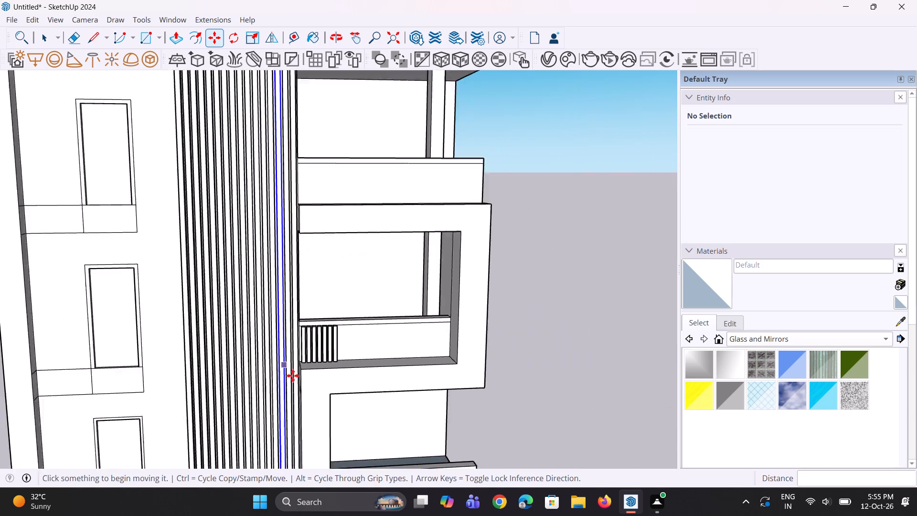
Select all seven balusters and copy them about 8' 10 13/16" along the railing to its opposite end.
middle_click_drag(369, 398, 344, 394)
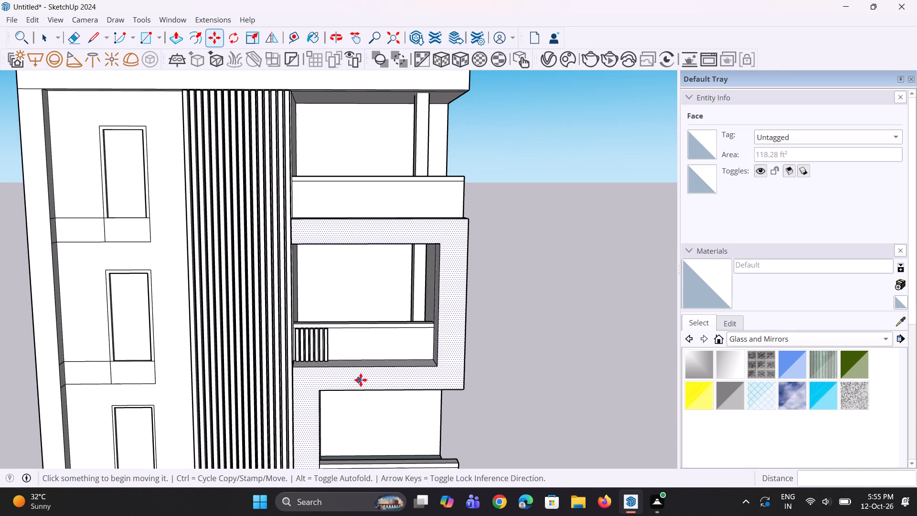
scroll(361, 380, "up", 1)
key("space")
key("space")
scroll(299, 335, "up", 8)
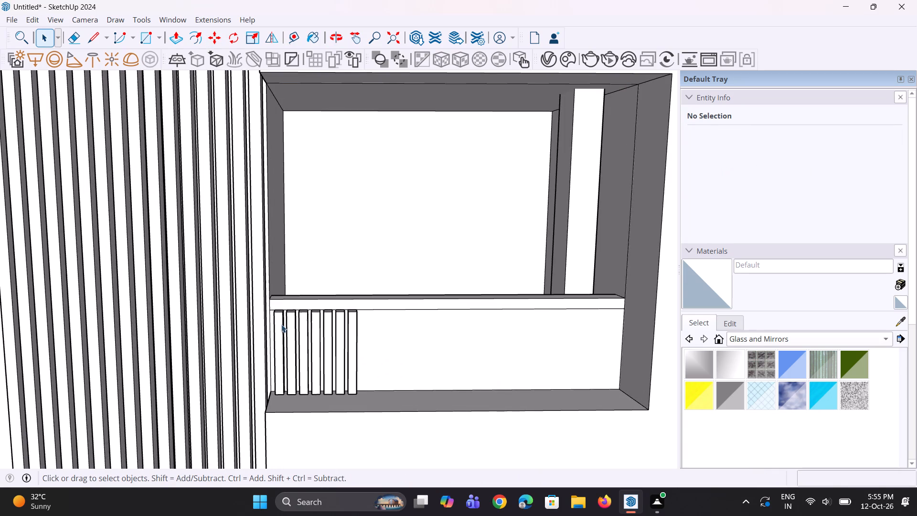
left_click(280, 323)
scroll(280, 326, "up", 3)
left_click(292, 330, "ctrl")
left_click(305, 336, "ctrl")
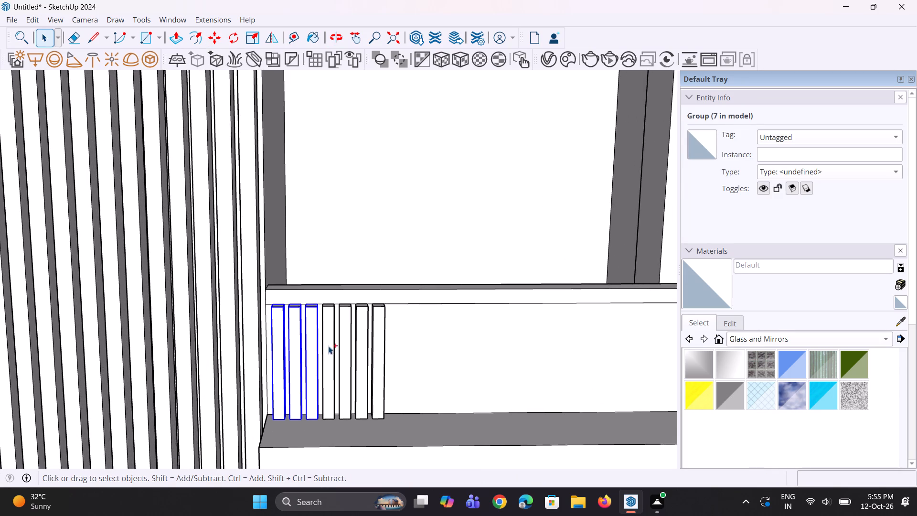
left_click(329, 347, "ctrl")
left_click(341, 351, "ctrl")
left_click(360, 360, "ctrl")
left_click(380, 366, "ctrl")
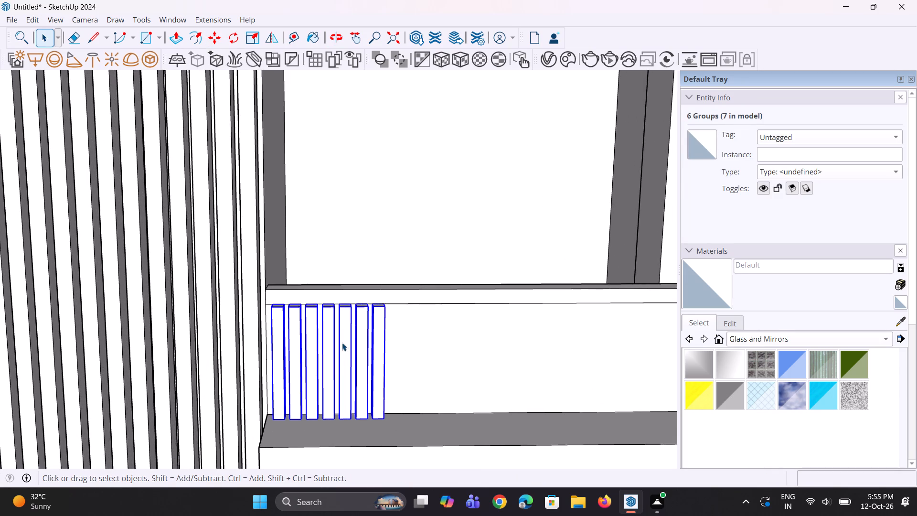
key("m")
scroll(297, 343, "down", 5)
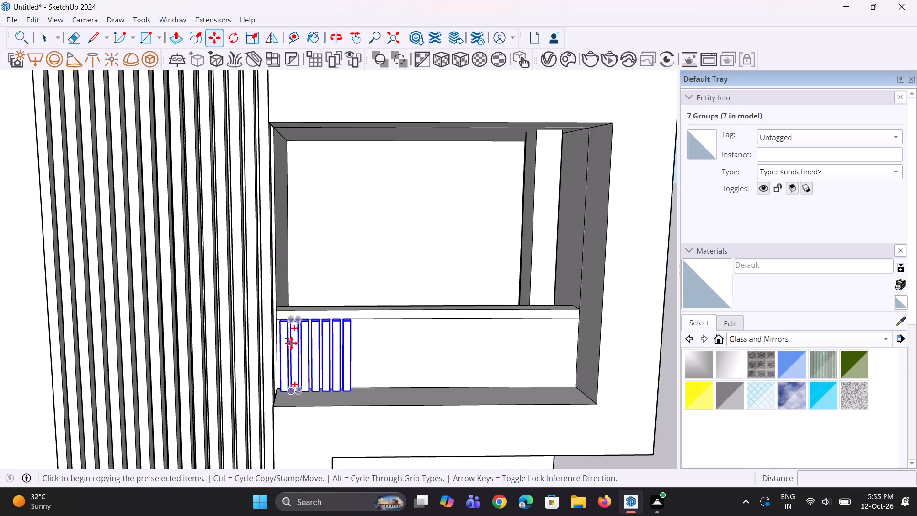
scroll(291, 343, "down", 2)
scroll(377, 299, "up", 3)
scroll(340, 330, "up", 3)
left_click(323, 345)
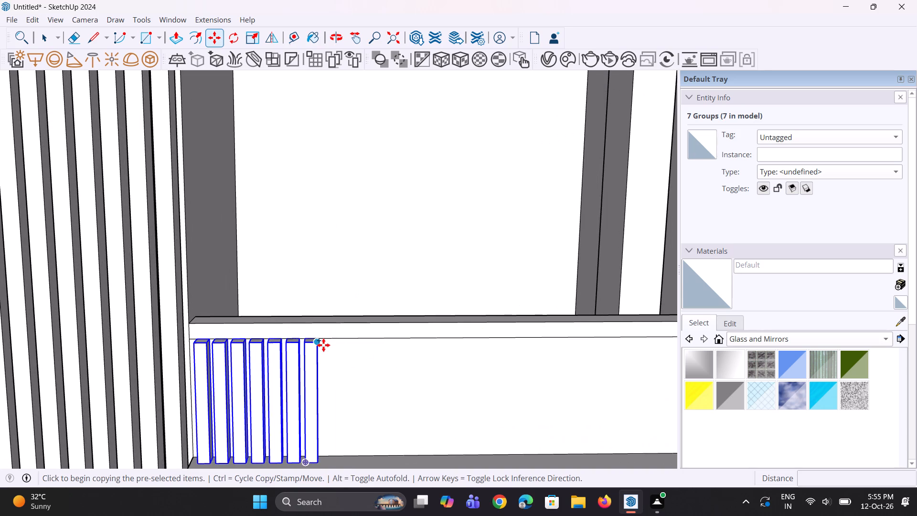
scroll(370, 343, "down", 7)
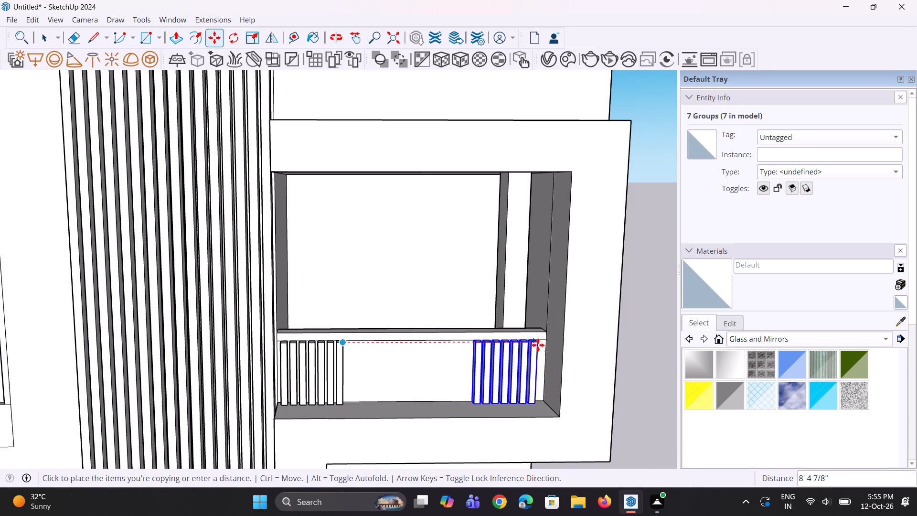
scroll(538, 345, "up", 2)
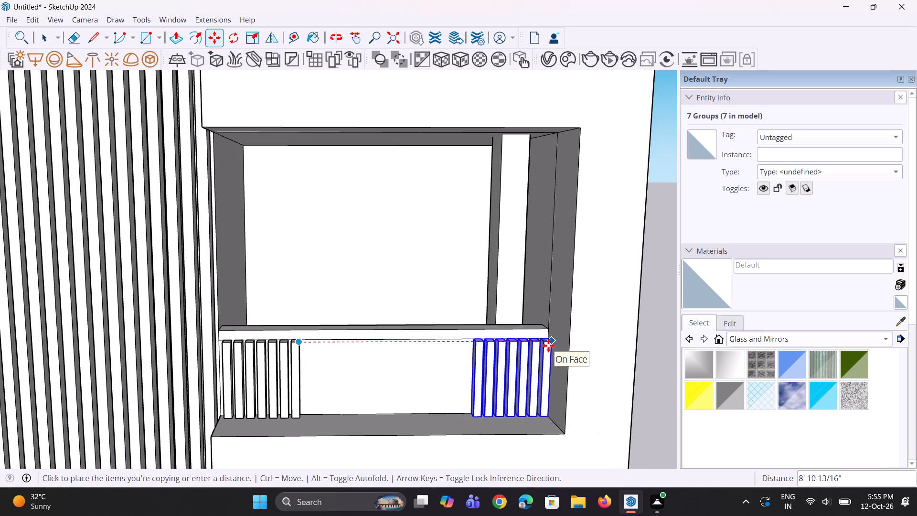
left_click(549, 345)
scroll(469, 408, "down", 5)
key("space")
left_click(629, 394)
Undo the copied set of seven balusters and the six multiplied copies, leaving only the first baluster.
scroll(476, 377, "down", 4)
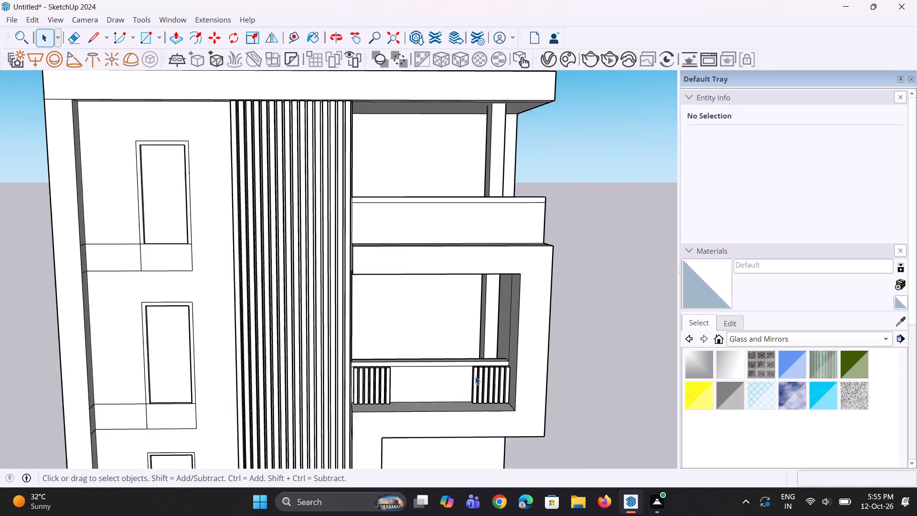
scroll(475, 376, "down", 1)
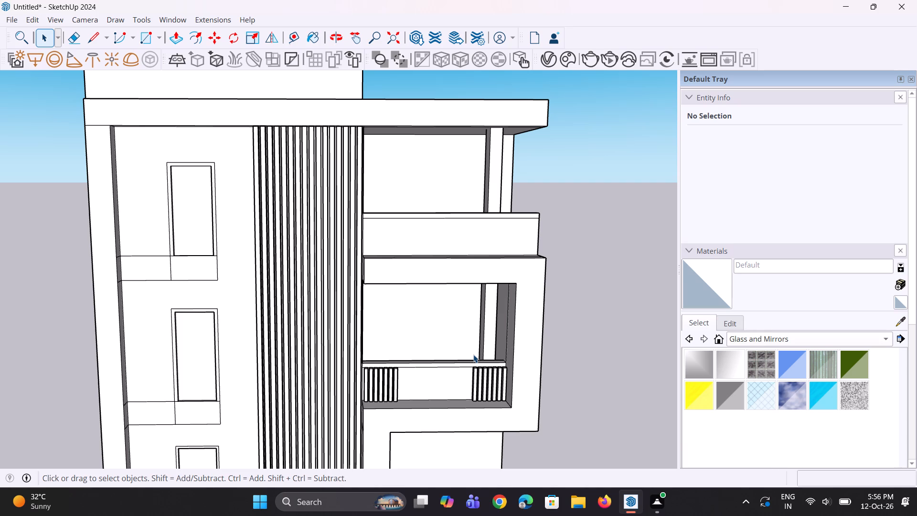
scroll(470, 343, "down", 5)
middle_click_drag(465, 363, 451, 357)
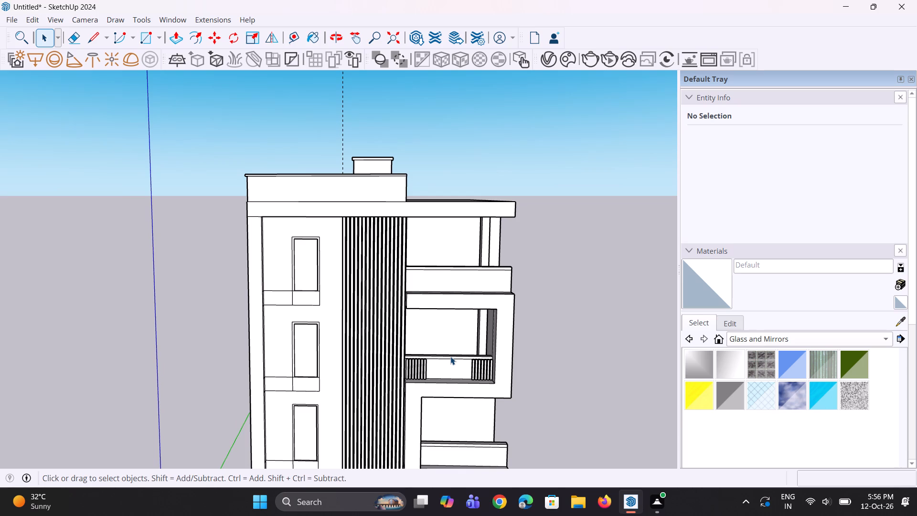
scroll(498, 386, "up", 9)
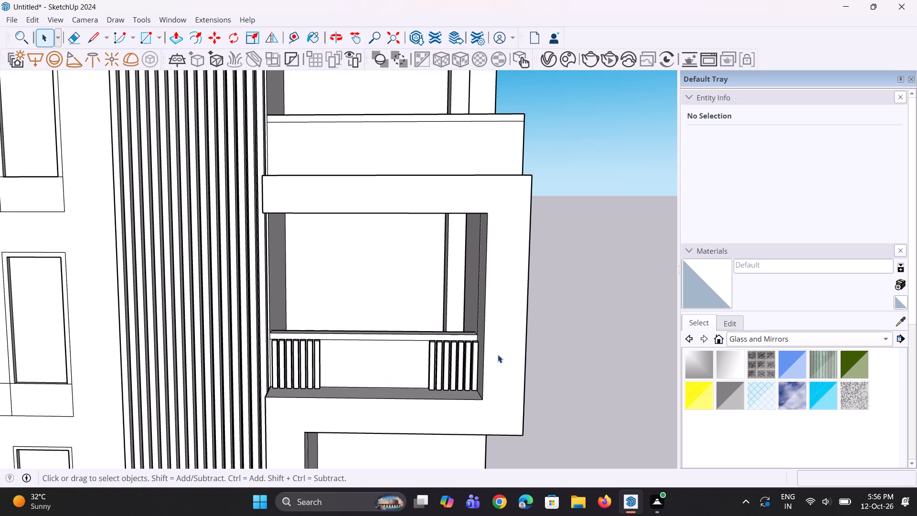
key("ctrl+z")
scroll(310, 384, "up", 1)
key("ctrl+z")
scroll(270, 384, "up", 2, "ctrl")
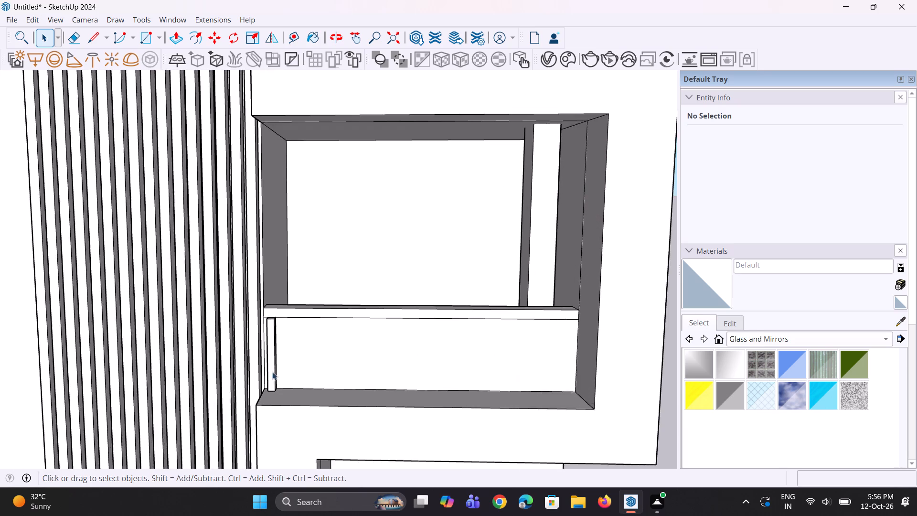
Copy the baluster group about 4 11/16" along the railing and multiply it into 7 evenly spaced copies.
scroll(272, 372, "up", 4, "ctrl")
left_click(273, 363)
scroll(264, 294, "up", 3)
key("m")
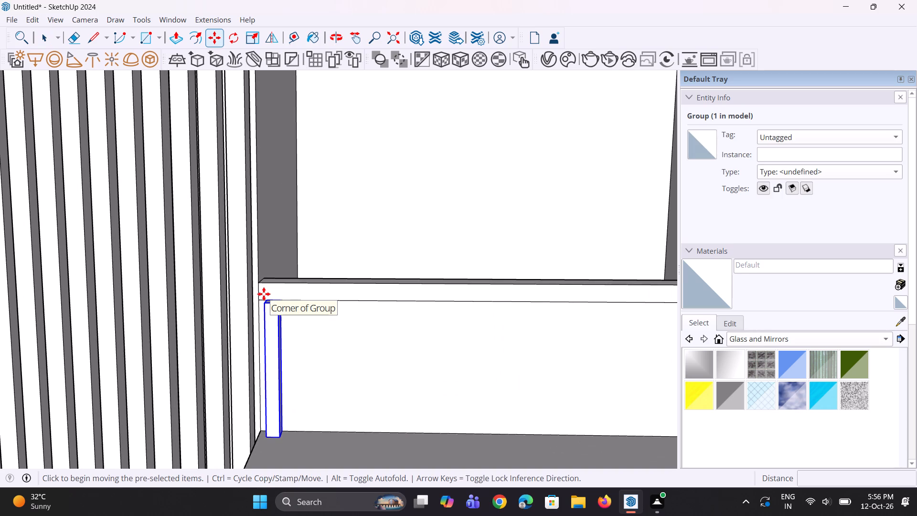
scroll(259, 267, "up", 2)
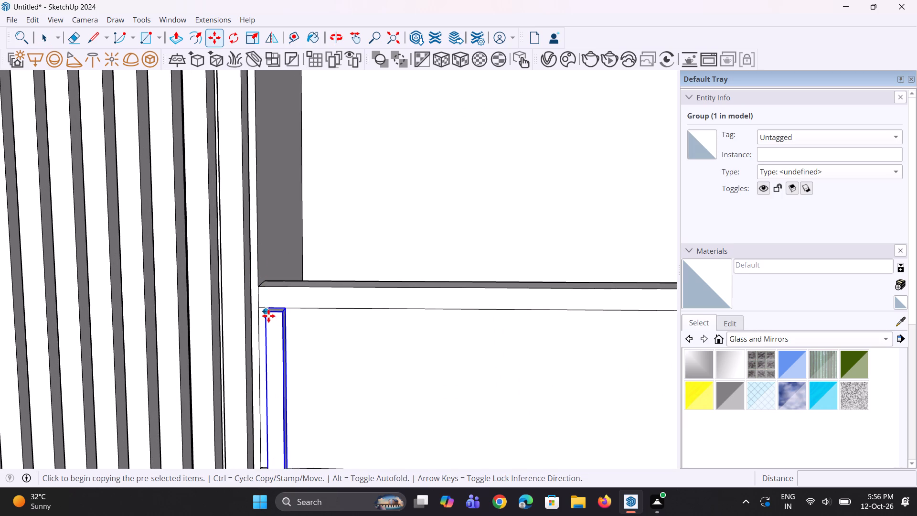
left_click(268, 316)
left_click(290, 314)
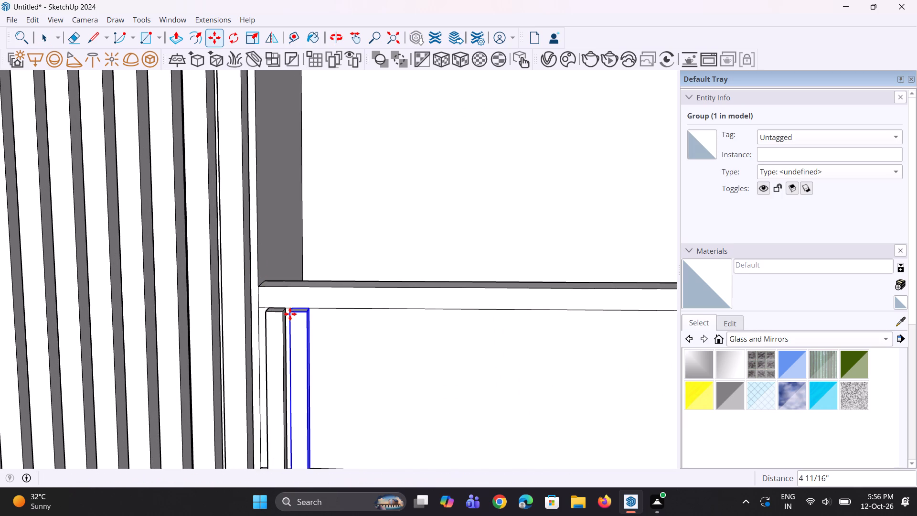
key("asterisk")
key("7")
key("Return")
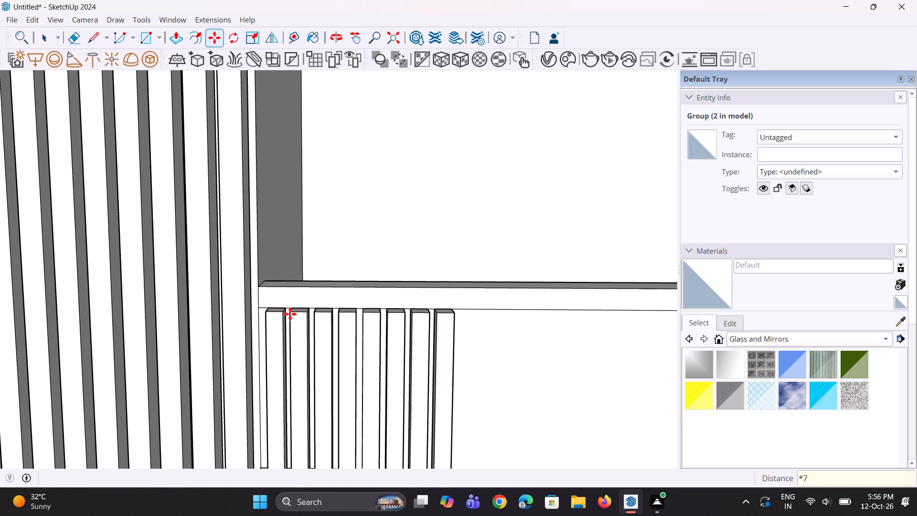
scroll(311, 335, "down", 18)
middle_click_drag(339, 350, 351, 349)
key("space")
key("space")
left_click(525, 318)
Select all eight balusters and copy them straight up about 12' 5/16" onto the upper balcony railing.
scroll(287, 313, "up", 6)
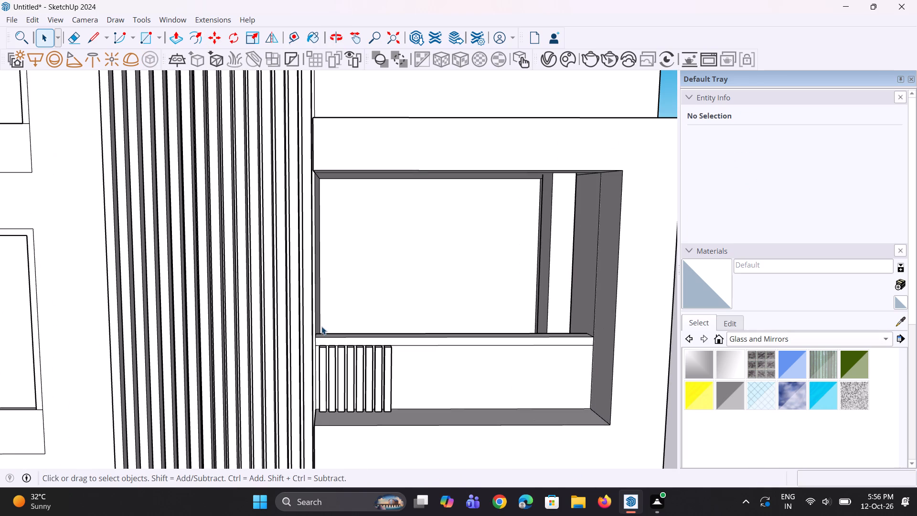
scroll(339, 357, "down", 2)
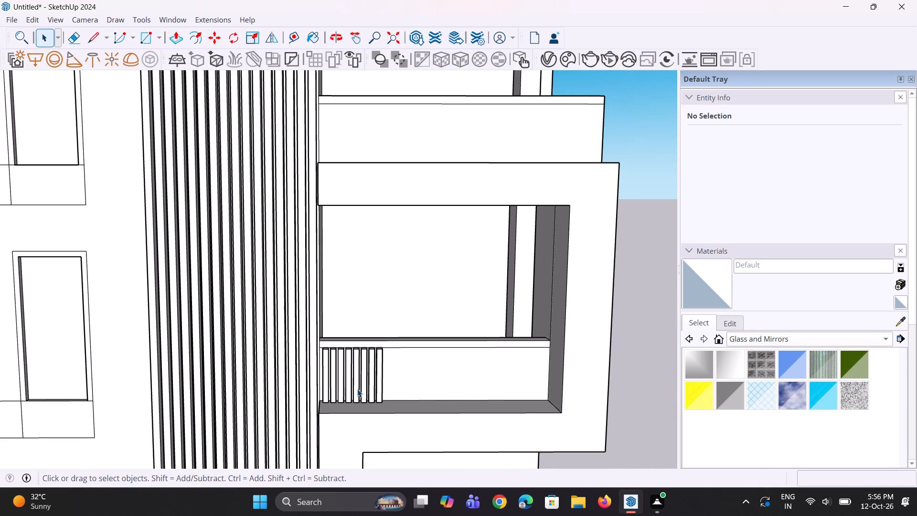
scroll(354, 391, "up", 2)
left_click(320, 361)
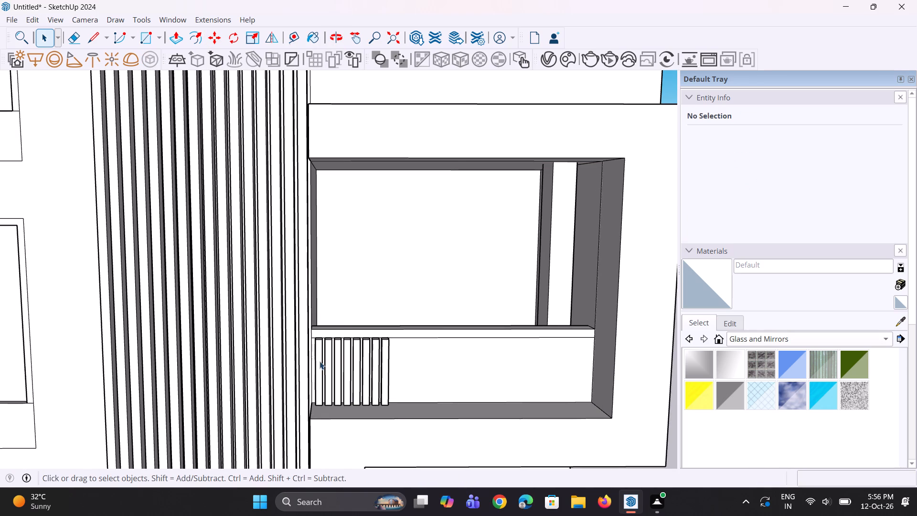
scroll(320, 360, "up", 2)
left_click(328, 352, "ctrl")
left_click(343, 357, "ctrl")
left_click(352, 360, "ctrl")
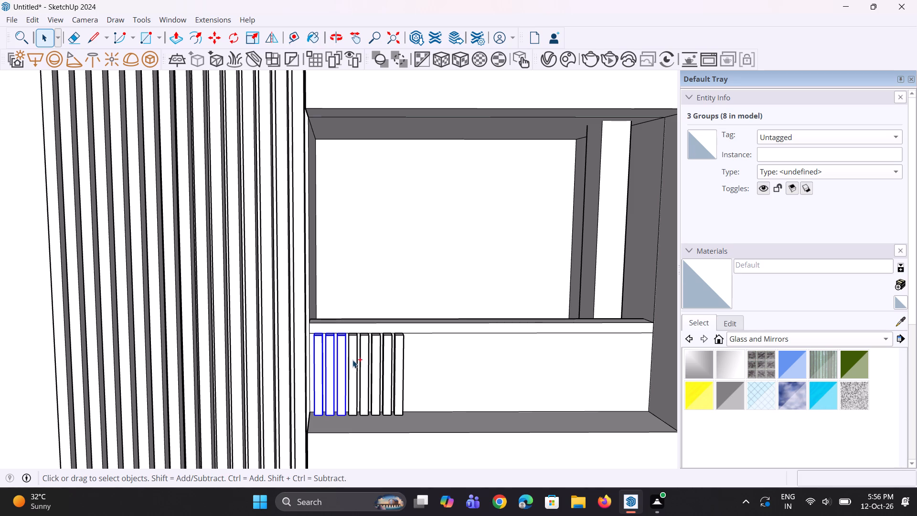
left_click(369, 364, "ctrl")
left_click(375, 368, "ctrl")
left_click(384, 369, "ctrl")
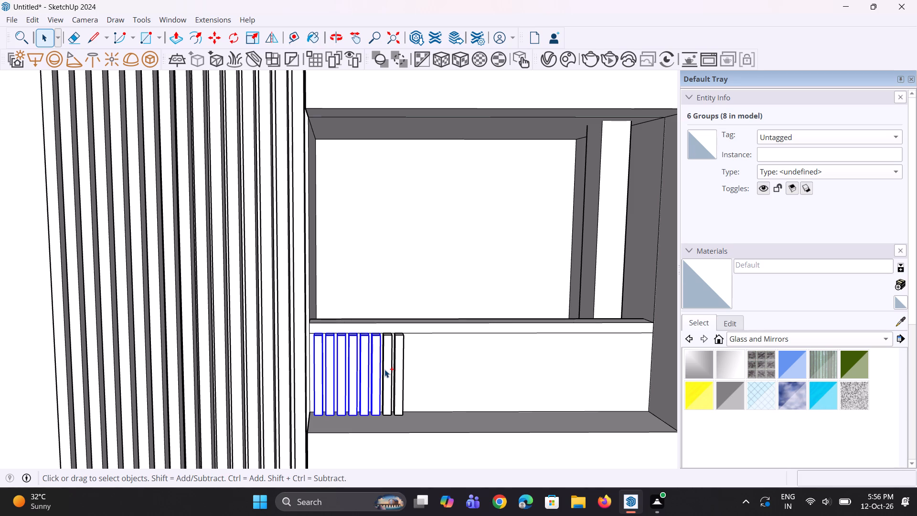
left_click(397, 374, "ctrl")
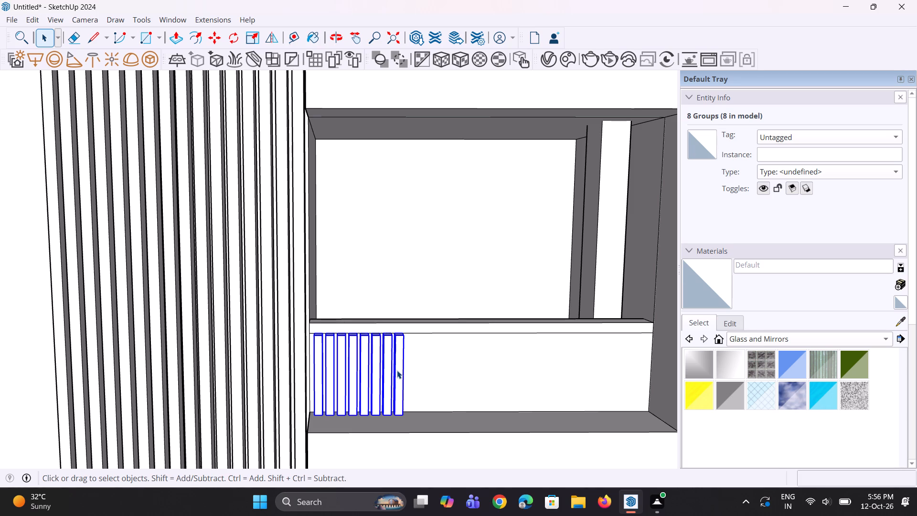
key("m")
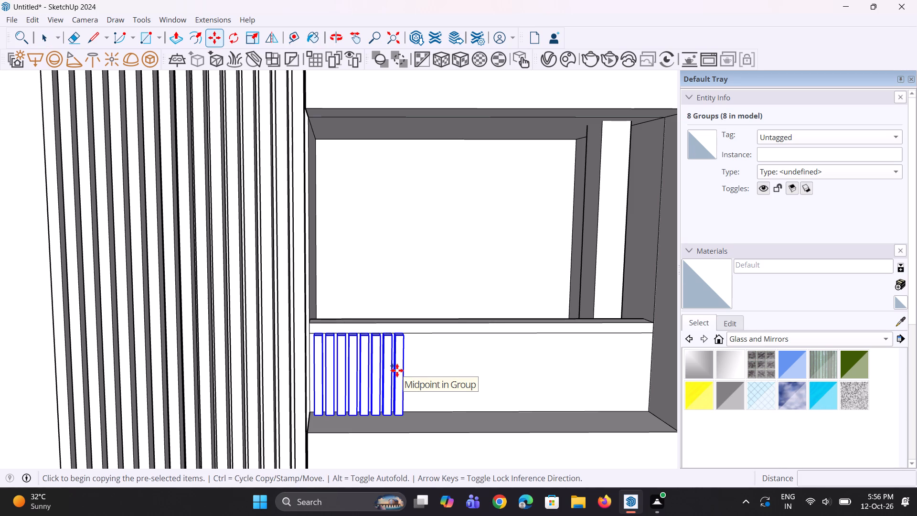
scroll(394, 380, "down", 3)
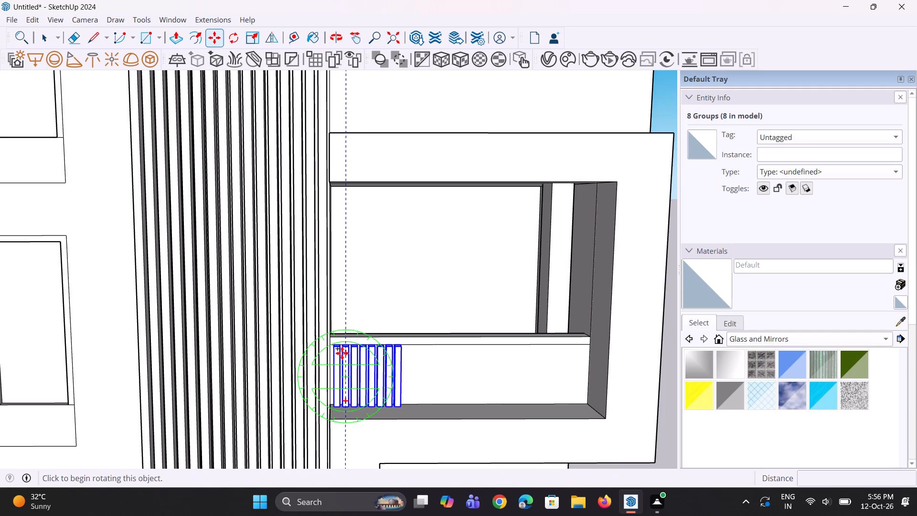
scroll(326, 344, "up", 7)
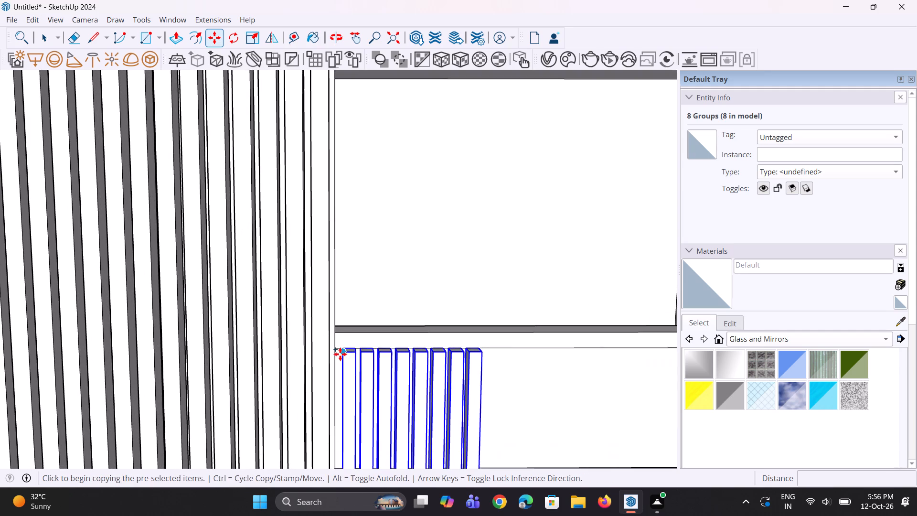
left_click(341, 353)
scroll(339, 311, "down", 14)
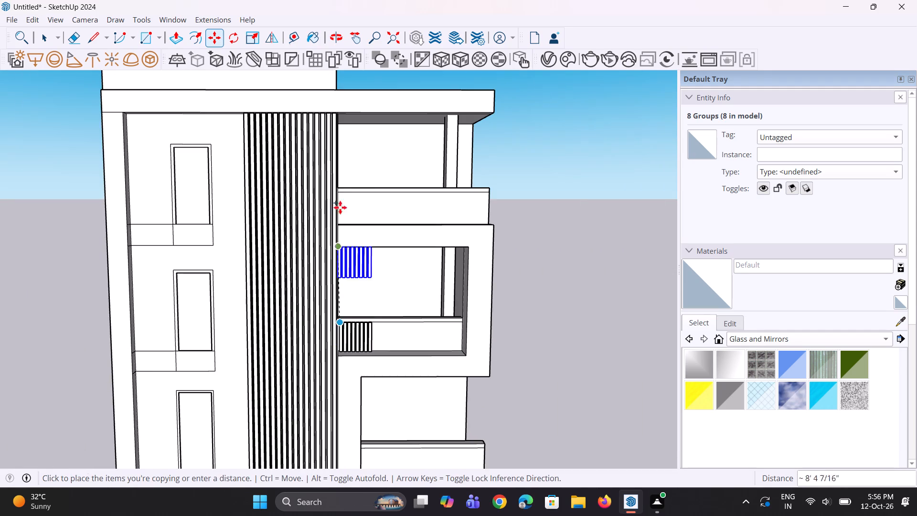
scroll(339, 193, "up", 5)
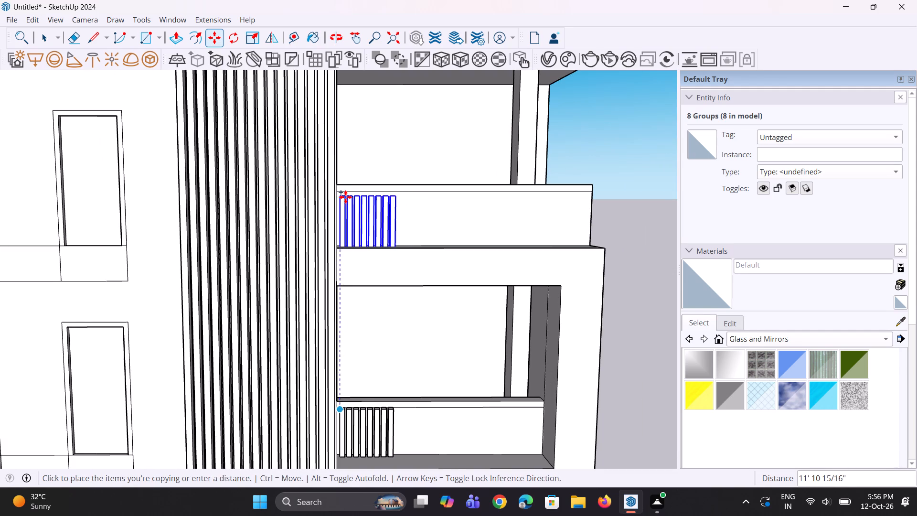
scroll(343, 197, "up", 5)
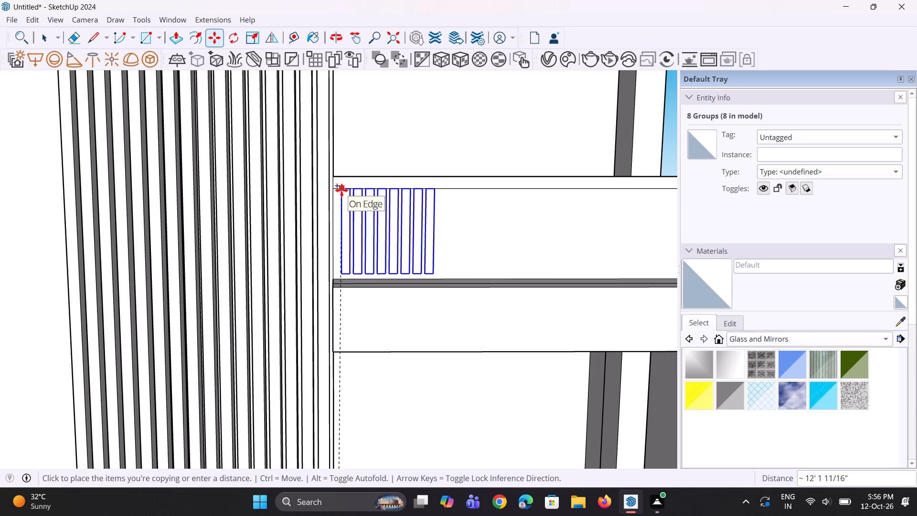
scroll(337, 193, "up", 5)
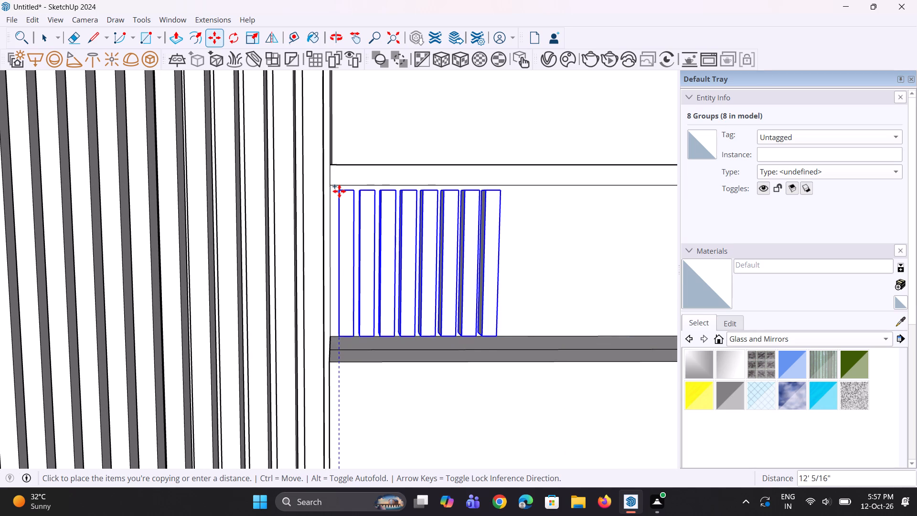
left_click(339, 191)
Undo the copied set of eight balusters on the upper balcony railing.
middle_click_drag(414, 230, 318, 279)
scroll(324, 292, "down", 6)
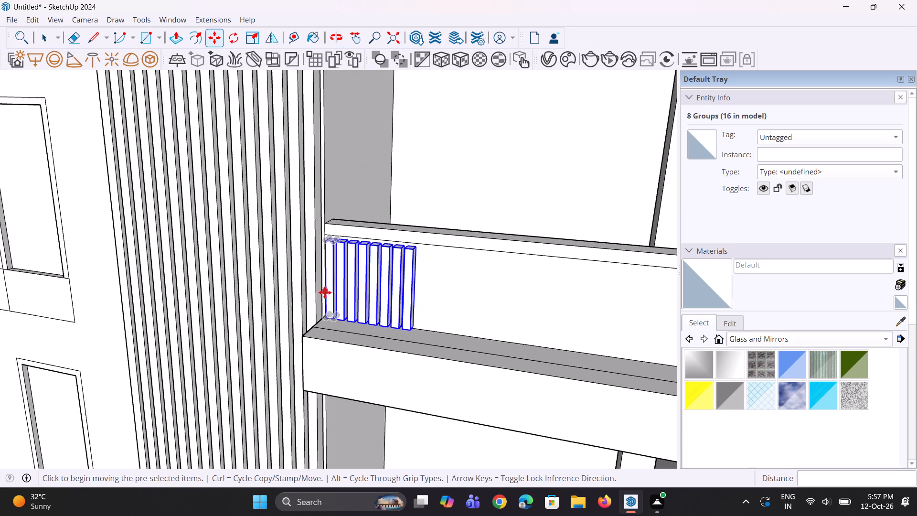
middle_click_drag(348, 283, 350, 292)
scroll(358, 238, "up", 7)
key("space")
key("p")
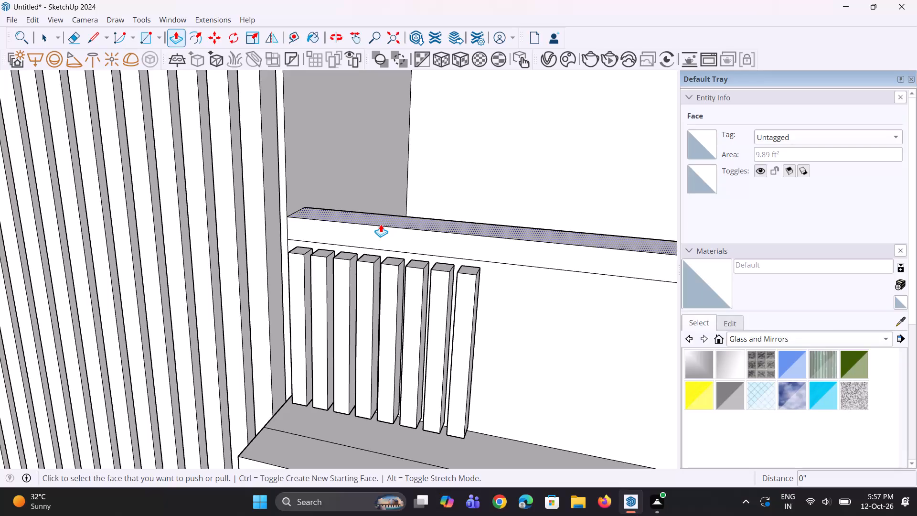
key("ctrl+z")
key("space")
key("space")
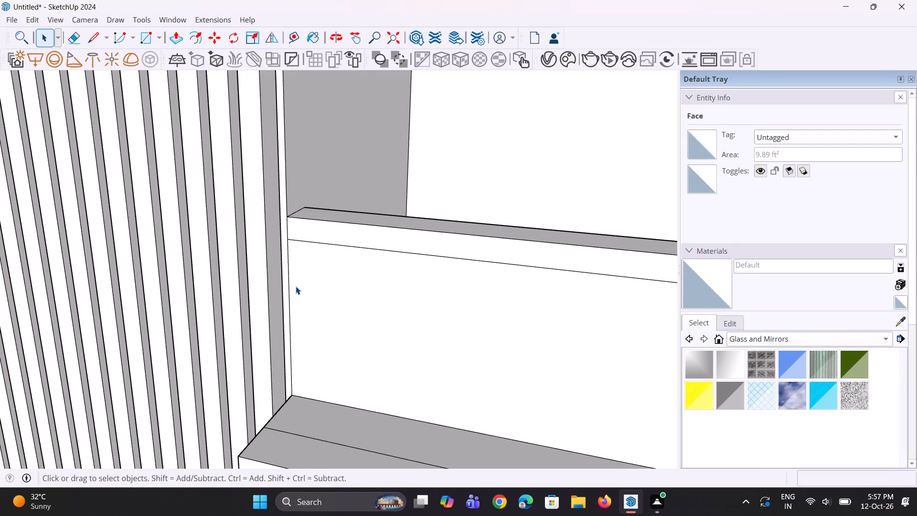
Copy the vertical end edge of the upper railing's panel inward twice, the second about 3 1/8" from the first, outlining a baluster strip.
left_click(292, 291)
left_click(290, 293)
middle_click_drag(300, 320, 363, 287)
scroll(363, 287, "up", 1)
scroll(342, 306, "down", 4)
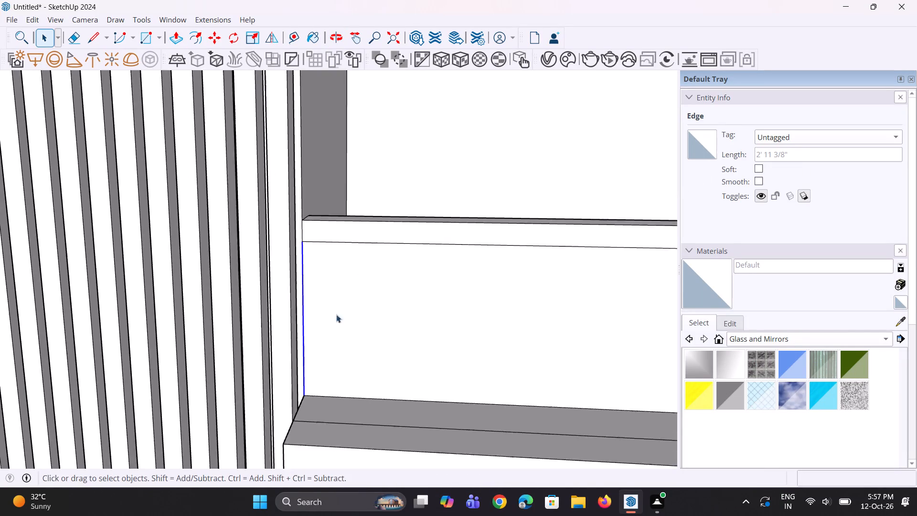
scroll(336, 314, "down", 2)
middle_click_drag(309, 344, 335, 337)
scroll(300, 395, "up", 7)
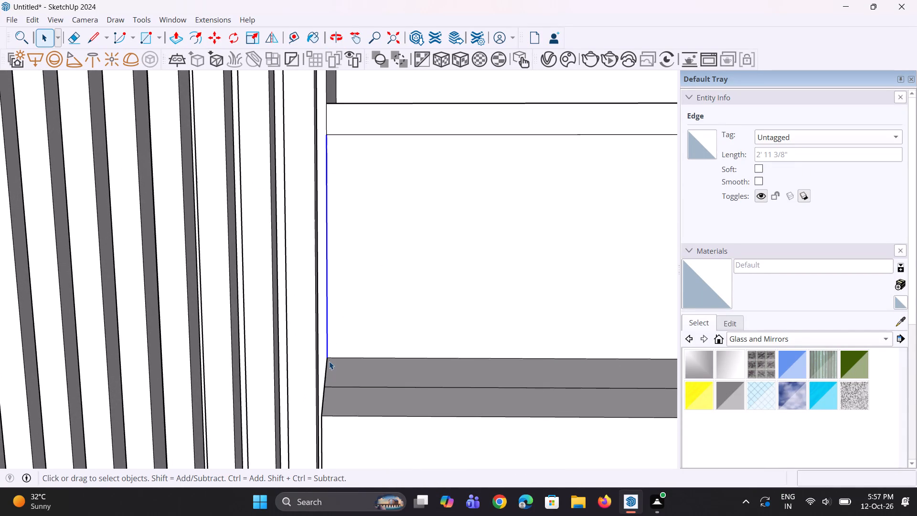
key("m")
scroll(329, 361, "up", 2)
left_click(329, 357)
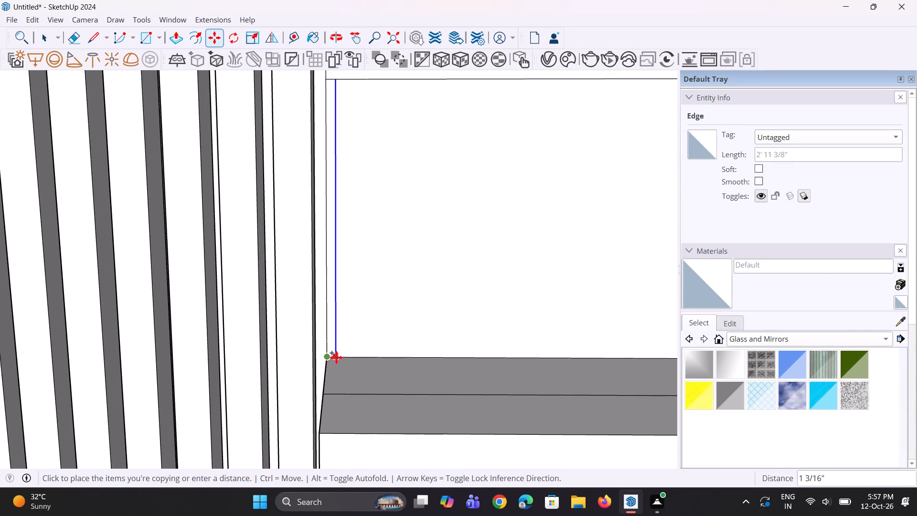
left_click(340, 358)
key("m")
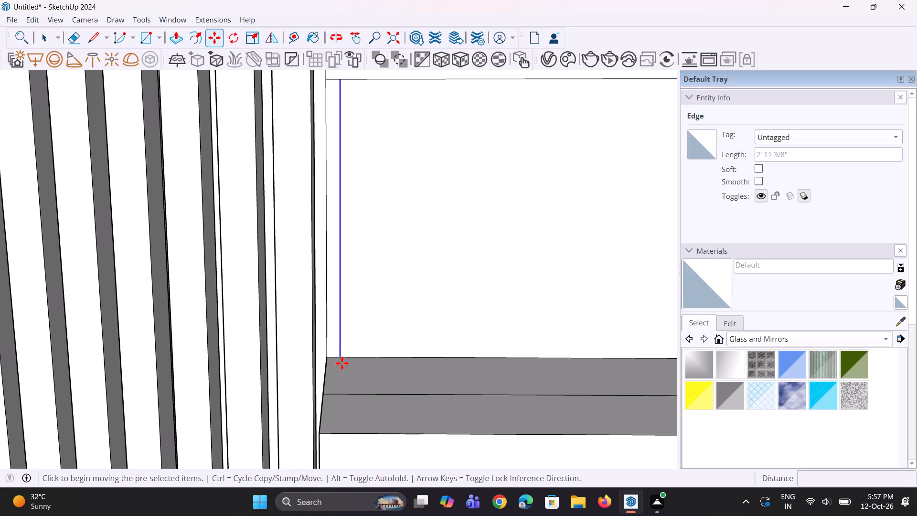
left_click(342, 357)
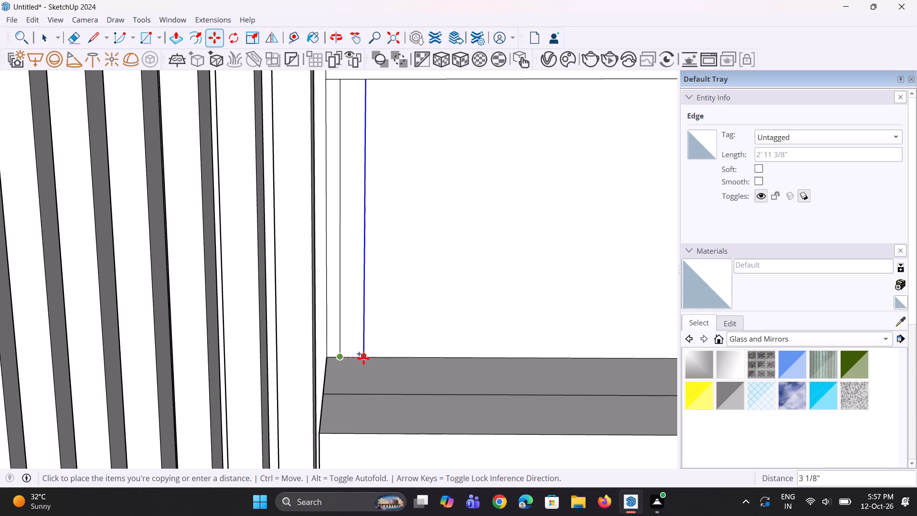
left_click(364, 358)
Push/Pull the upper railing's baluster strip outward by the previously used distance and adjust its front face by about 1/2".
scroll(307, 374, "down", 5)
middle_click_drag(424, 372, 382, 371)
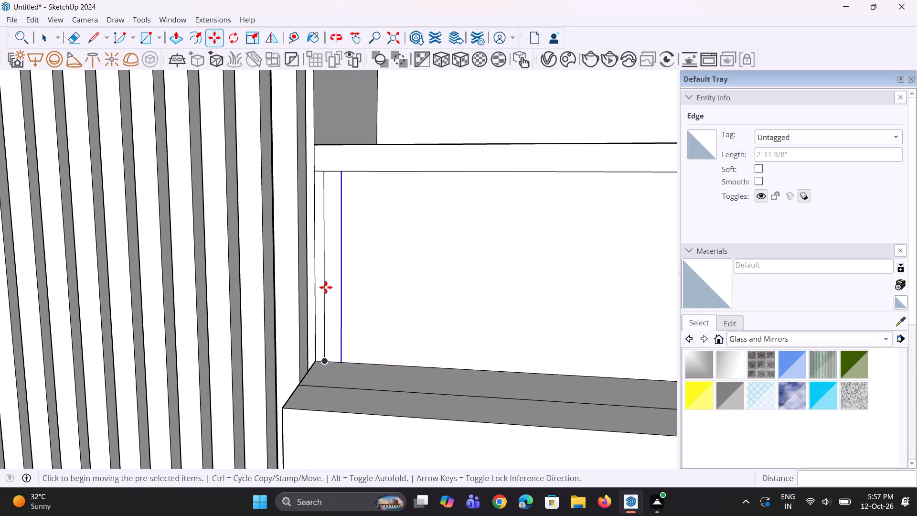
scroll(326, 274, "up", 2)
key("p")
double_click(331, 277)
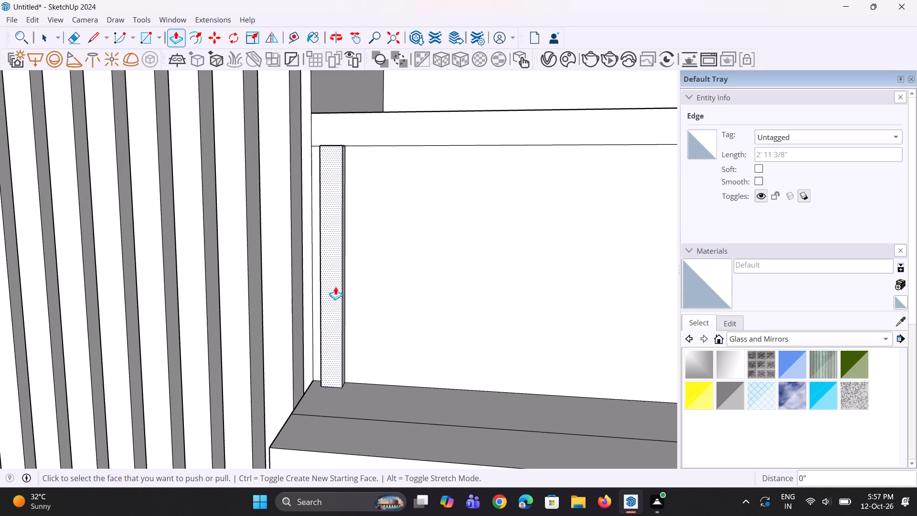
middle_click_drag(340, 291, 325, 355)
left_click(335, 293)
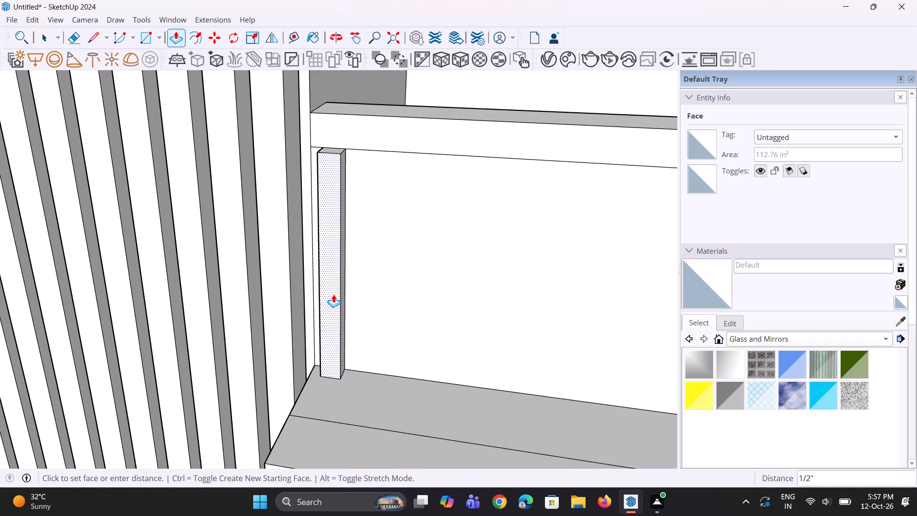
left_click(333, 294)
middle_click_drag(339, 332, 355, 325)
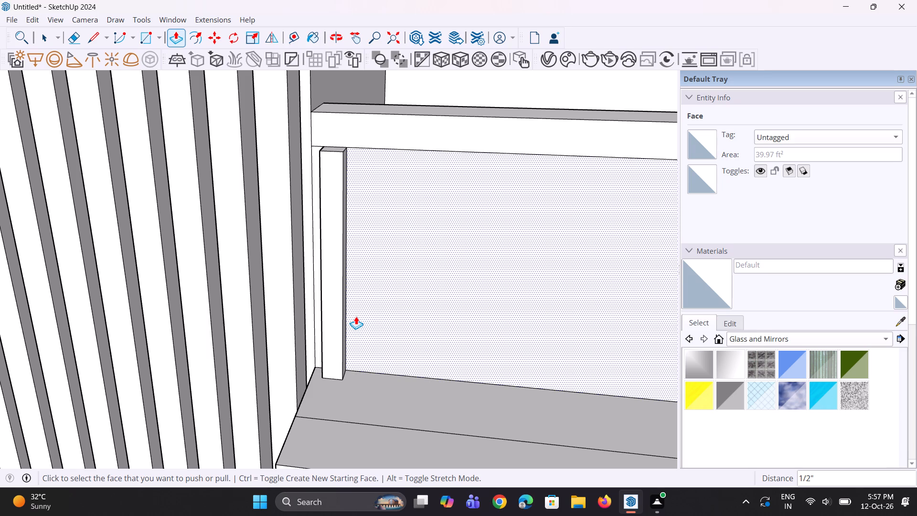
Examine the new upper-railing baluster close up and against the balcony railing below from several angles.
scroll(356, 316, "down", 2)
middle_click_drag(355, 311, 373, 308)
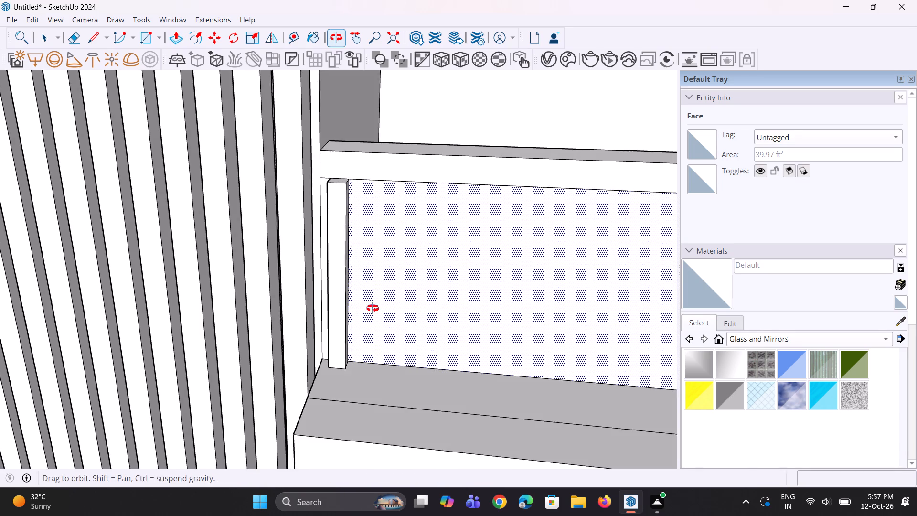
middle_click_drag(373, 308, 375, 309)
scroll(297, 241, "up", 5)
scroll(294, 256, "down", 20)
scroll(294, 256, "down", 3)
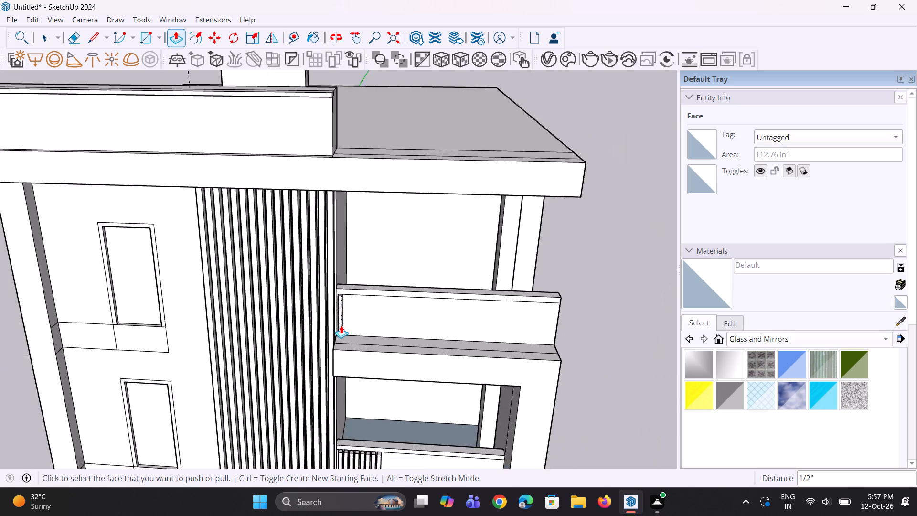
scroll(341, 325, "down", 5)
middle_click_drag(139, 220, 189, 164)
scroll(373, 408, "up", 5)
scroll(326, 291, "up", 4)
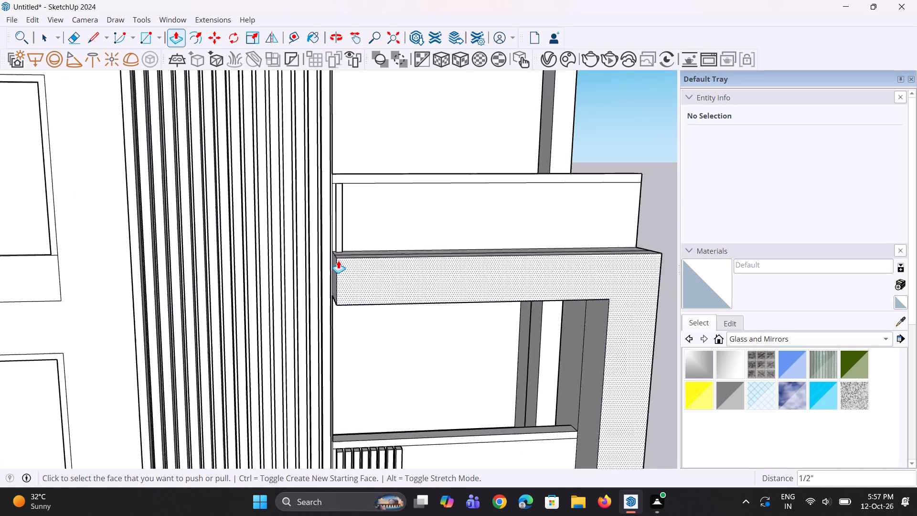
scroll(338, 260, "up", 8)
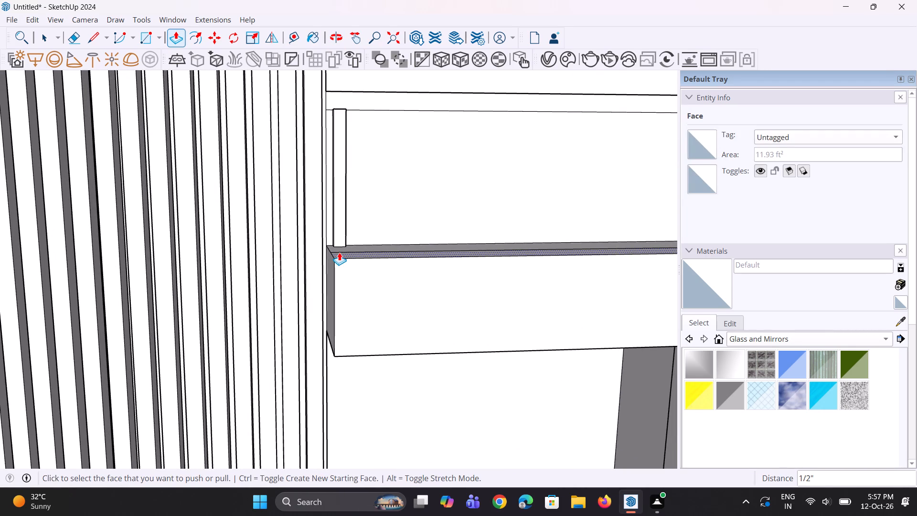
key("space")
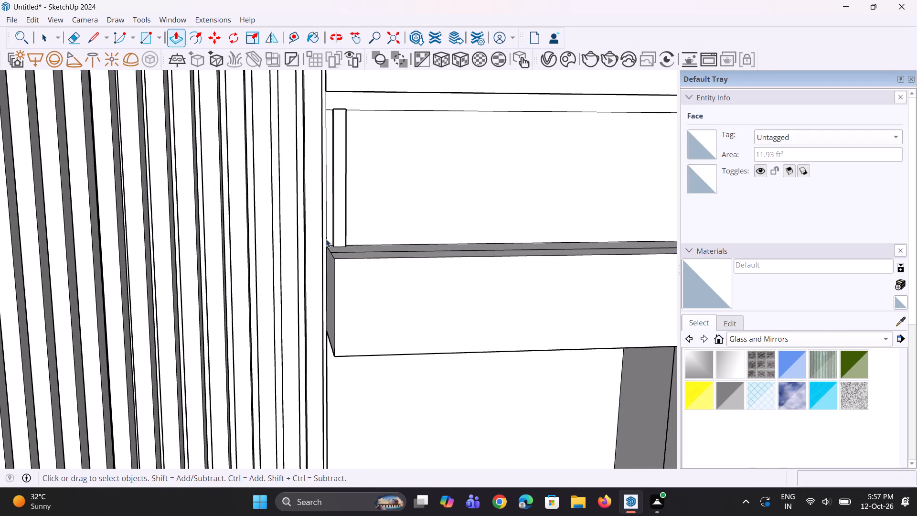
scroll(323, 233, "up", 2)
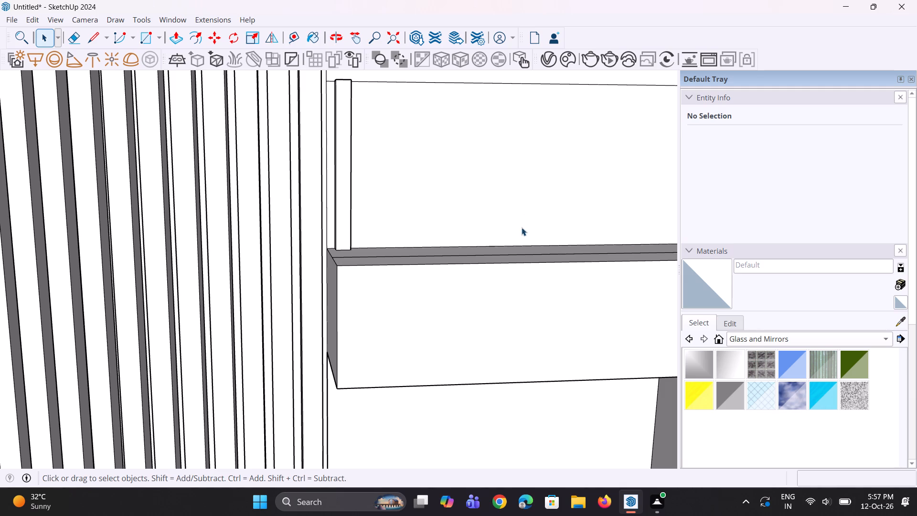
Select the front, side and top faces of the upper railing's single baluster and make them a group.
scroll(411, 233, "down", 2)
left_click(349, 204)
scroll(339, 190, "up", 2)
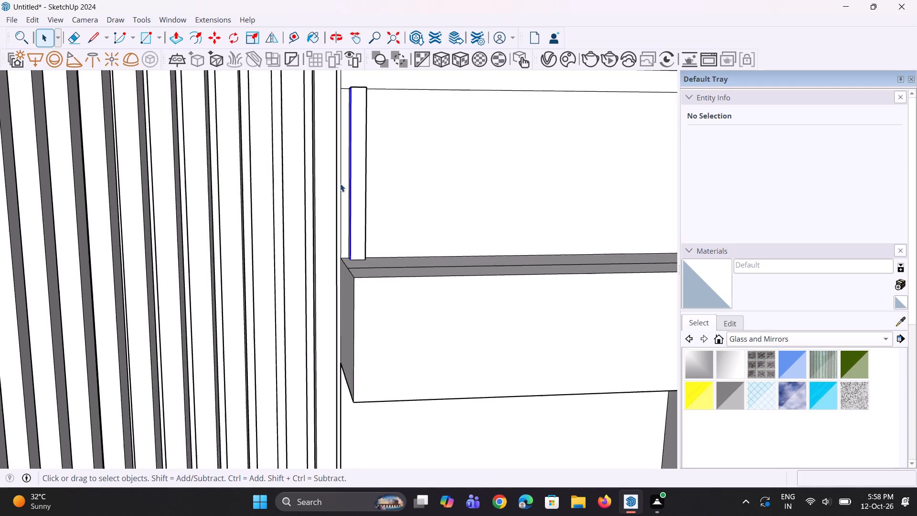
scroll(340, 183, "up", 5)
left_click(369, 182)
scroll(360, 185, "up", 1)
middle_click_drag(363, 183, 441, 172)
scroll(370, 204, "up", 3)
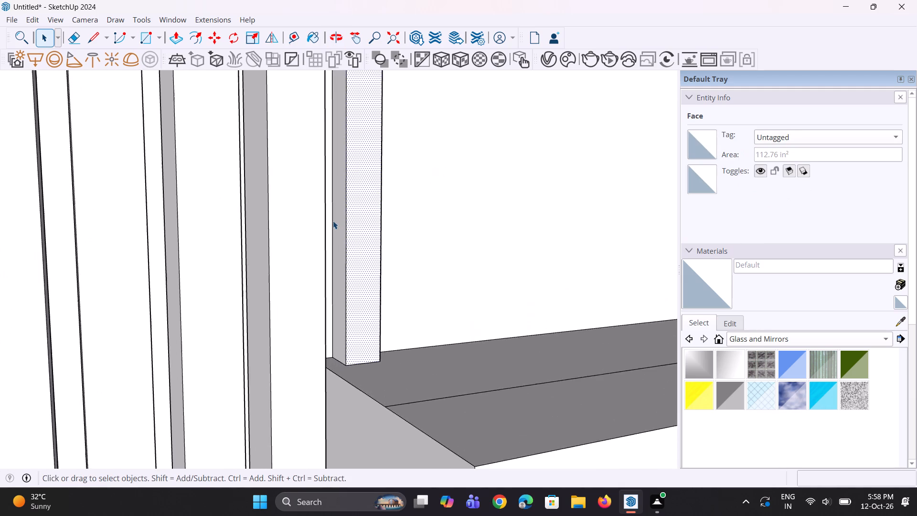
scroll(333, 221, "up", 3)
left_click(339, 228, "ctrl")
scroll(345, 304, "down", 6)
middle_click_drag(408, 349, 398, 349)
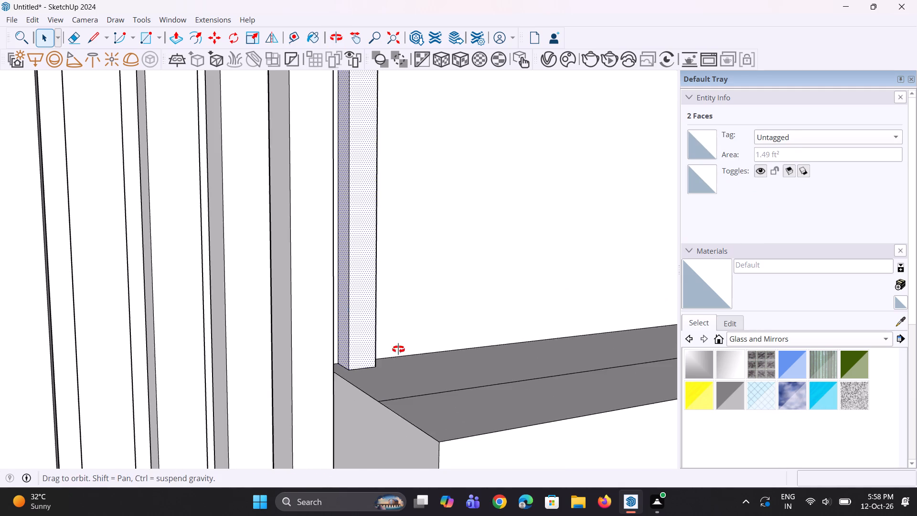
middle_click_drag(398, 349, 175, 345)
scroll(371, 322, "up", 3)
left_click(365, 312, "ctrl")
scroll(384, 368, "down", 7)
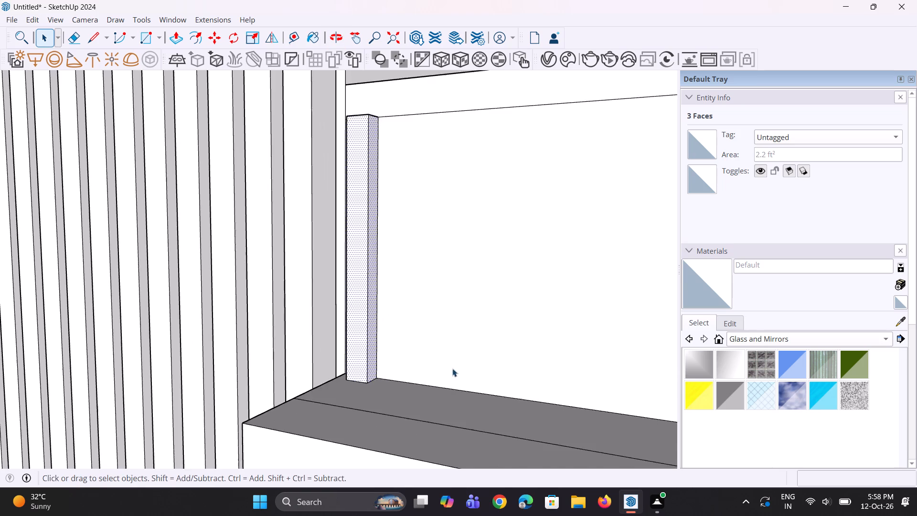
scroll(452, 368, "down", 5)
scroll(392, 204, "up", 1)
middle_click_drag(391, 209, 413, 377)
scroll(416, 278, "up", 6)
left_click(403, 239, "ctrl")
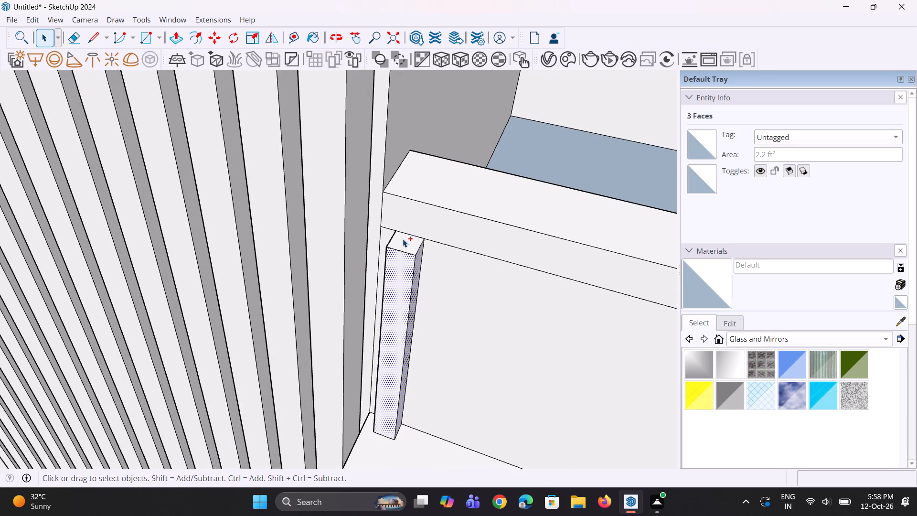
right_click(402, 290, "ctrl")
left_click(446, 405)
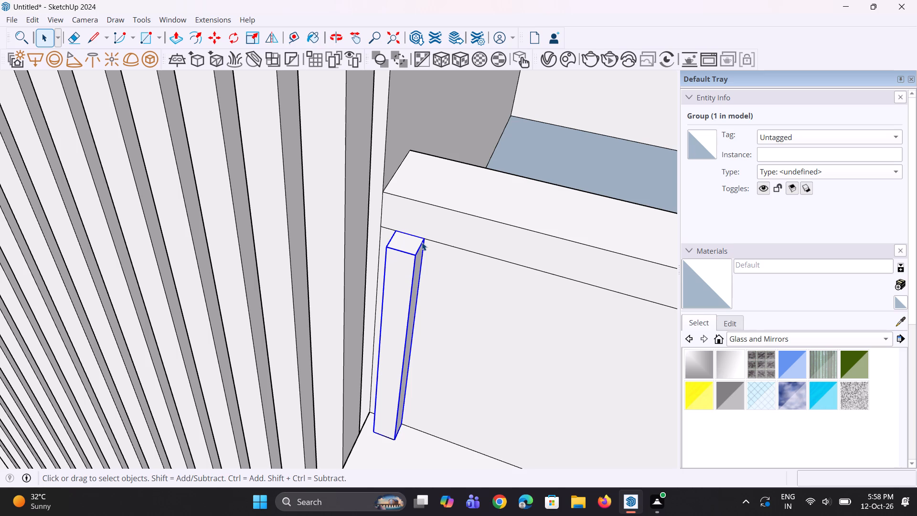
Copy the baluster group about 4" along the upper railing and multiply the copy by 7.
key("m")
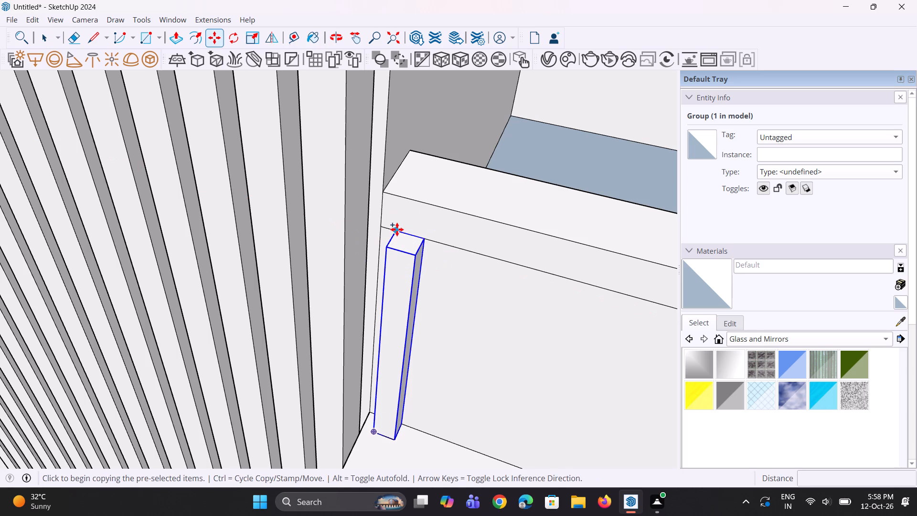
left_click(397, 229)
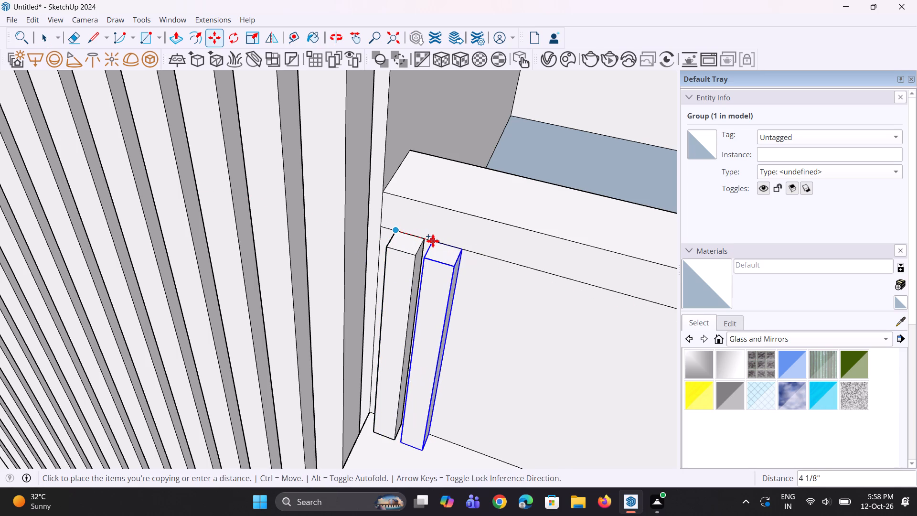
scroll(433, 241, "up", 4)
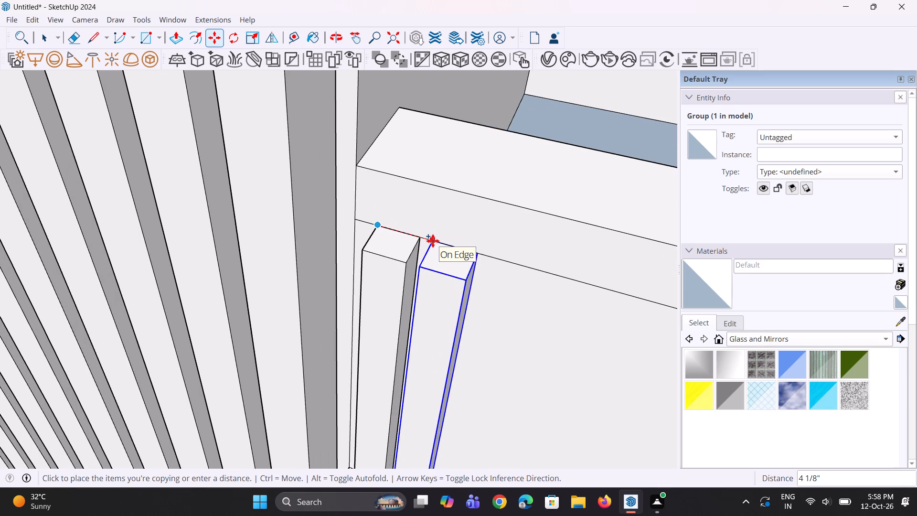
left_click(431, 240)
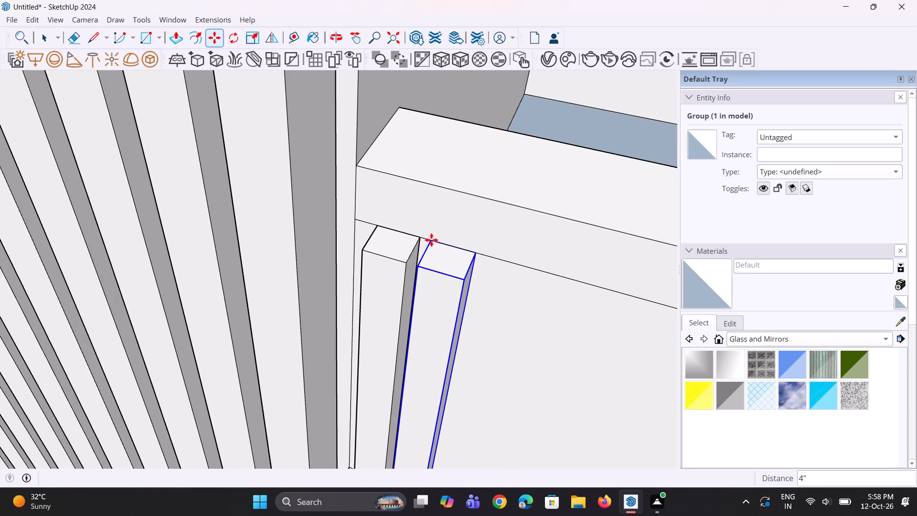
type("*7")
key("Return")
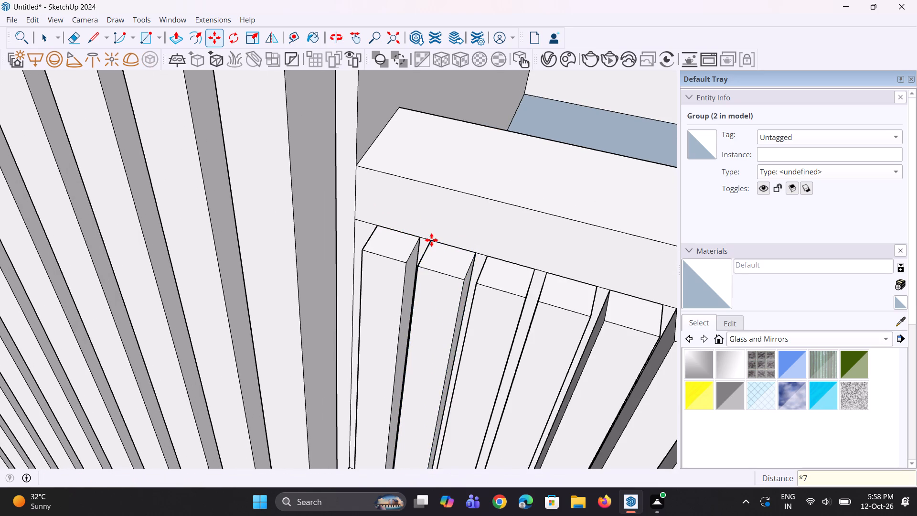
scroll(668, 244, "down", 19)
scroll(508, 303, "down", 4)
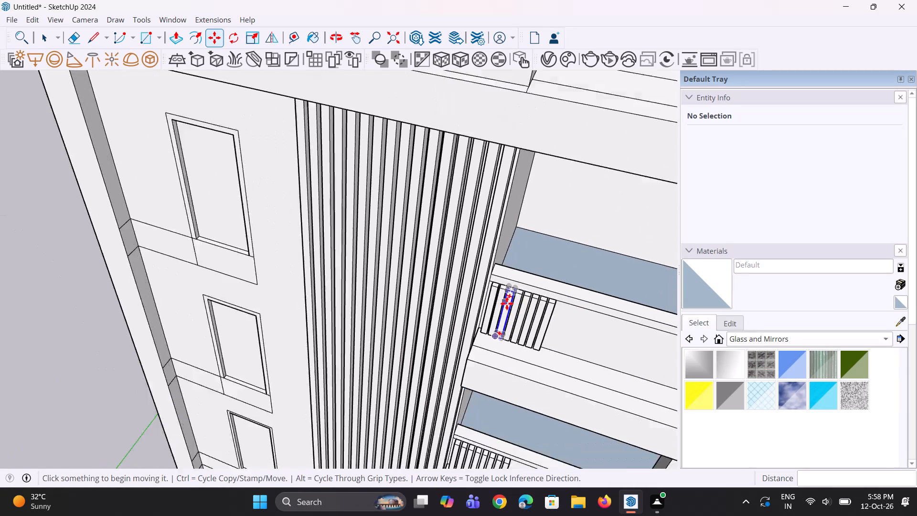
Copy the end edge of the railing panel in the framed opening below inward about 1 11/16", and again about 2 7/8", outlining a baluster strip.
scroll(507, 303, "down", 7)
middle_click_drag(539, 383, 630, 315)
scroll(556, 309, "down", 11)
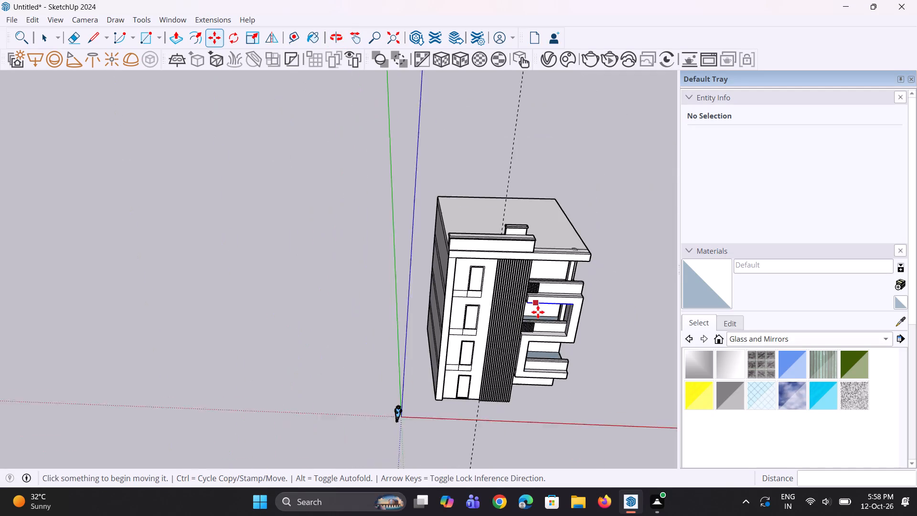
middle_click_drag(580, 424, 538, 332)
scroll(537, 379, "up", 14)
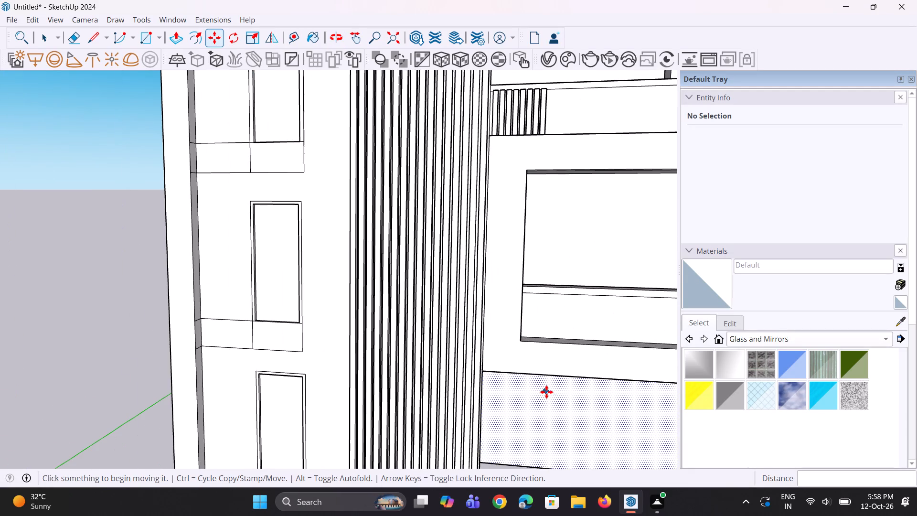
scroll(540, 377, "down", 2)
middle_click(540, 377)
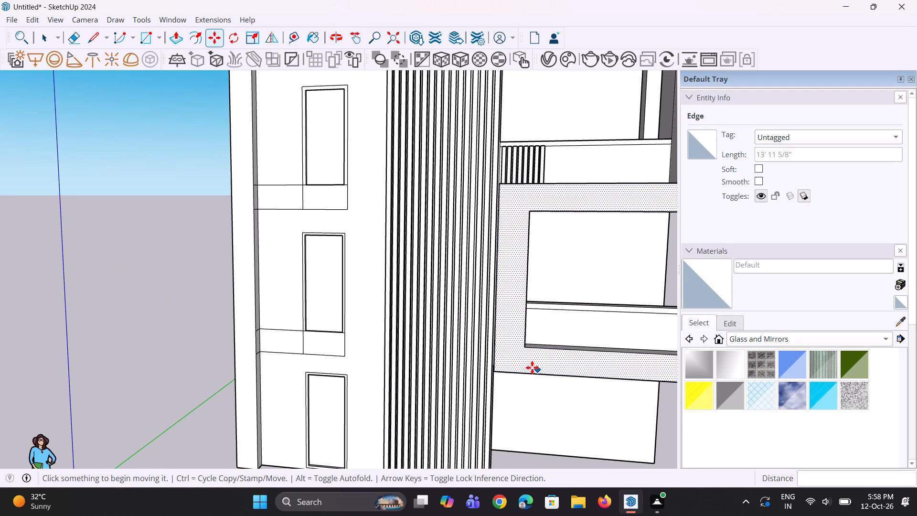
scroll(532, 367, "down", 5)
middle_click_drag(530, 367, 526, 358)
key("space")
key("space")
scroll(542, 345, "up", 8)
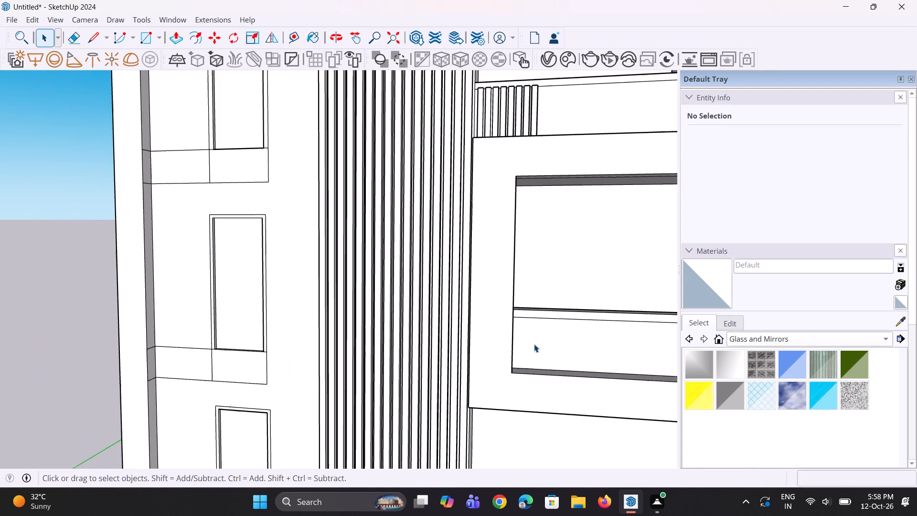
middle_click_drag(466, 335, 406, 334)
scroll(498, 341, "up", 4)
left_click(497, 332)
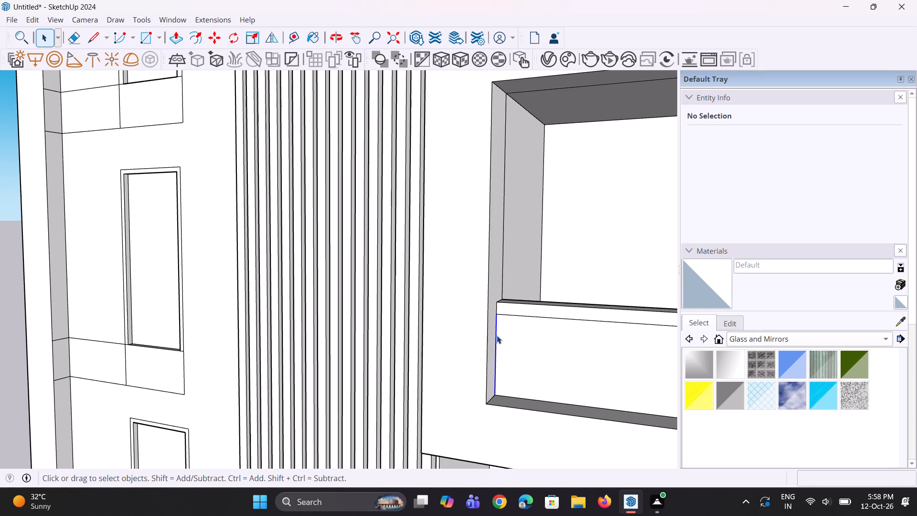
scroll(499, 345, "up", 1)
key("m")
scroll(502, 328, "up", 4)
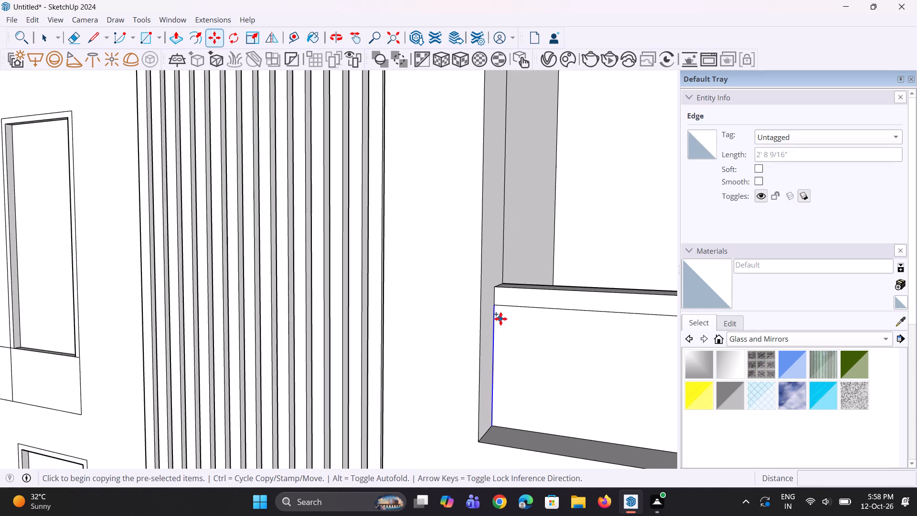
scroll(501, 319, "up", 2)
left_click(494, 301)
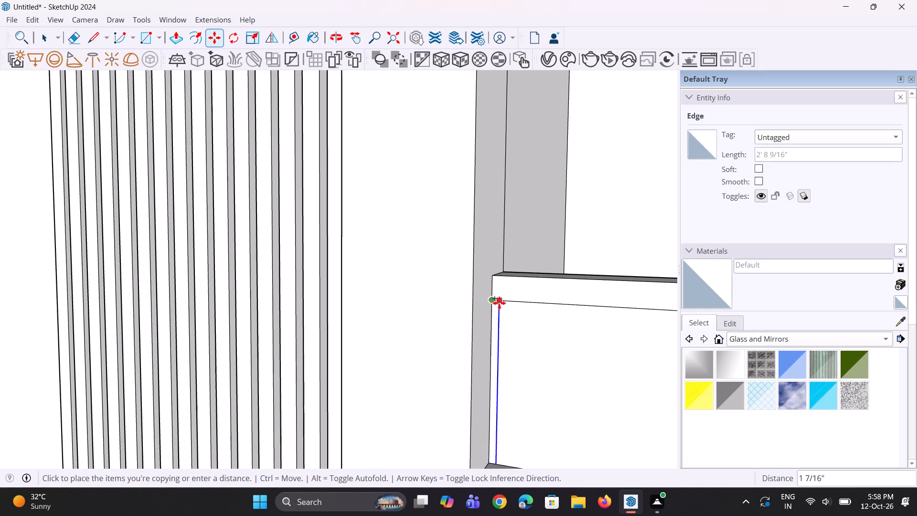
left_click(501, 302)
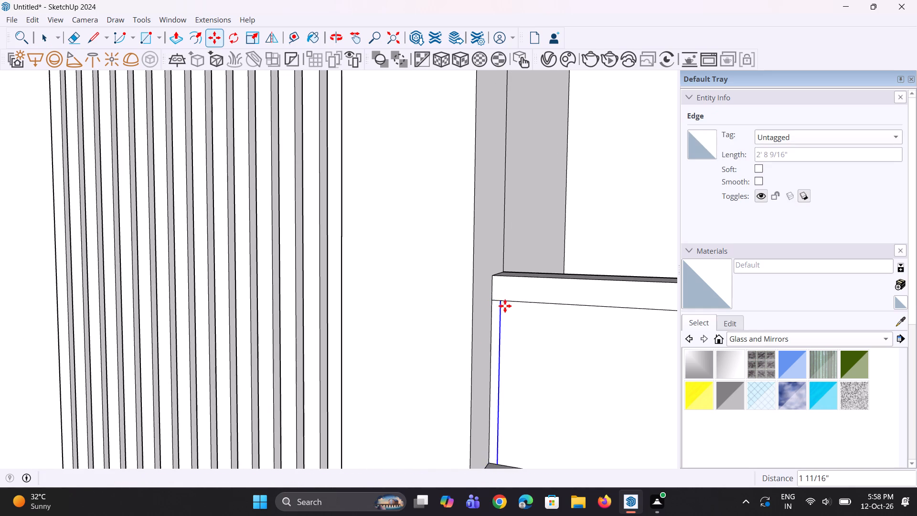
key("m")
scroll(507, 307, "up", 2)
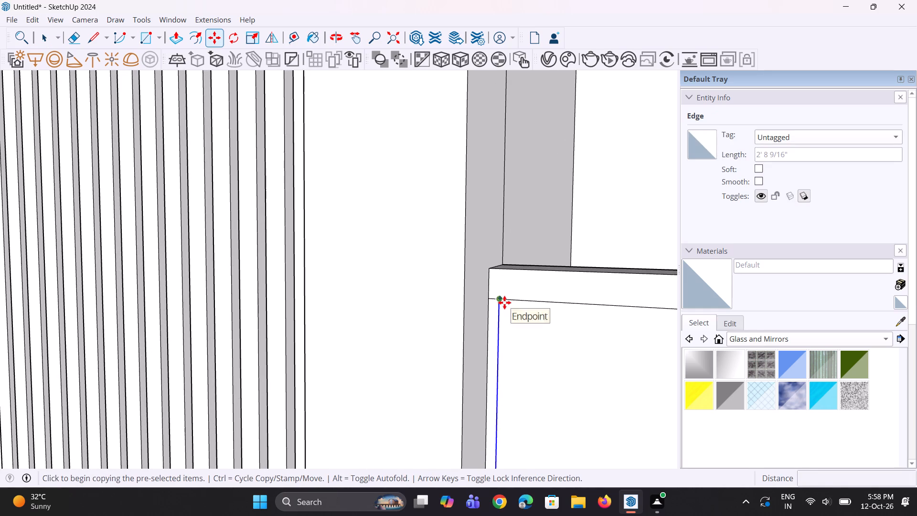
left_click(504, 302)
left_click(518, 307)
Push/Pull the narrow baluster strip on the framed opening's railing outward into a solid baluster.
scroll(500, 337, "down", 5)
key("p")
left_click(511, 333)
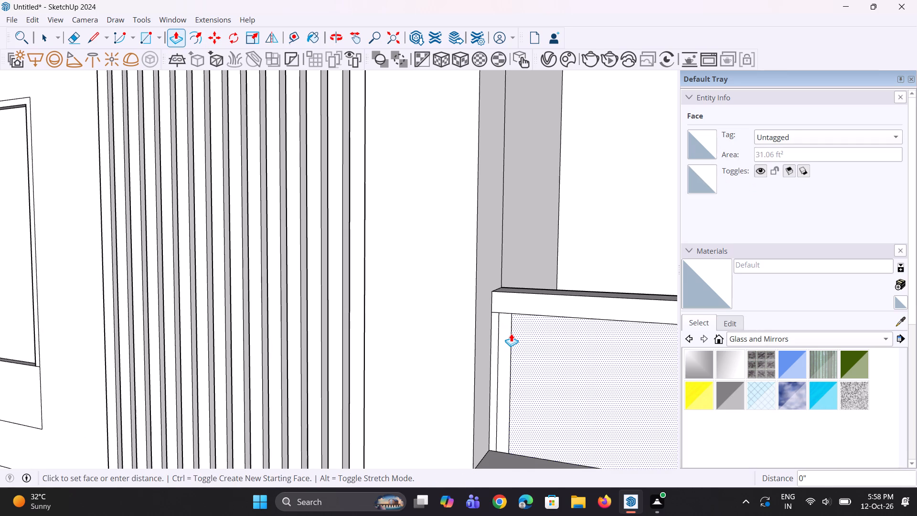
key("Escape")
left_click(504, 333)
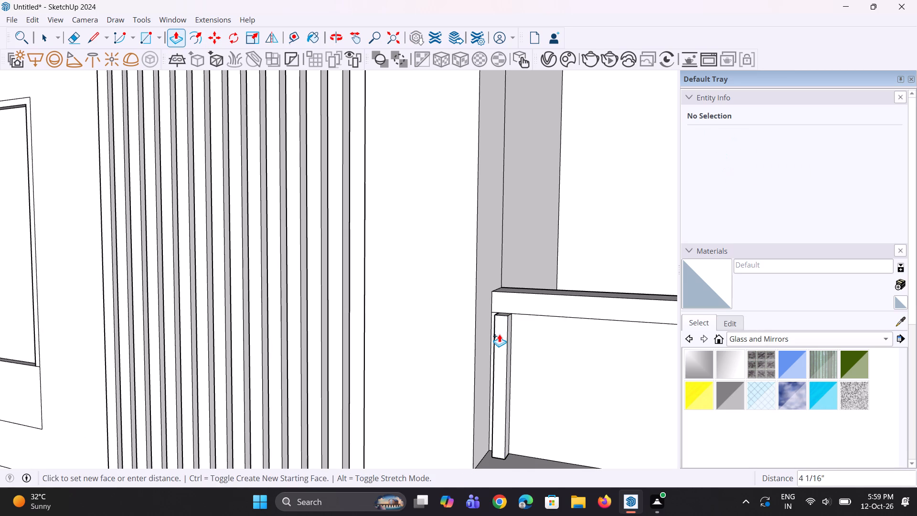
left_click(498, 334)
Select the front, side and top faces of the framed opening's baluster and make them a group.
middle_click_drag(506, 339, 572, 350)
key("space")
key("space")
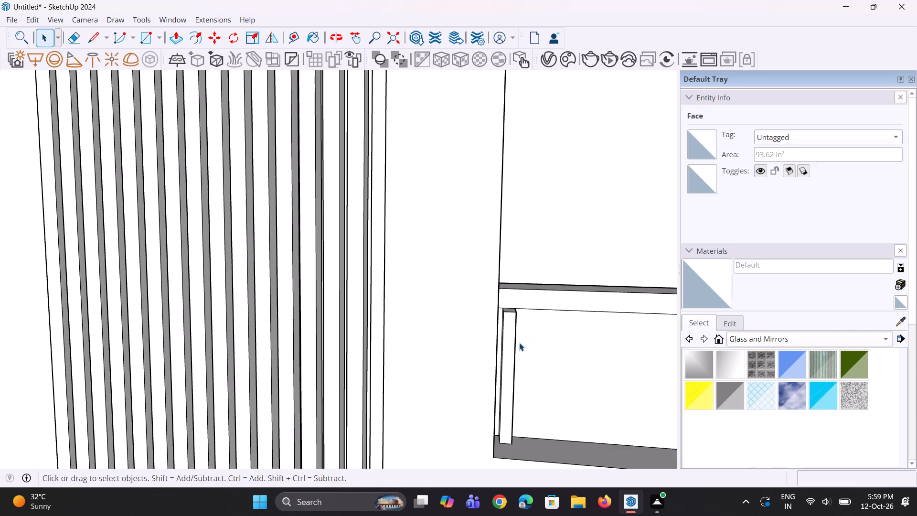
scroll(519, 343, "up", 3)
left_click(507, 333)
scroll(505, 321, "up", 6)
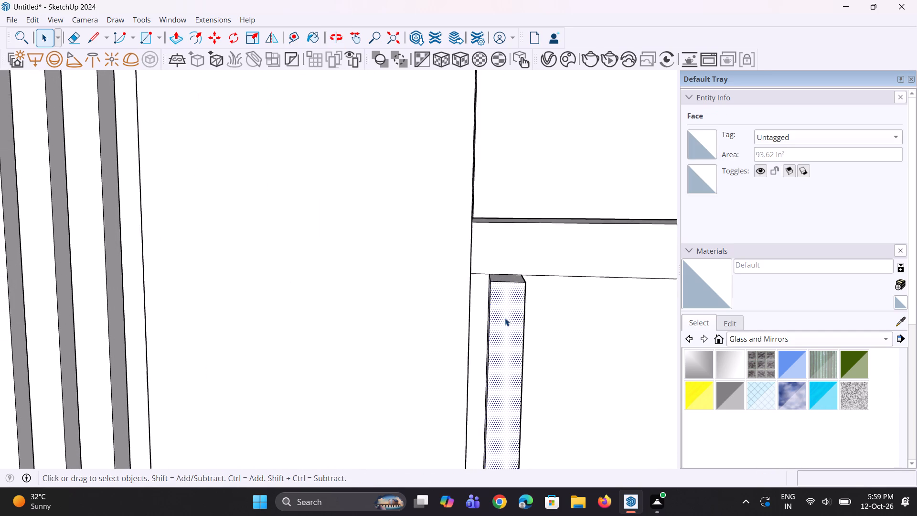
scroll(505, 318, "up", 8)
middle_click_drag(501, 312, 529, 310)
scroll(503, 307, "up", 5)
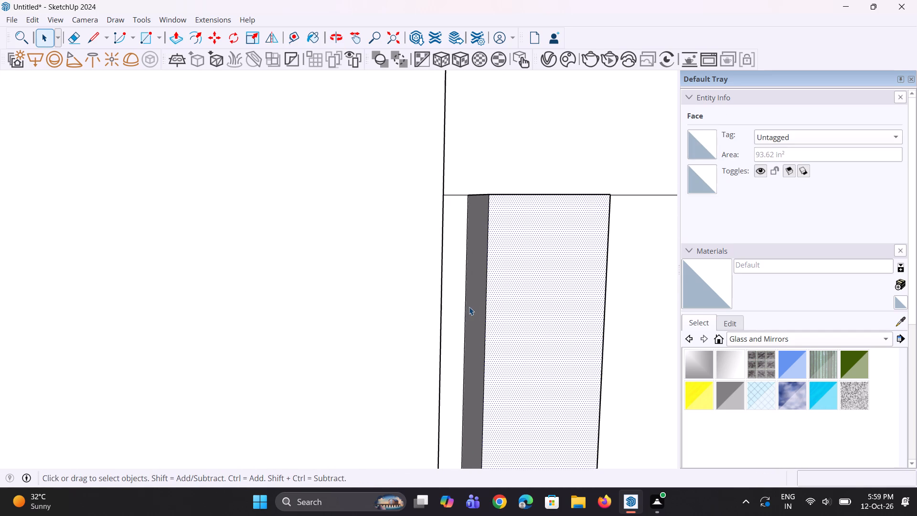
left_click(472, 311, "ctrl")
scroll(487, 339, "down", 11)
middle_click_drag(559, 323, 423, 333)
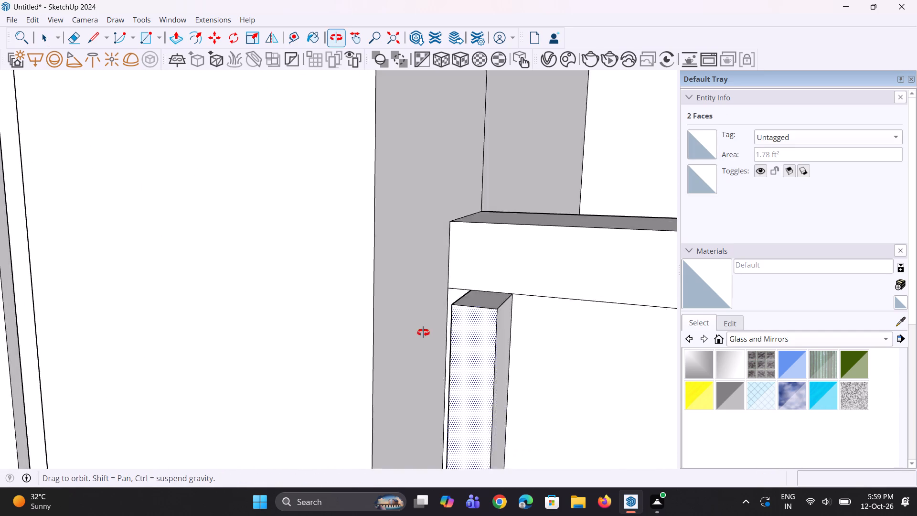
middle_click_drag(423, 333, 416, 330)
scroll(485, 357, "up", 4)
left_click(485, 357, "ctrl")
left_click(449, 271, "ctrl")
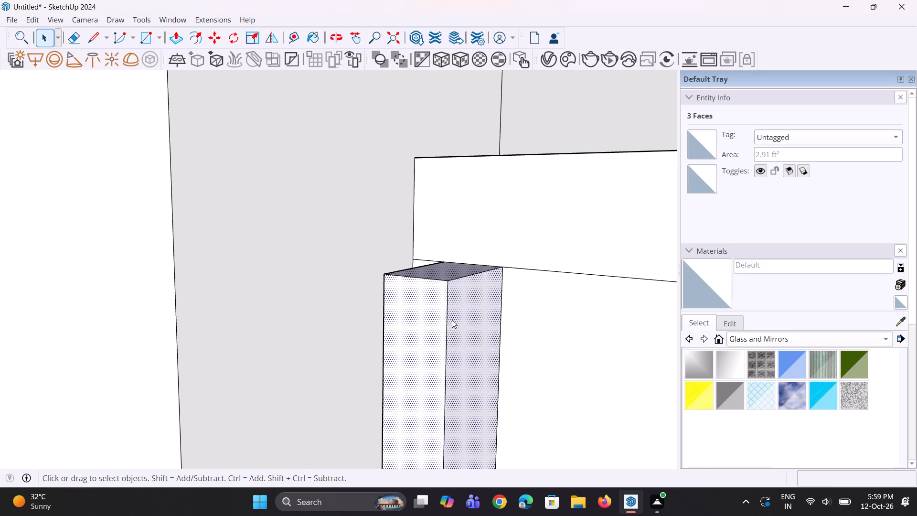
right_click(452, 320, "ctrl")
left_click(488, 208)
Copy the baluster group about 3 1/2" along the framed opening's railing and multiply the copy by 7.
scroll(509, 300, "down", 10)
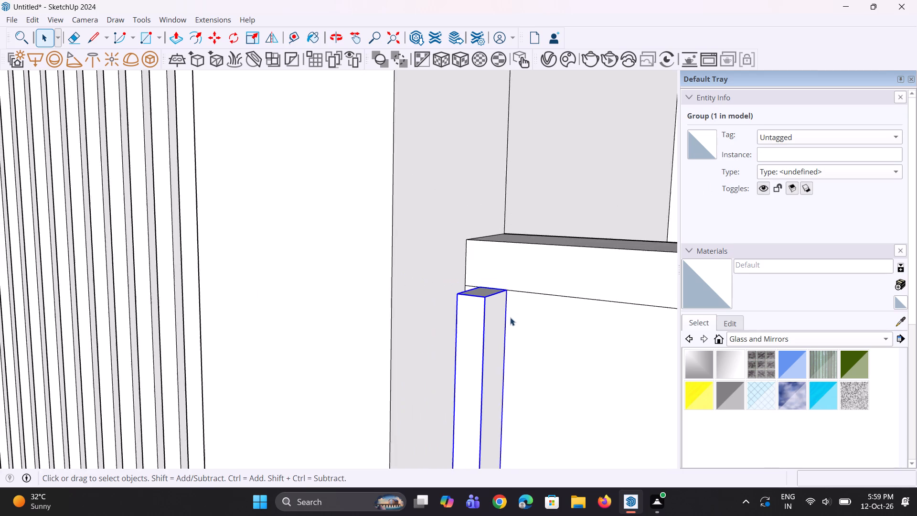
middle_click_drag(501, 321, 568, 317)
key("m")
scroll(528, 279, "up", 1)
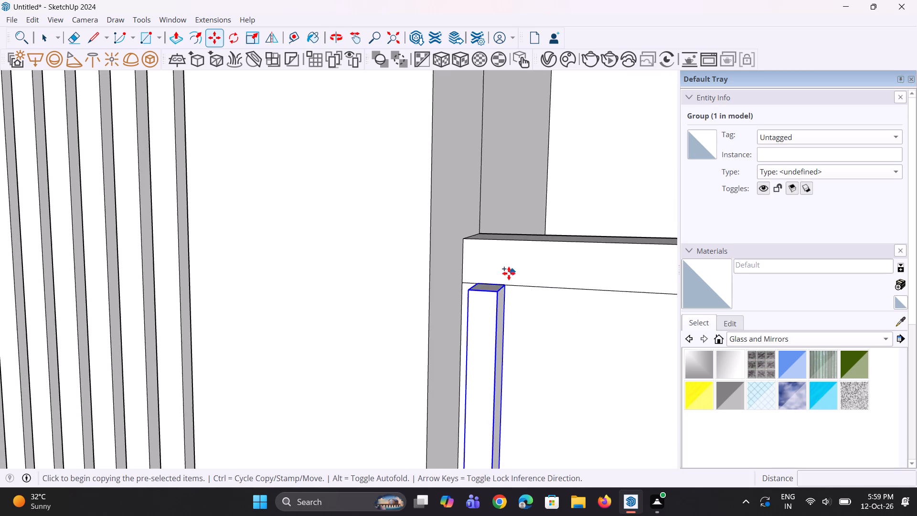
scroll(504, 274, "up", 5)
left_click(473, 287)
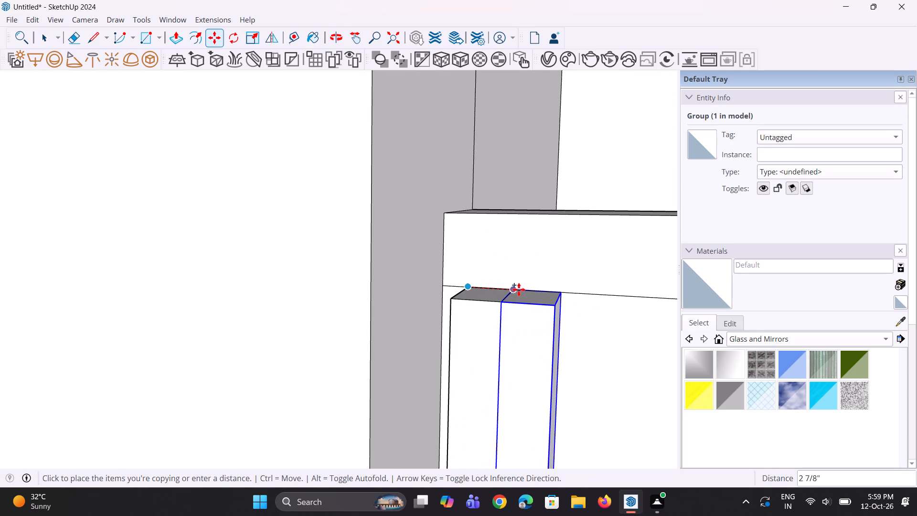
left_click(523, 290)
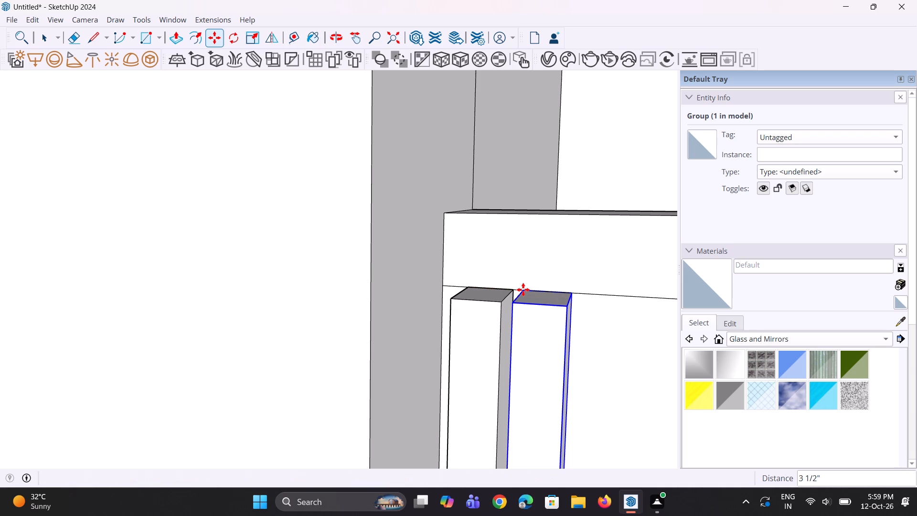
type("*7")
key("Return")
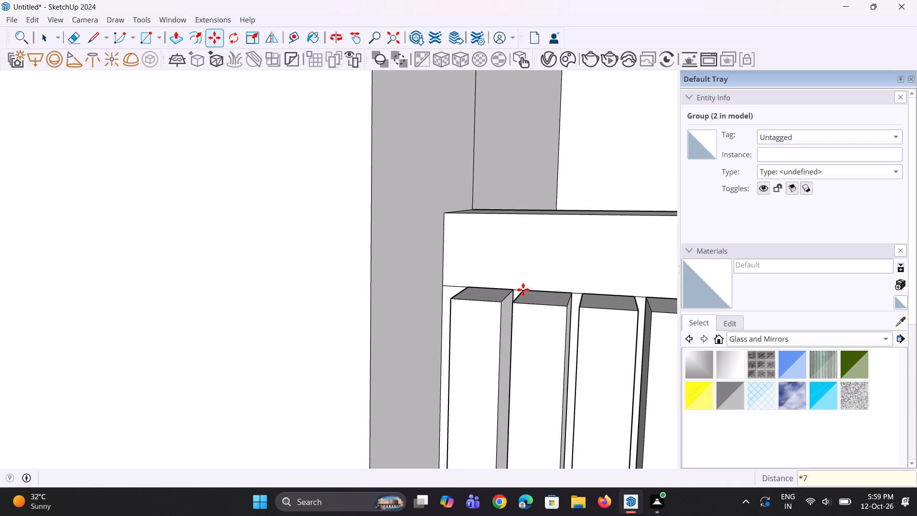
scroll(541, 332, "down", 10)
scroll(504, 327, "down", 11)
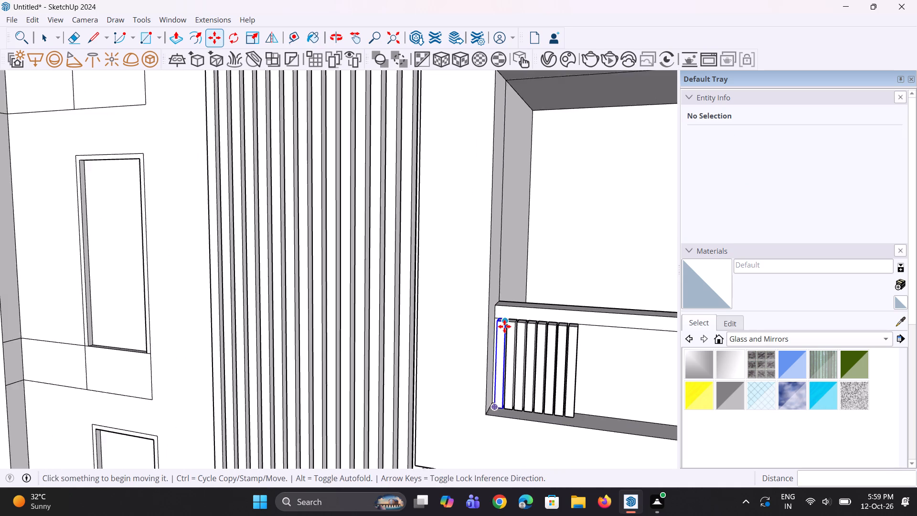
scroll(504, 326, "down", 9)
middle_click_drag(508, 327, 558, 316)
scroll(554, 341, "up", 4)
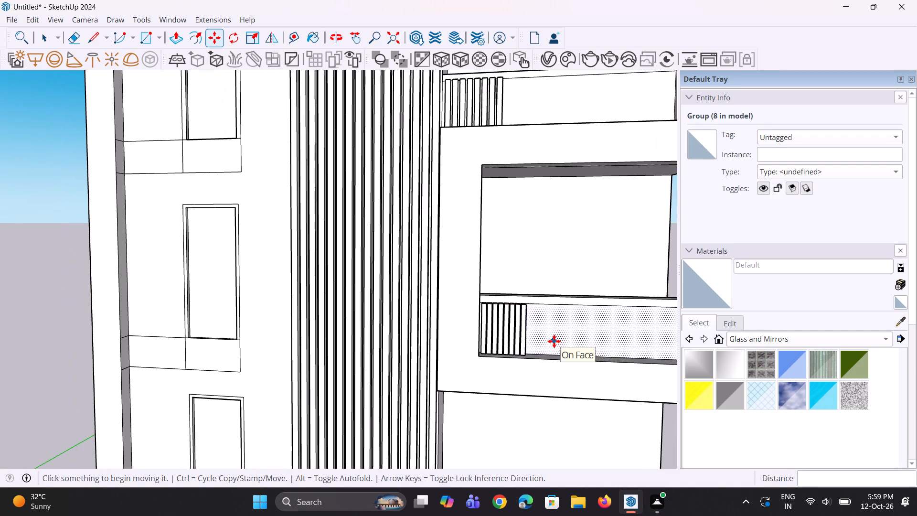
Draw a vertical dividing line up the front face of the lower framed opening's railing, from its base to the cap band.
scroll(524, 355, "down", 13)
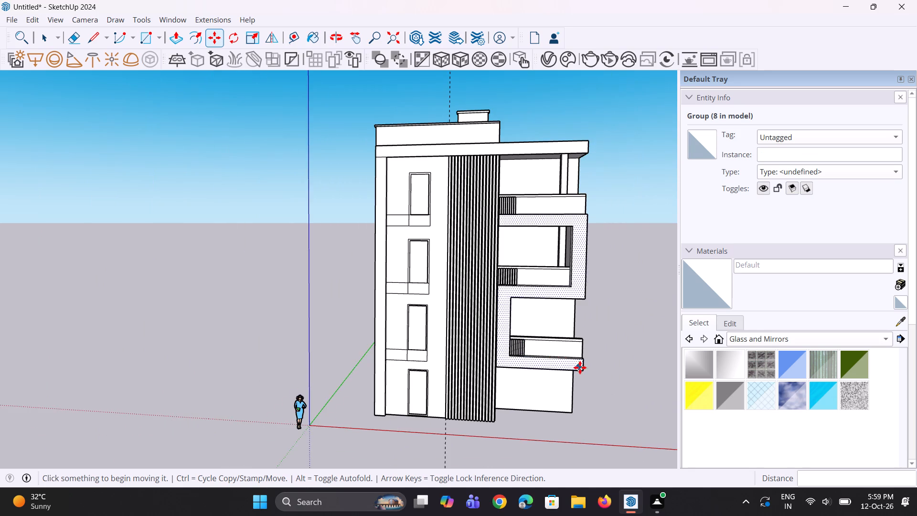
middle_click_drag(576, 357, 541, 335)
scroll(565, 343, "up", 8)
key("space")
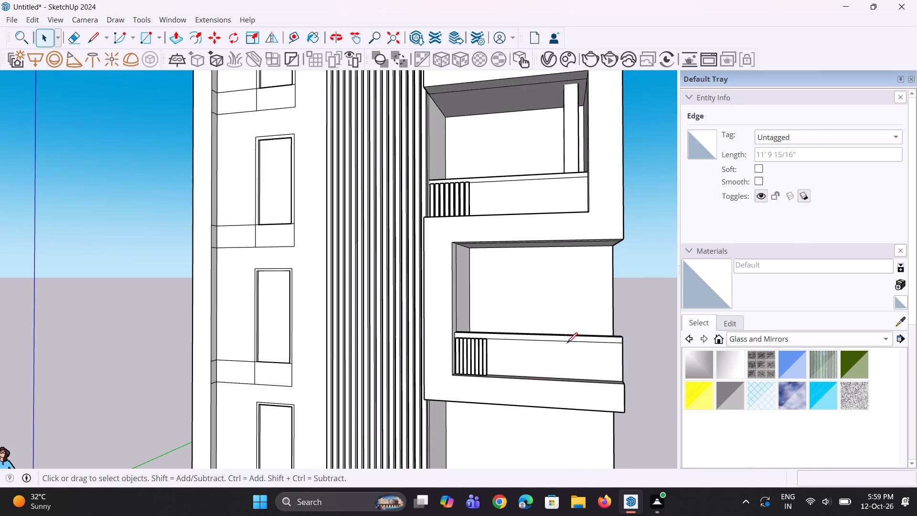
key("l")
scroll(567, 343, "up", 1)
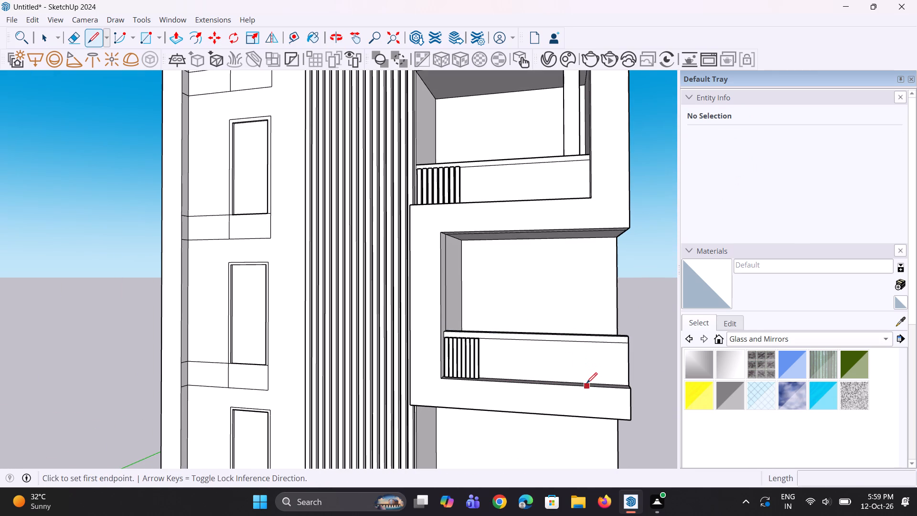
scroll(580, 381, "up", 7)
middle_click_drag(580, 395, 582, 413)
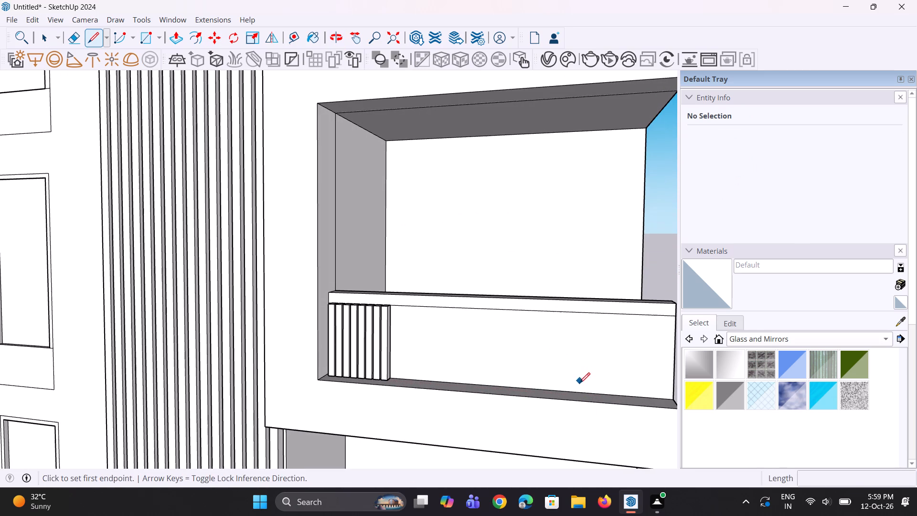
left_click(578, 391)
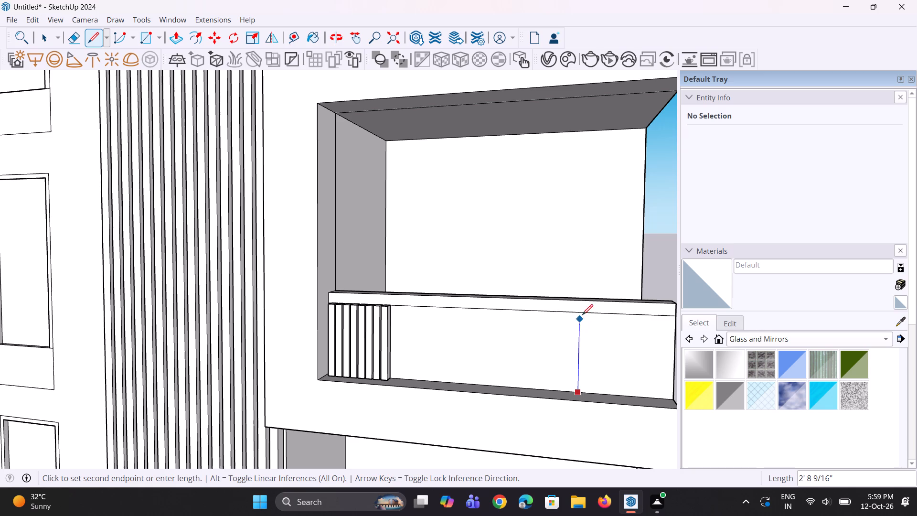
left_click(583, 313)
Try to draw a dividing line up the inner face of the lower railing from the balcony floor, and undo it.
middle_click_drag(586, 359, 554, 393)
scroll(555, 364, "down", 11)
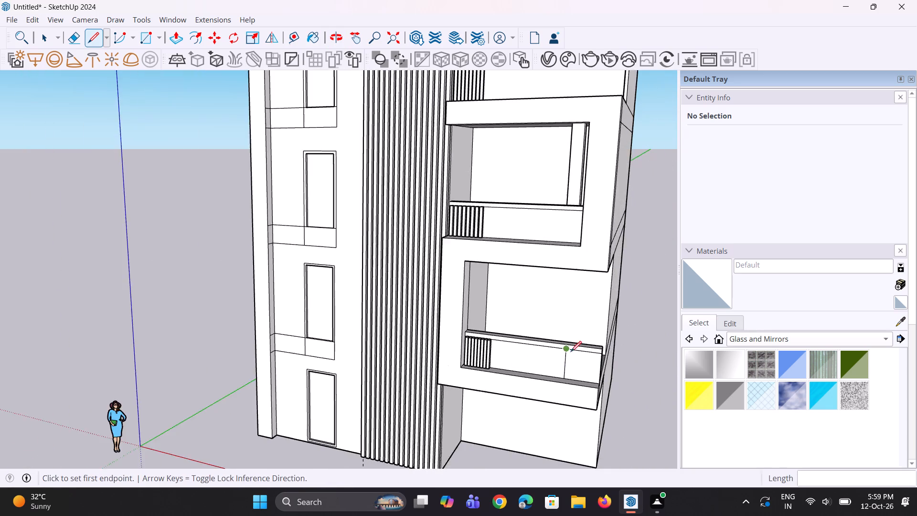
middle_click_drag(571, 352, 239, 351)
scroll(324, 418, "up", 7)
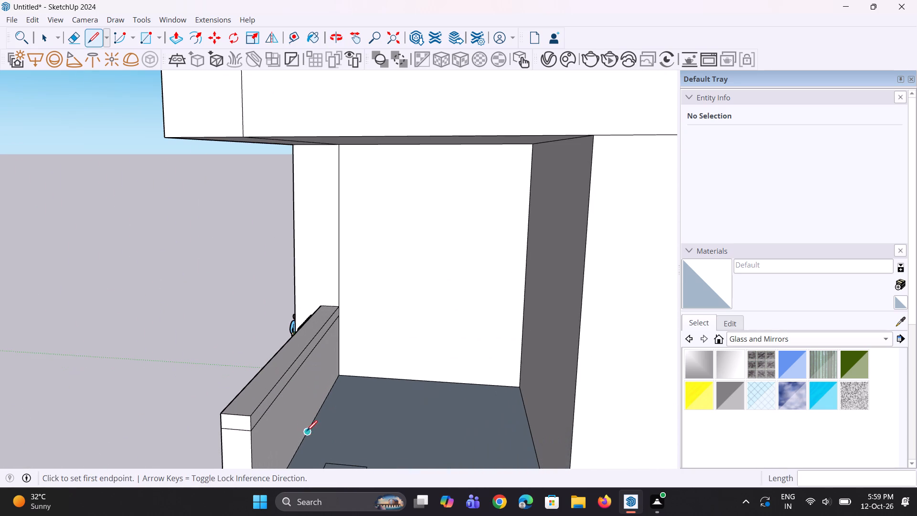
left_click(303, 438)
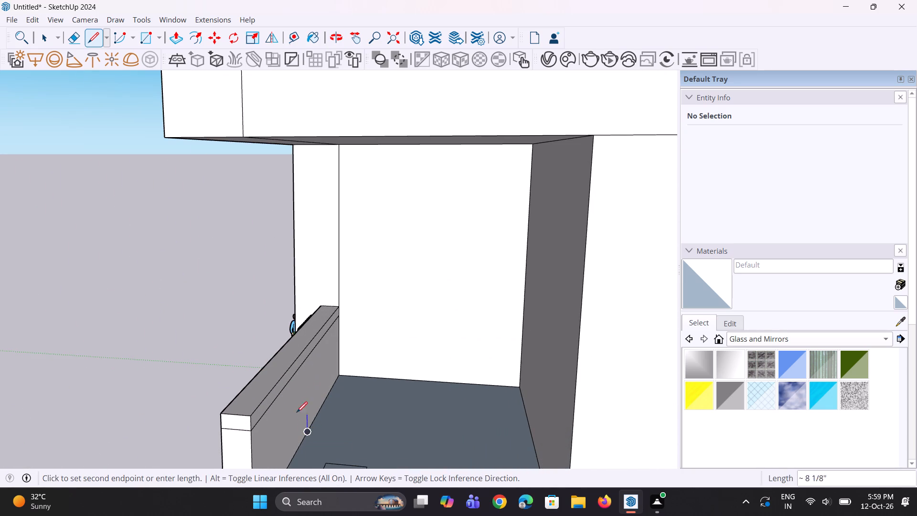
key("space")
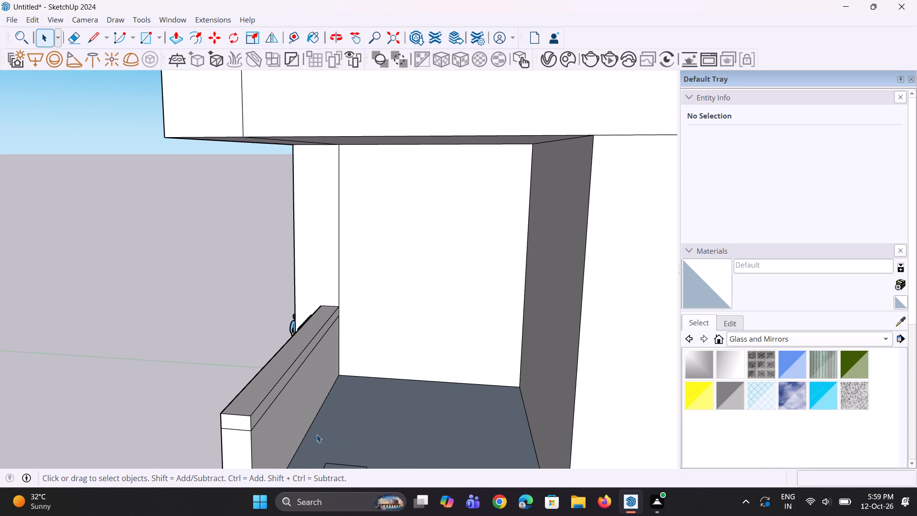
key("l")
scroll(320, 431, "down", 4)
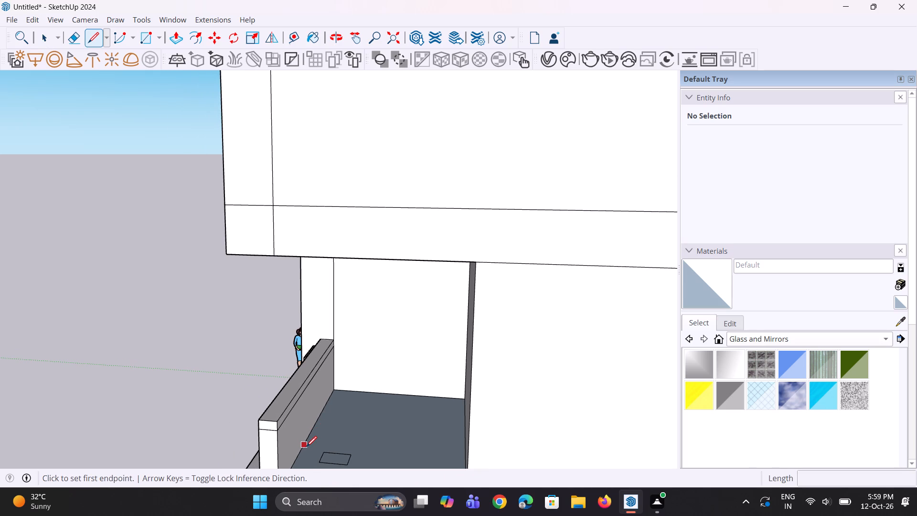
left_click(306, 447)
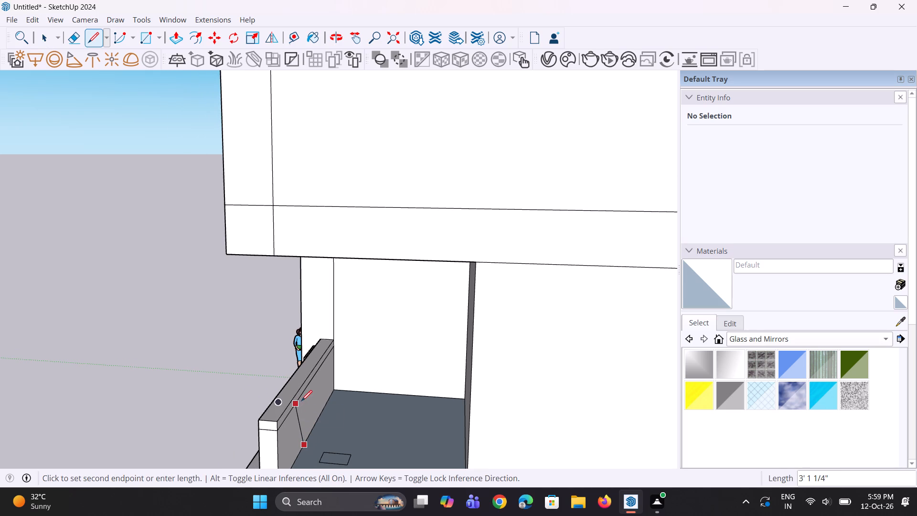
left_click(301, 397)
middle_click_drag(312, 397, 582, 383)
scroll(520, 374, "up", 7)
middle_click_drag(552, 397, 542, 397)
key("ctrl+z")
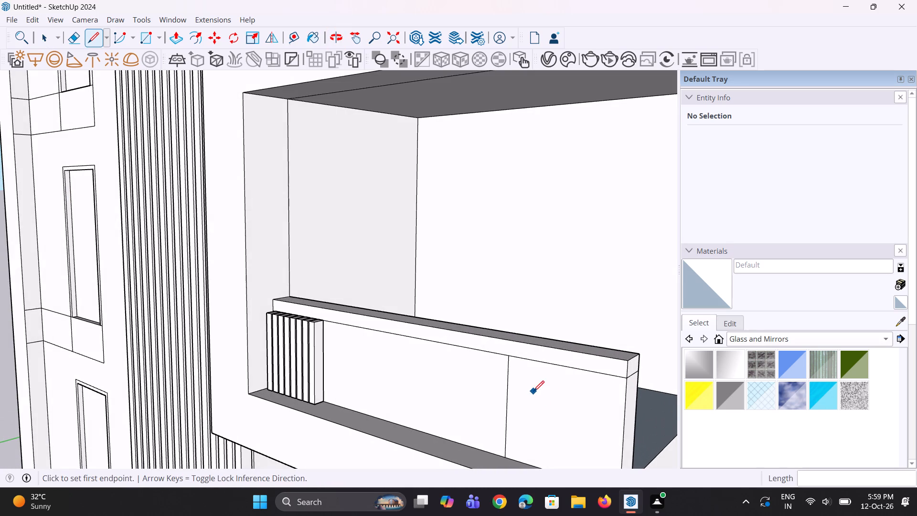
Continue the lower railing's dividing line up the cap band, about 4 13/16", and across the top face, about 9 9/16".
middle_click_drag(543, 377, 446, 405, "ctrl")
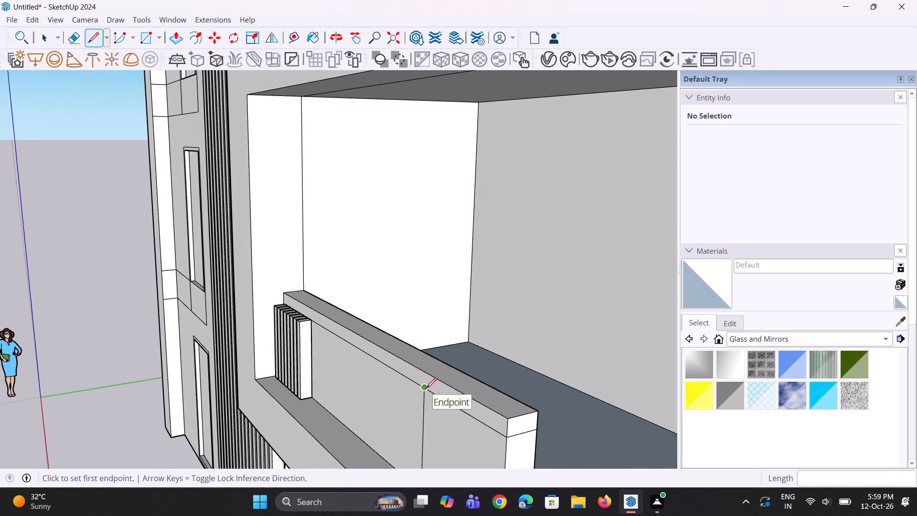
left_click(426, 388)
left_click(429, 376)
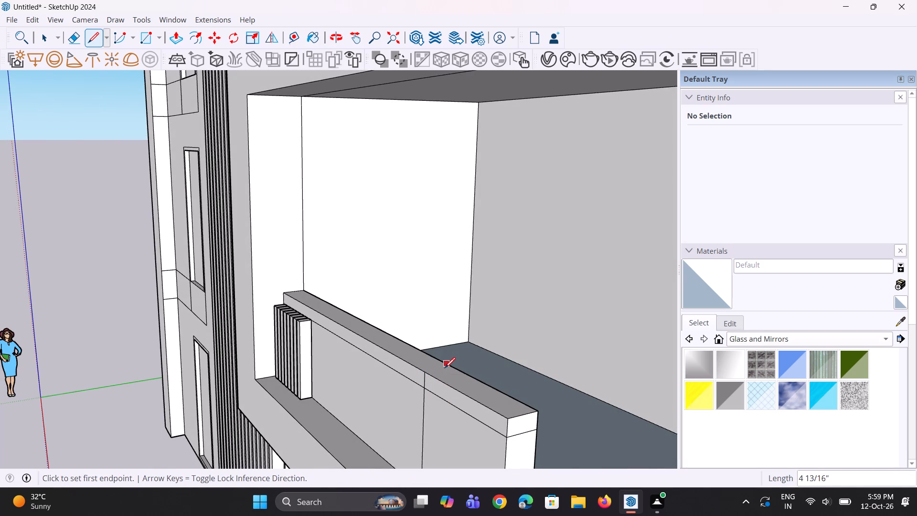
middle_click_drag(445, 368, 413, 428)
scroll(414, 416, "up", 1)
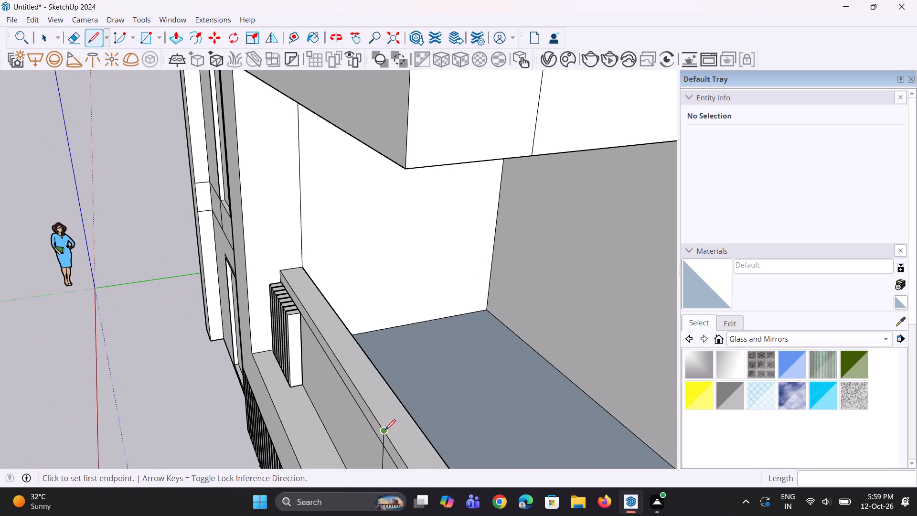
left_click(385, 430)
left_click(414, 421)
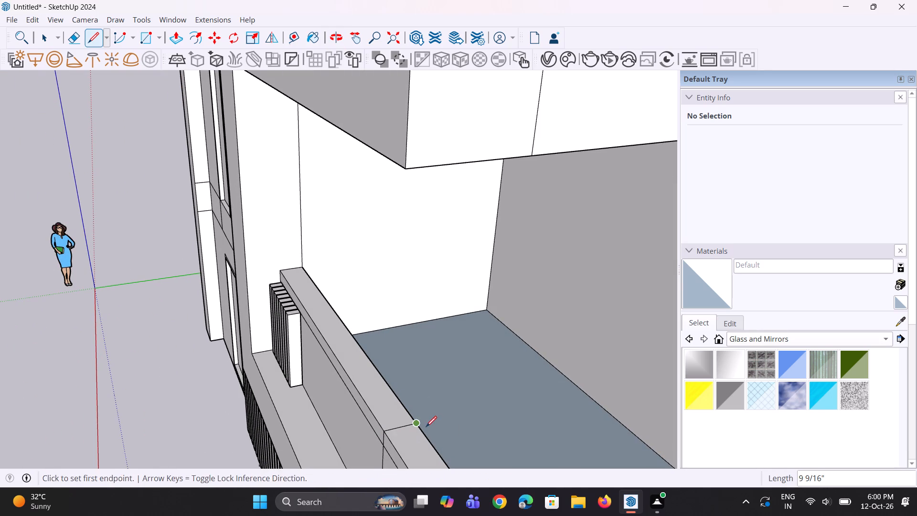
Carry the dividing line down the lower railing's inner side, about 4 13/16" over the cap band and on to the floor.
middle_click_drag(427, 427, 221, 366)
scroll(54, 284, "up", 2)
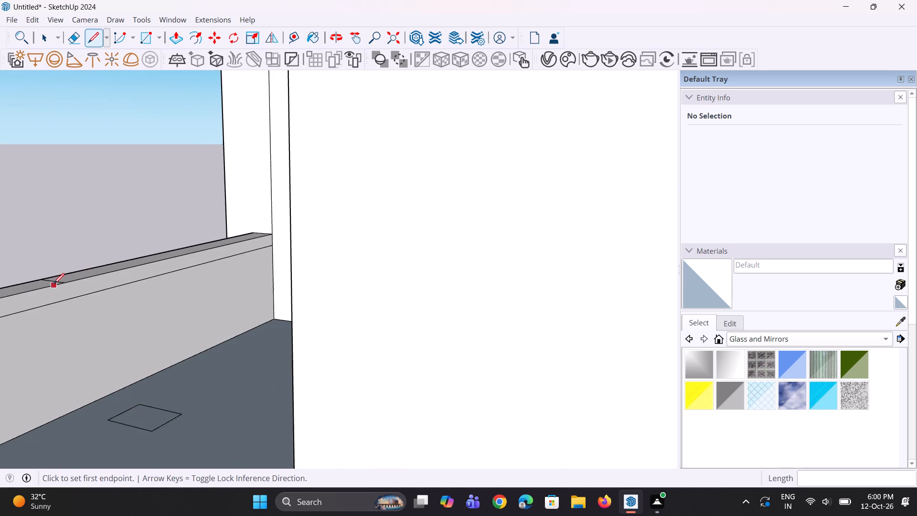
scroll(58, 292, "up", 3)
left_click(67, 281)
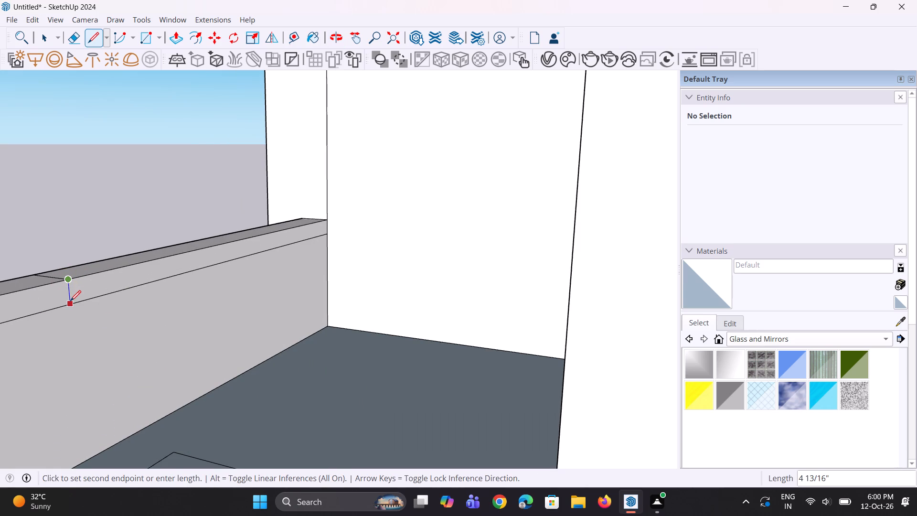
left_click(70, 301)
left_click(72, 304)
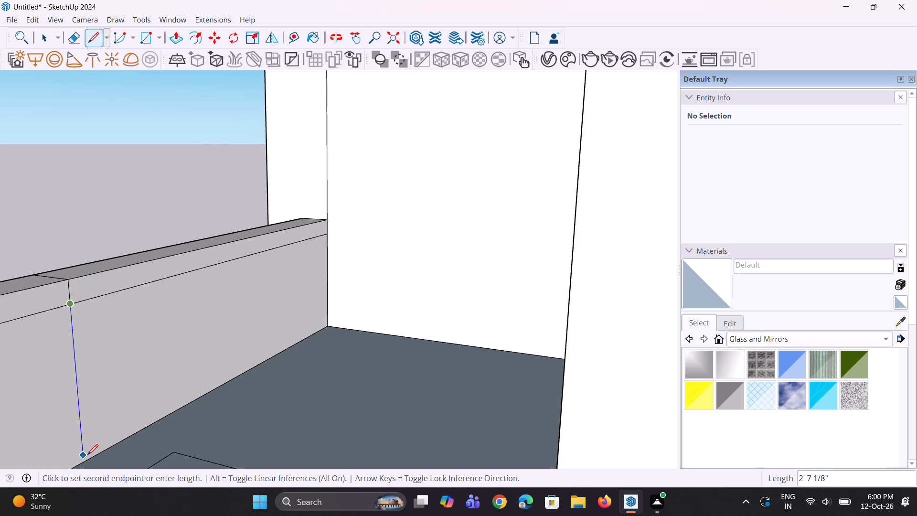
left_click(82, 461)
Draw a vertical dividing line about 2' 9 1/4" high on the front face of the upper framed opening's railing.
scroll(242, 364, "down", 12)
scroll(183, 412, "up", 1)
middle_click_drag(181, 413, 317, 419)
scroll(343, 362, "up", 12)
middle_click_drag(315, 387, 453, 364)
scroll(445, 370, "down", 4)
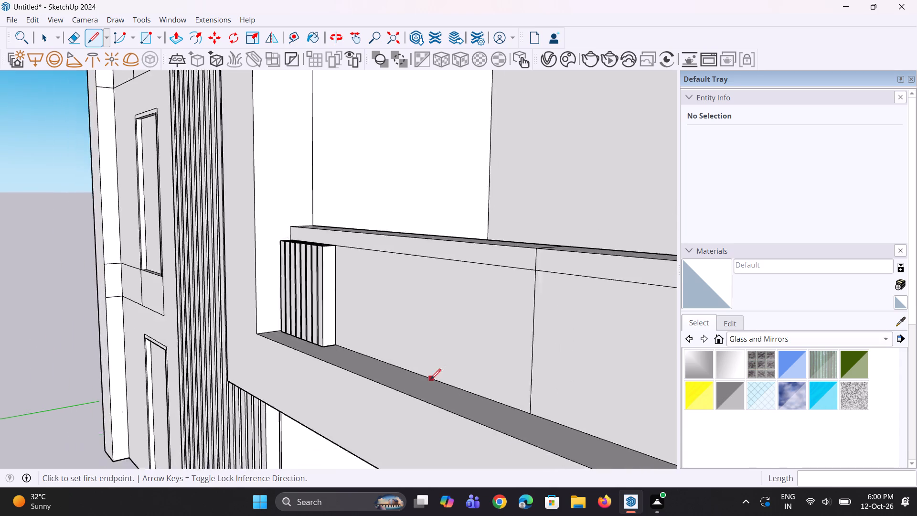
scroll(430, 379, "down", 13)
middle_click_drag(431, 369, 642, 396)
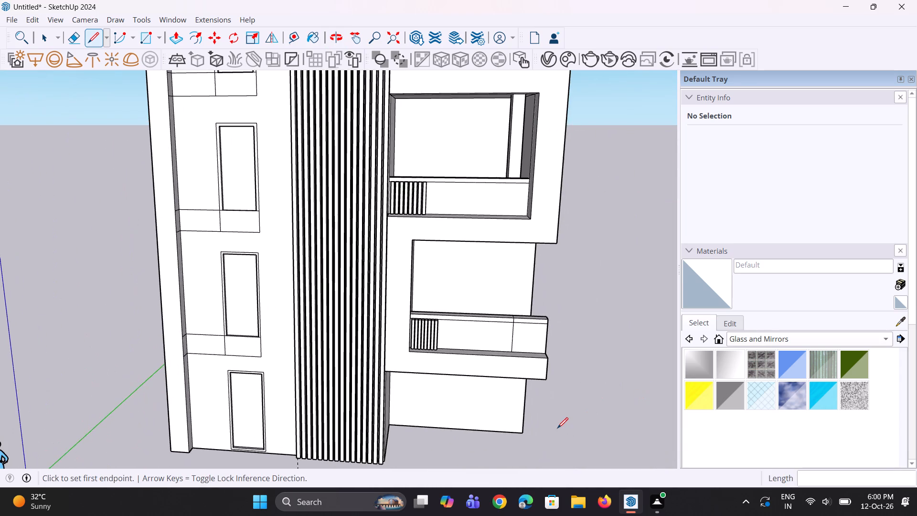
scroll(557, 428, "down", 5)
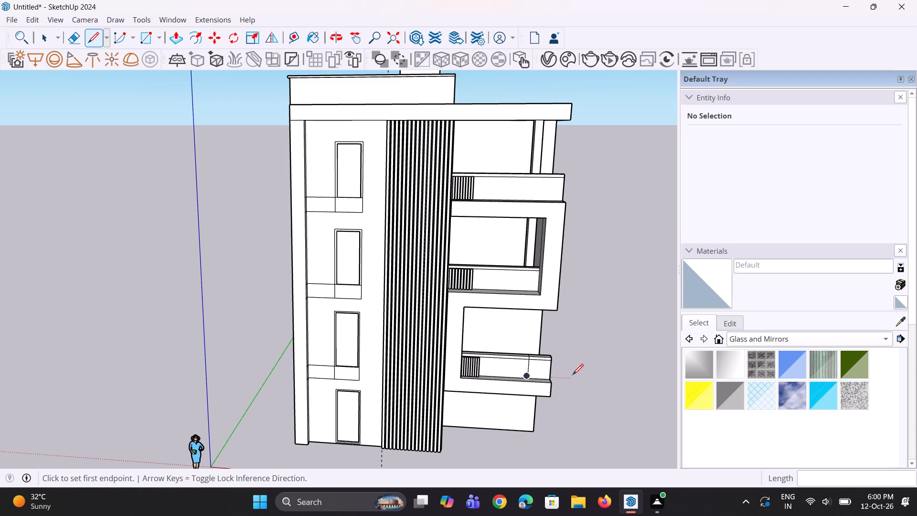
scroll(557, 255, "down", 6)
scroll(521, 260, "up", 3)
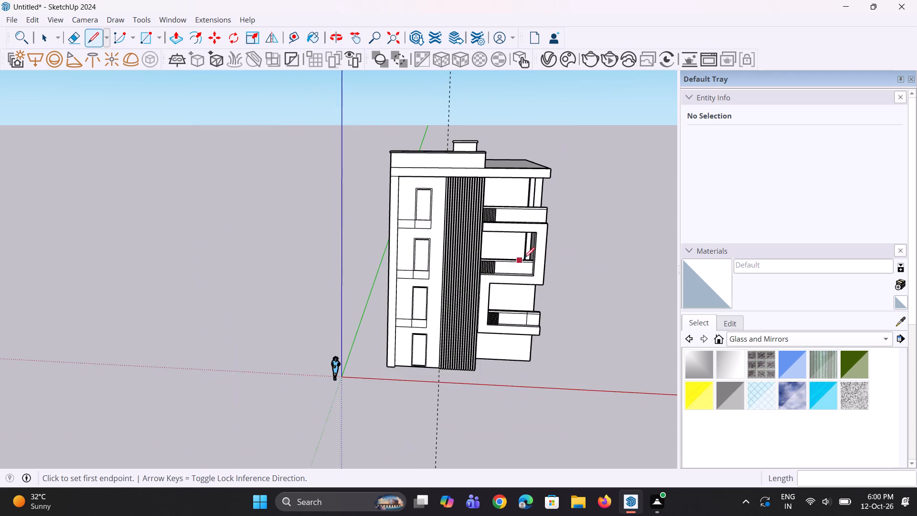
scroll(524, 258, "up", 13)
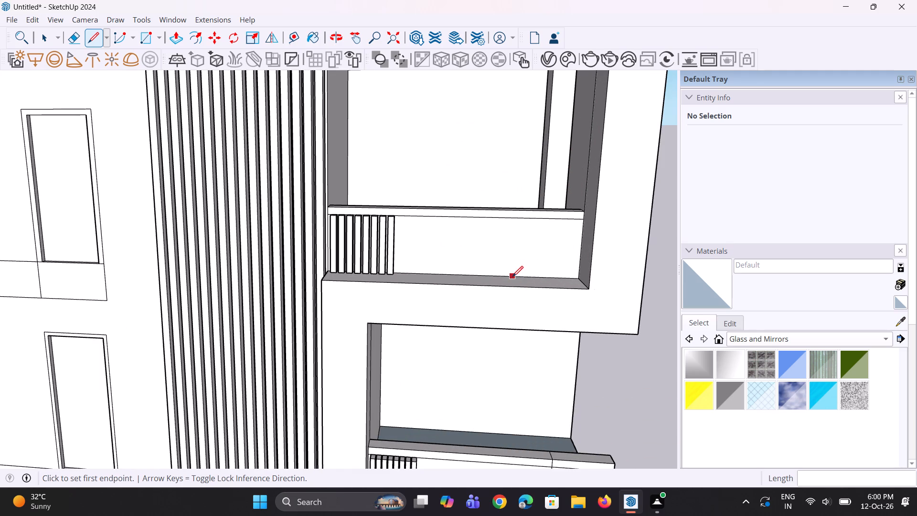
left_click(512, 277)
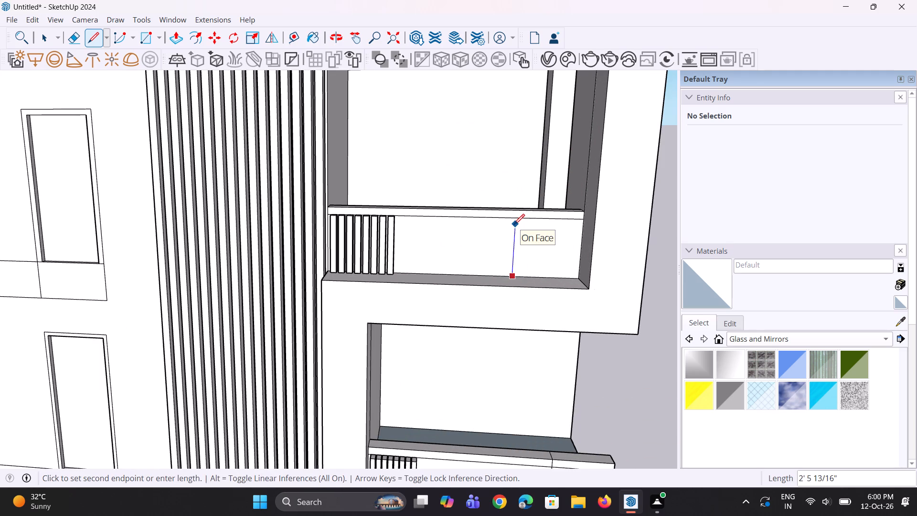
key("space")
key("l")
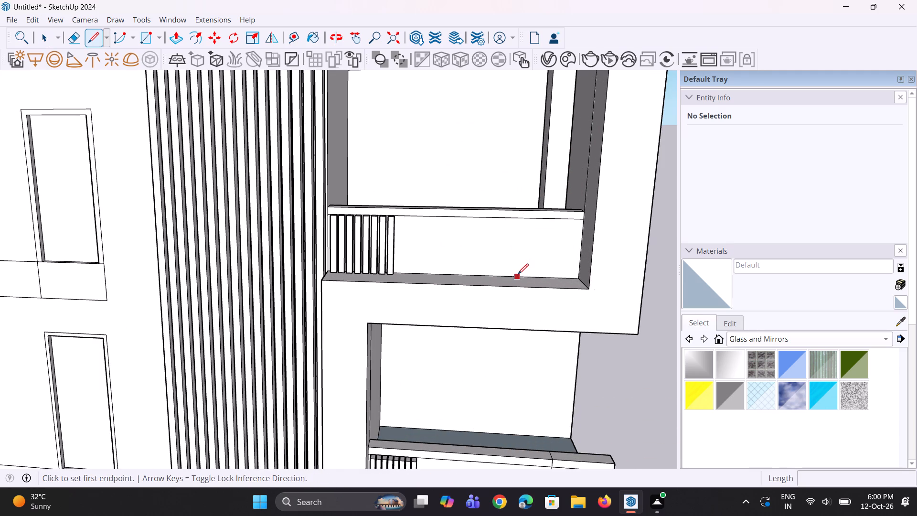
left_click(515, 275)
left_click(522, 215)
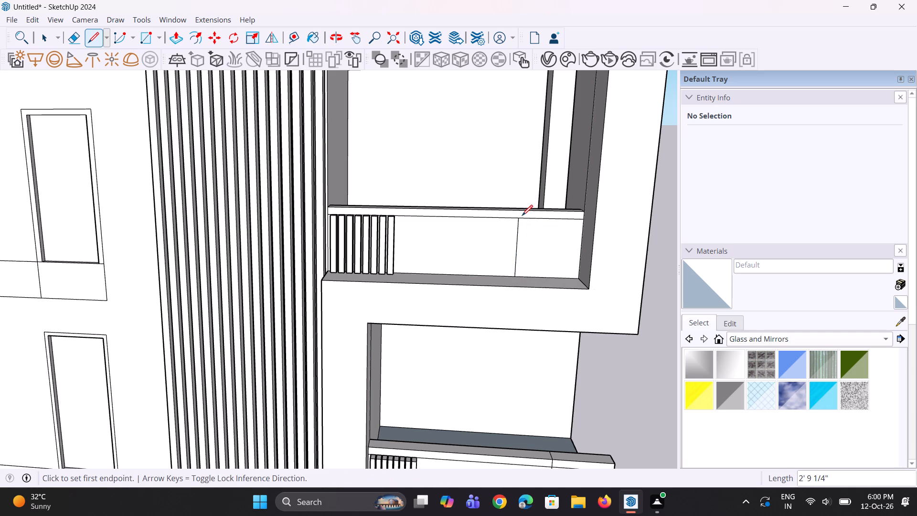
Continue the upper framed opening's dividing line over the railing's cap band and across its top face, about 8 1/2".
left_click(518, 217)
left_click(519, 210)
middle_click_drag(521, 212, 494, 286)
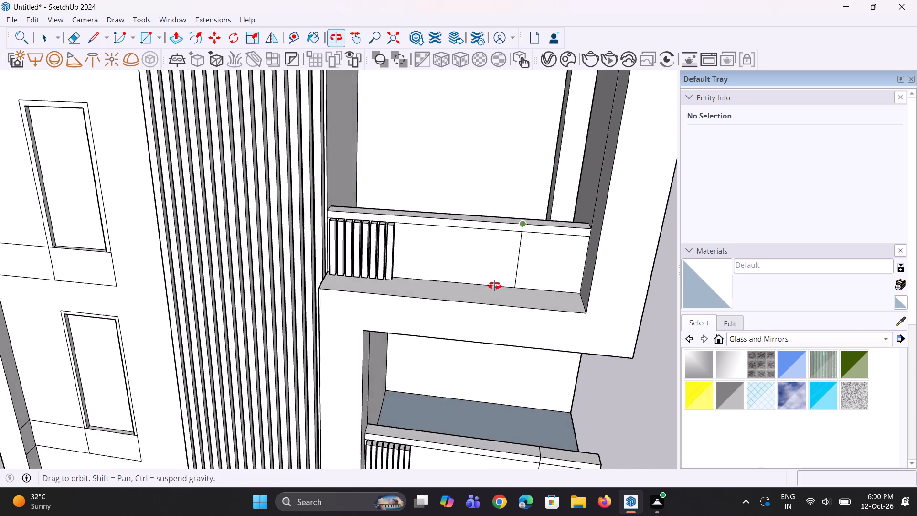
middle_click_drag(494, 286, 494, 289)
scroll(526, 237, "up", 7)
left_click(523, 233)
left_click(525, 217)
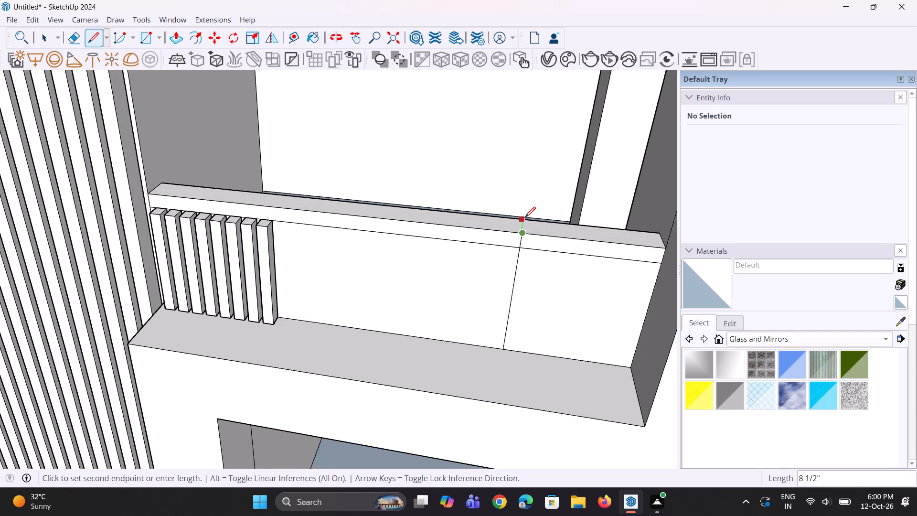
Carry the dividing line down the inner side of the upper framed opening's railing, about 4 1/4" over the cap band and 2' 9 1/4" to the floor.
middle_click_drag(525, 218, 379, 275)
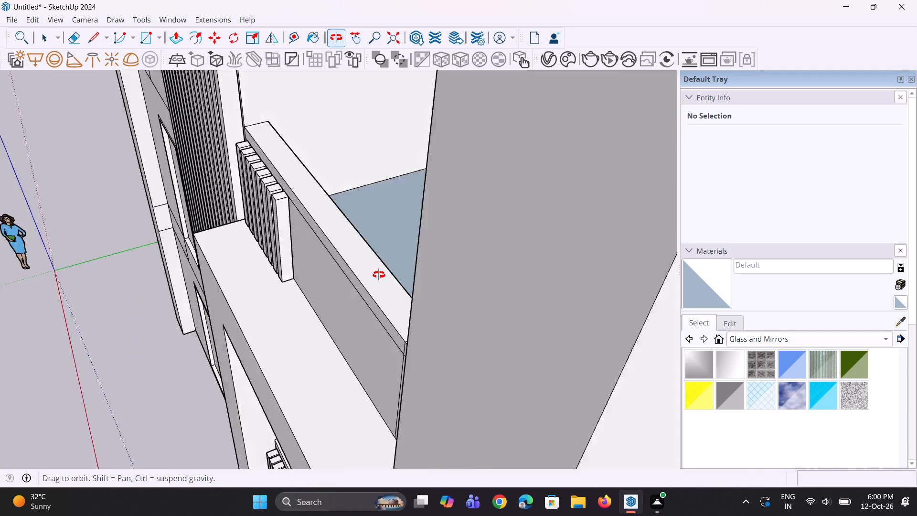
middle_click_drag(379, 275, 397, 275)
scroll(496, 228, "up", 8)
scroll(496, 225, "down", 5)
middle_click_drag(496, 271, 563, 393)
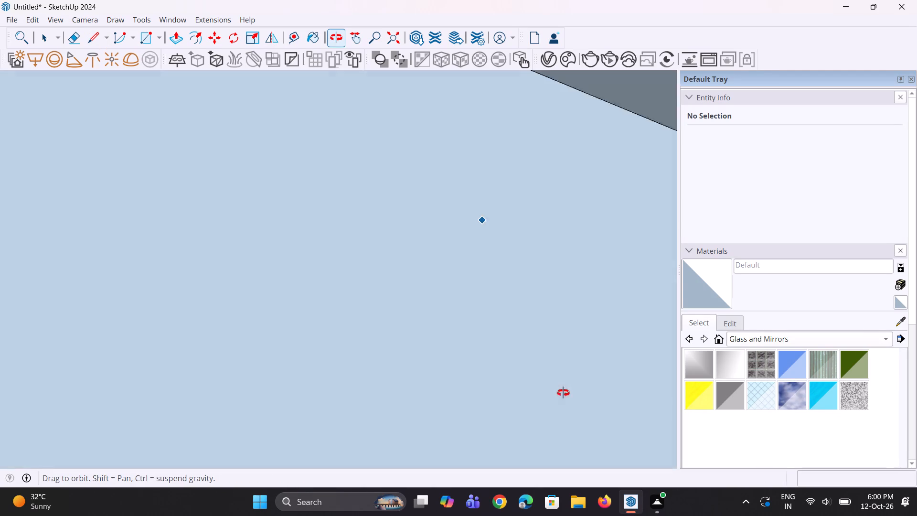
middle_click_drag(563, 393, 696, 329)
scroll(605, 293, "up", 12)
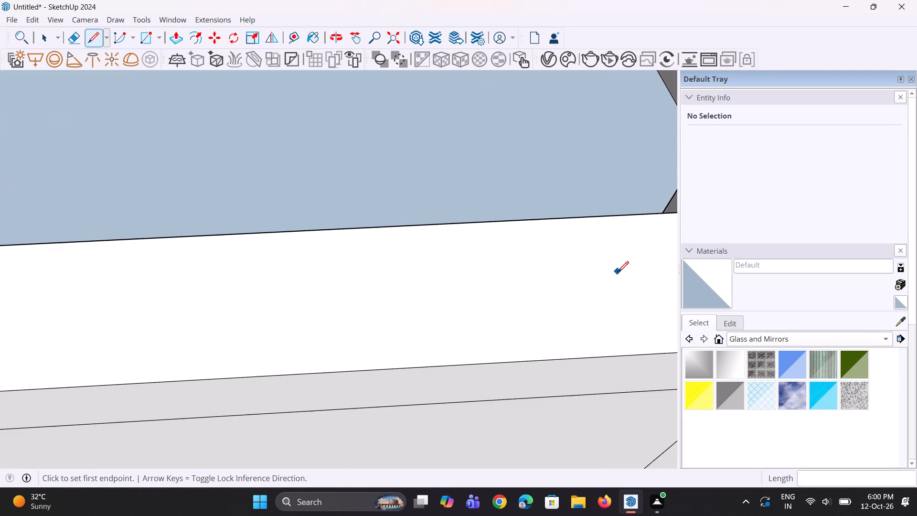
scroll(537, 258, "down", 11)
scroll(532, 262, "up", 2)
scroll(484, 348, "down", 18)
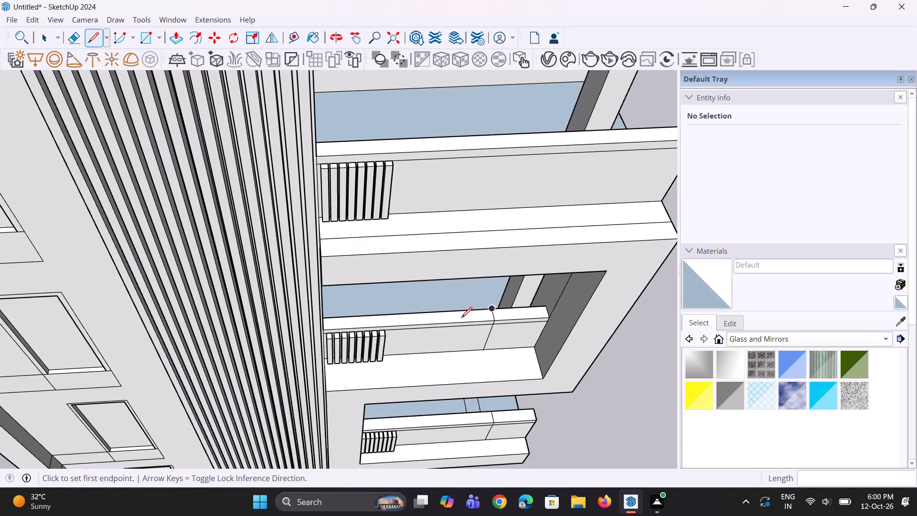
middle_click_drag(475, 323, 245, 212)
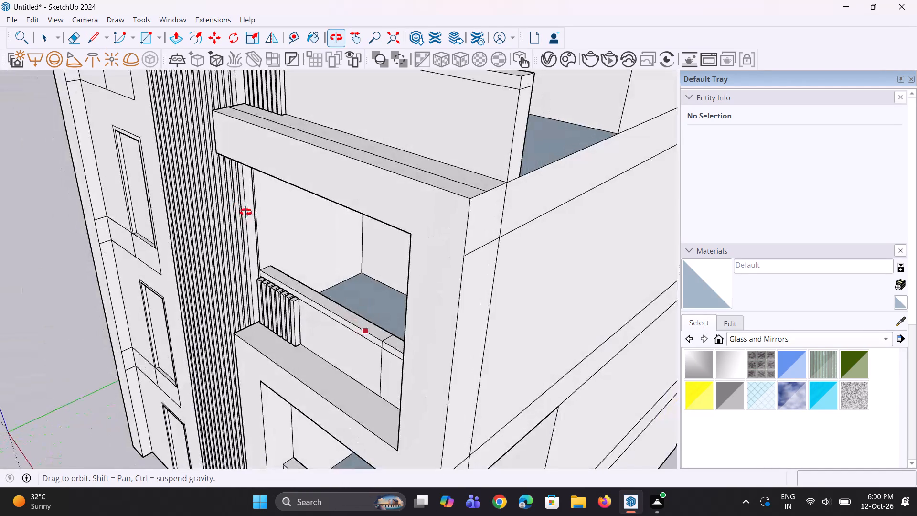
middle_click_drag(245, 212, 568, 267)
scroll(506, 258, "up", 14)
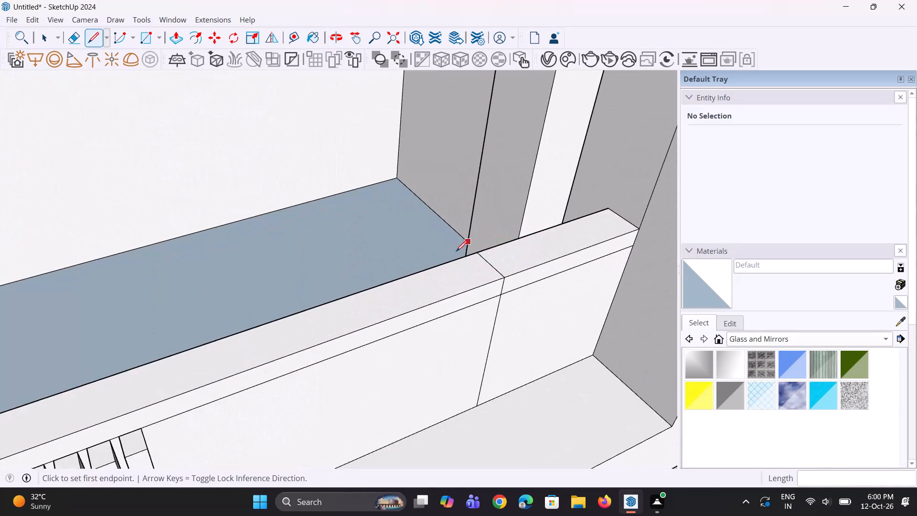
scroll(456, 251, "up", 3)
middle_click_drag(447, 283, 671, 306)
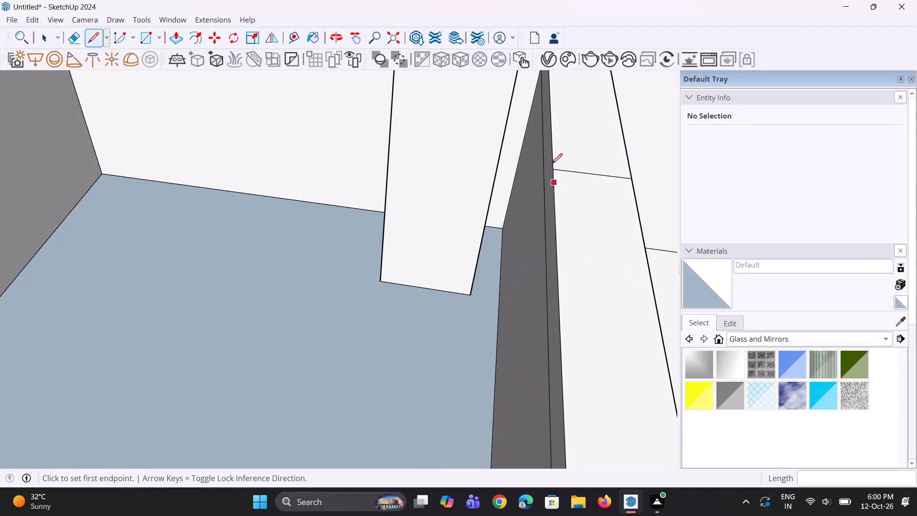
left_click(551, 172)
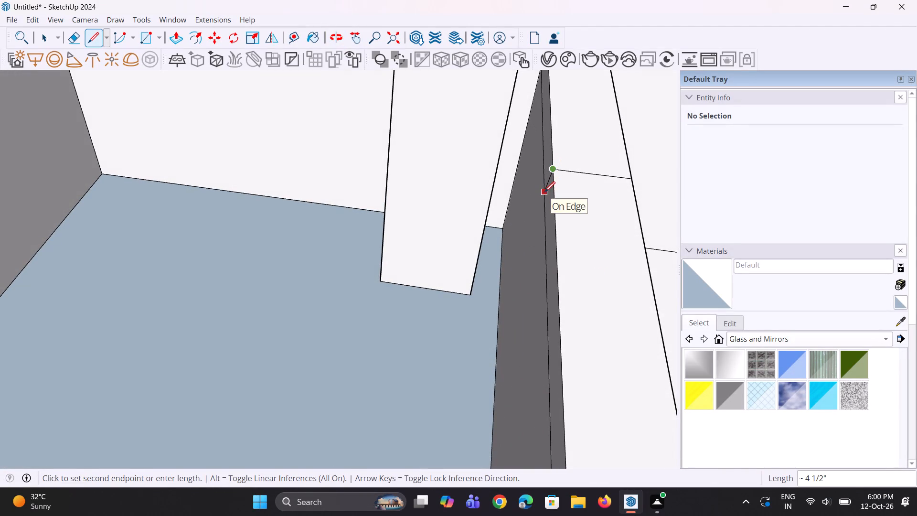
scroll(542, 199, "up", 7)
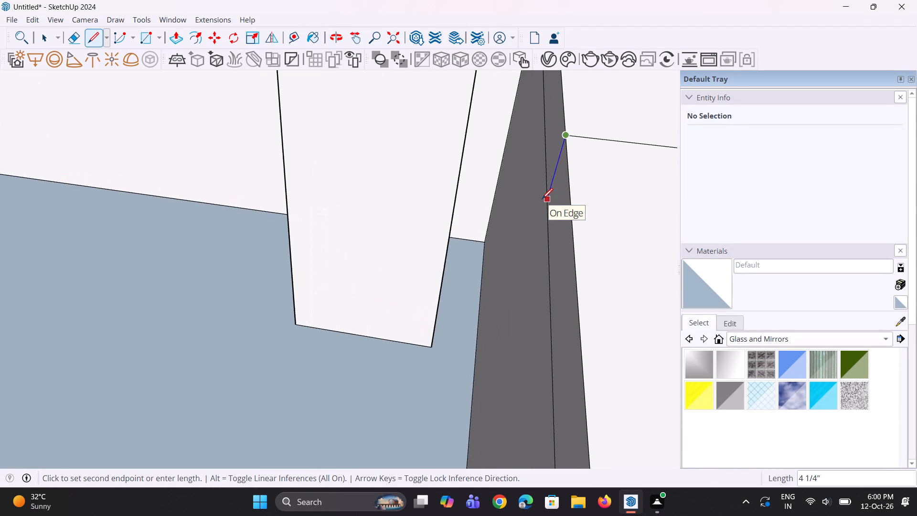
left_click(542, 199)
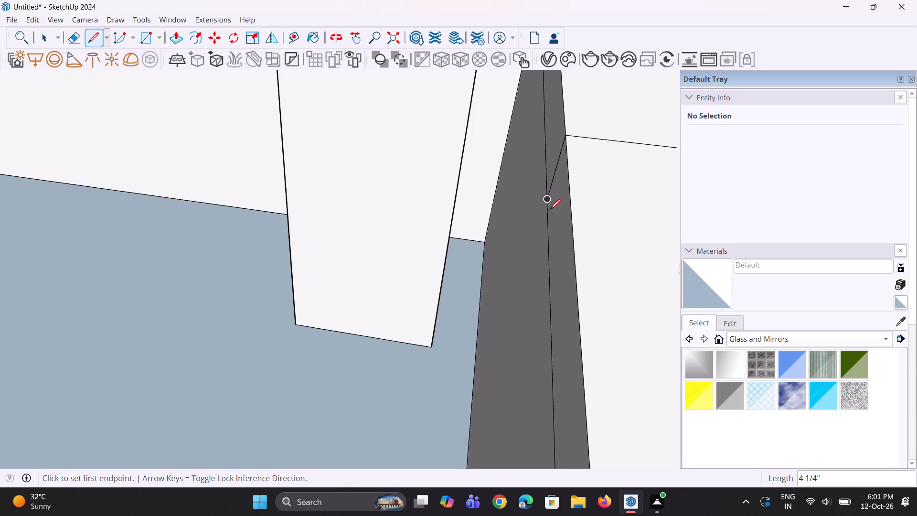
left_click(546, 203)
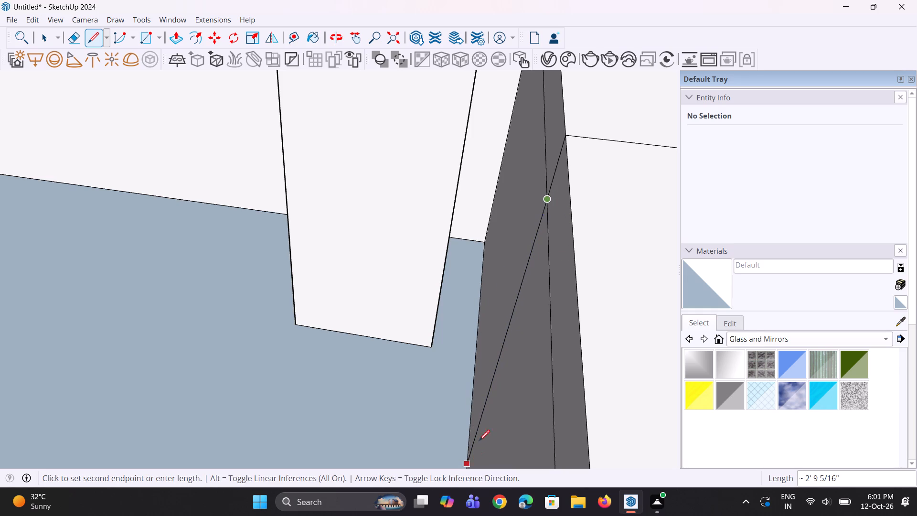
scroll(486, 409, "down", 5)
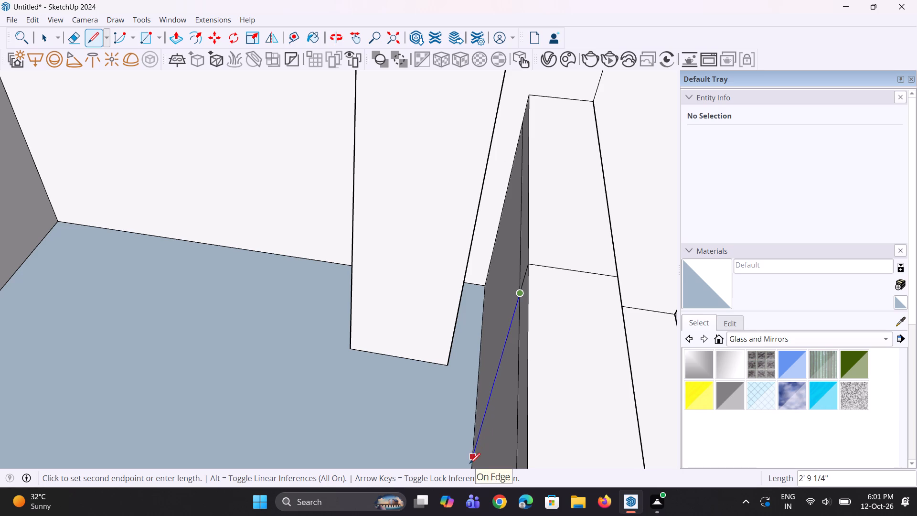
left_click(469, 464)
Draw a vertical dividing line about 2' 11 3/8" high on the front face of the top-floor balcony railing.
scroll(466, 460, "down", 4)
middle_click_drag(593, 436, 346, 383)
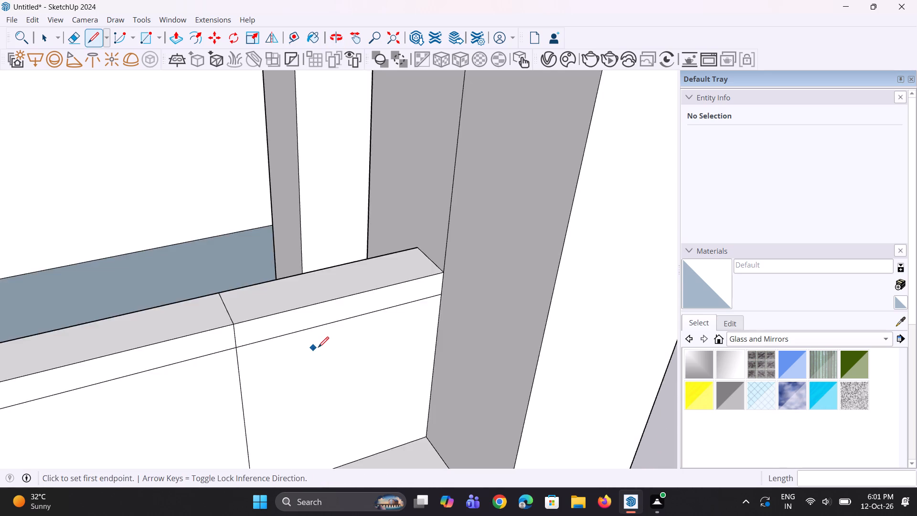
scroll(318, 347, "down", 16)
scroll(335, 347, "down", 5)
middle_click_drag(357, 336, 261, 279)
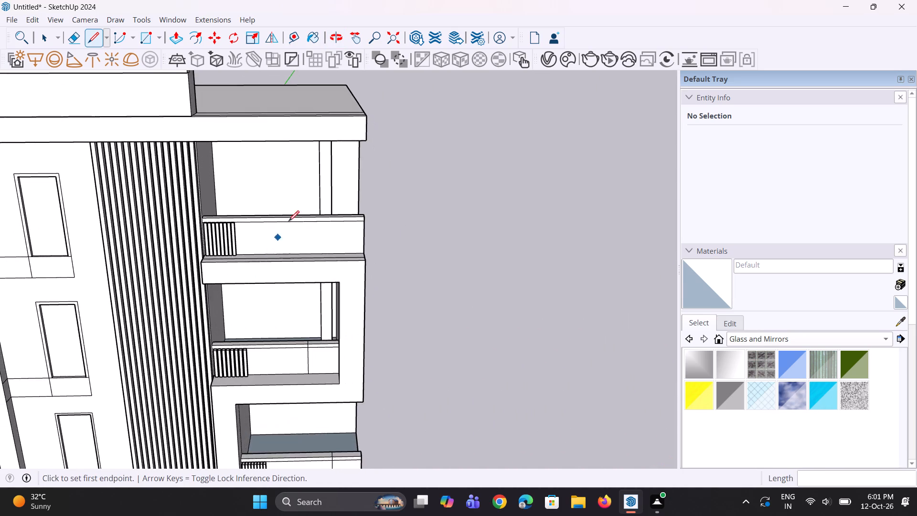
scroll(298, 209, "up", 12)
scroll(373, 258, "down", 2)
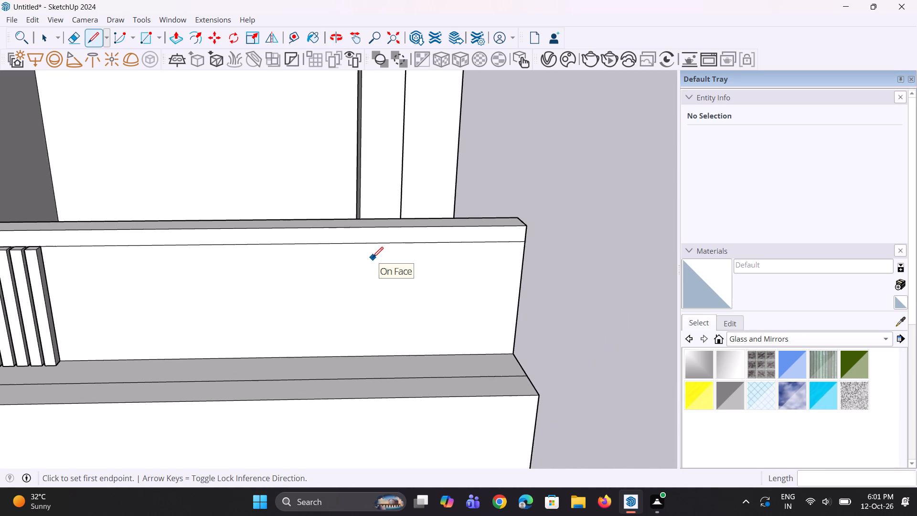
scroll(373, 258, "down", 3)
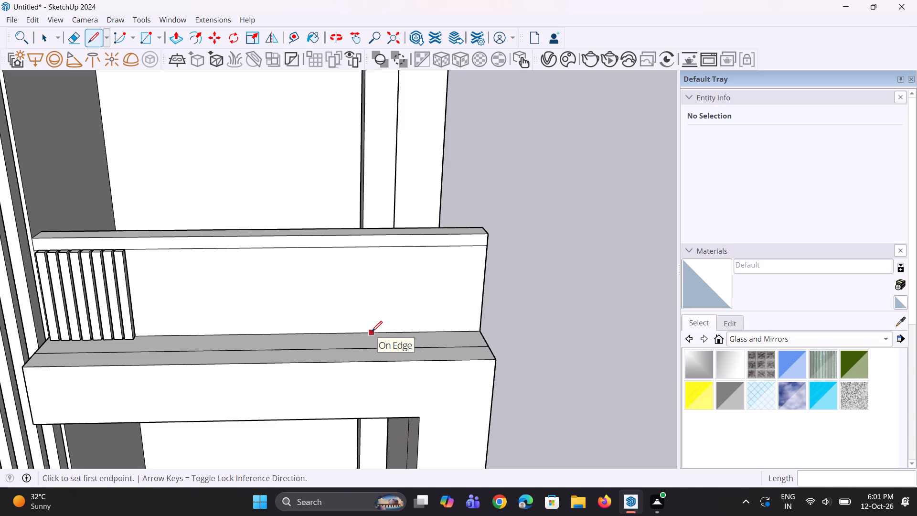
left_click(372, 332)
left_click(375, 247)
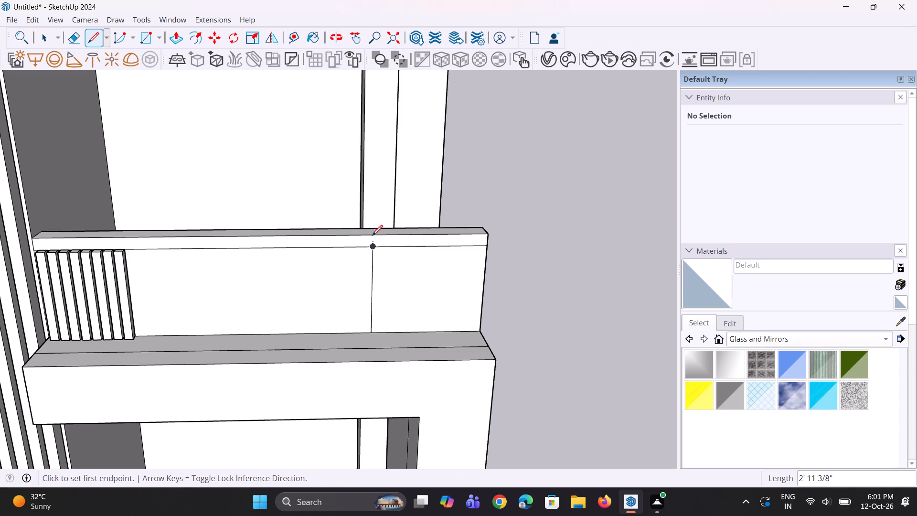
Continue the top-floor railing's dividing line up the cap band, about 4 5/8", and across its top face.
left_click(369, 247)
left_click(373, 234)
middle_click_drag(376, 240, 387, 301)
scroll(388, 221, "up", 8)
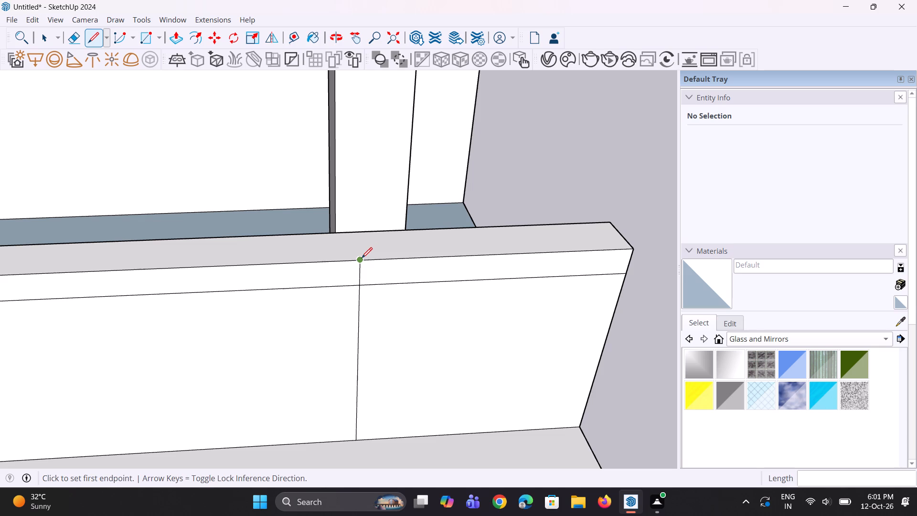
left_click(362, 258)
left_click(358, 226)
Carry the dividing line down the top-floor railing's inner side, about 4 5/8" over the cap band and on to the floor.
middle_click_drag(371, 269, 0, 303)
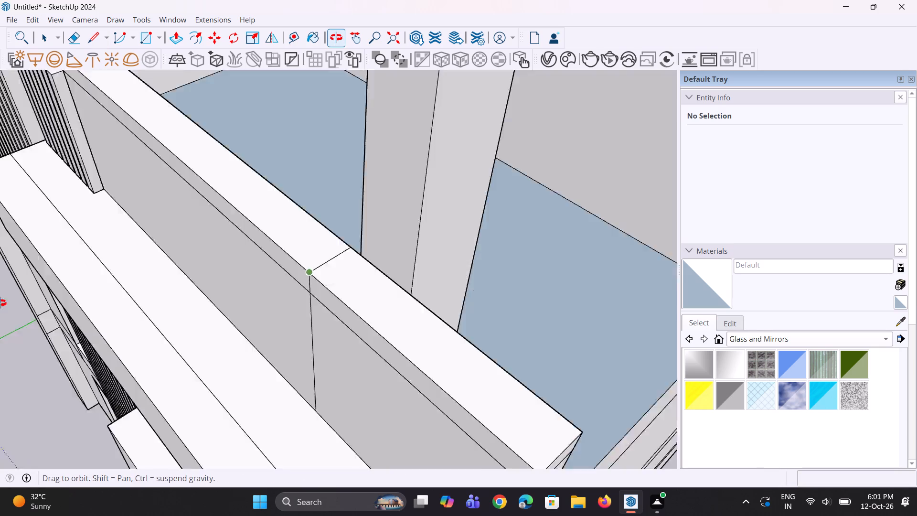
middle_click_drag(0, 303, 0, 214)
middle_click_drag(462, 235, 337, 226)
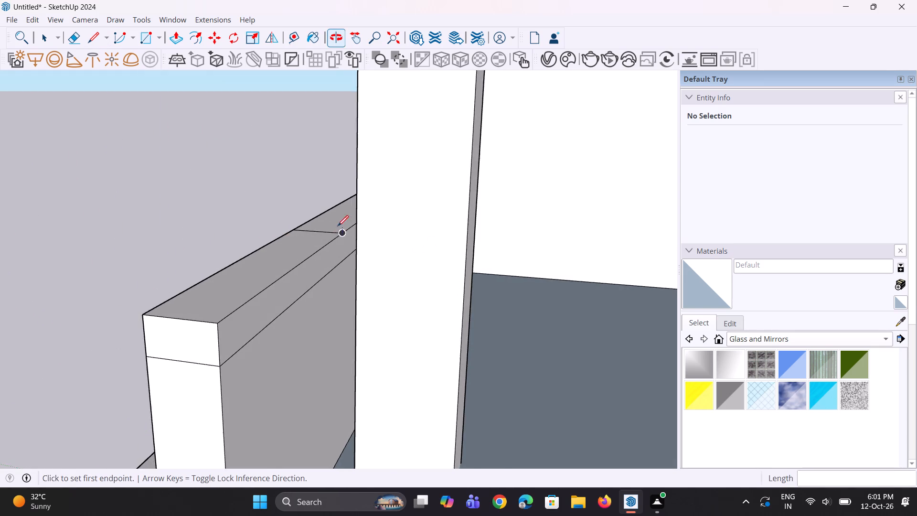
scroll(339, 245, "up", 3)
left_click(343, 227)
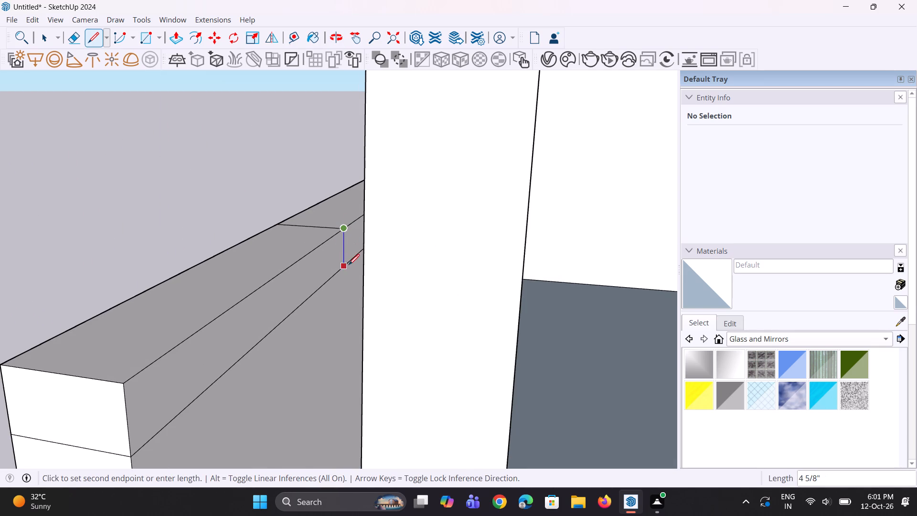
left_click(346, 267)
left_click(343, 265)
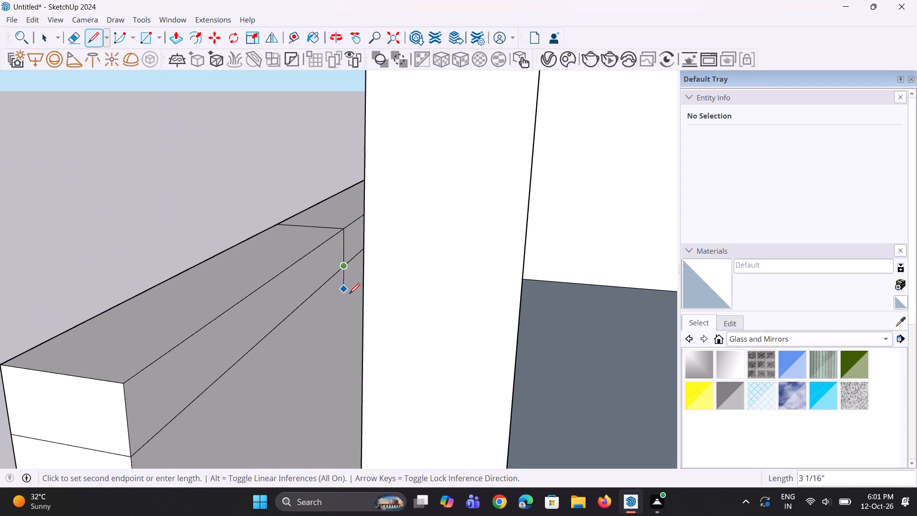
scroll(349, 295, "down", 8)
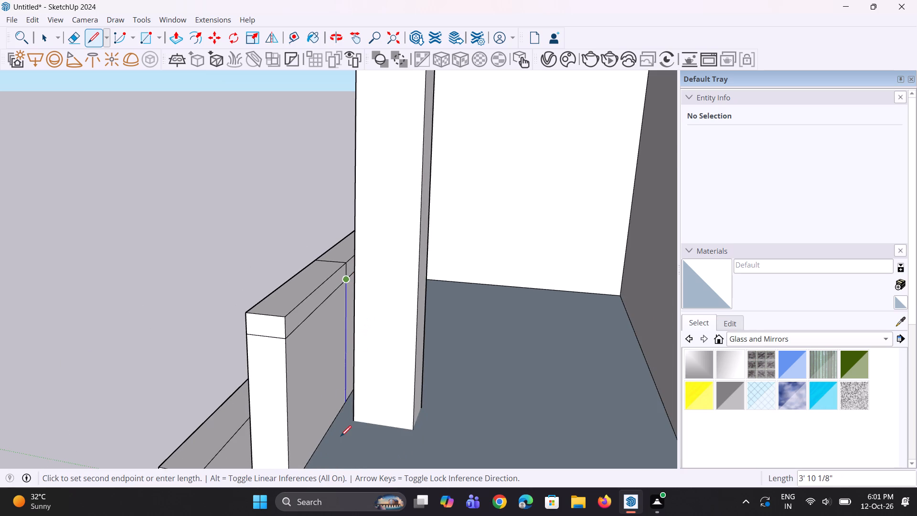
scroll(341, 436, "up", 2)
left_click(350, 401)
Copy the inner vertical edge at the top-floor railing's open end a short distance along its inner face, marking off a narrow strip.
scroll(288, 399, "down", 2)
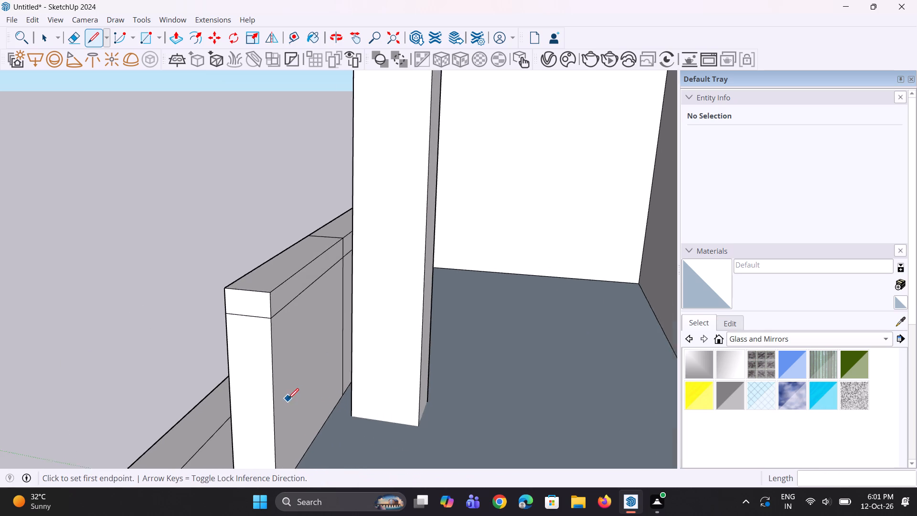
scroll(288, 399, "down", 4)
middle_click_drag(222, 425, 587, 442)
scroll(535, 399, "down", 5)
middle_click_drag(593, 407, 169, 416)
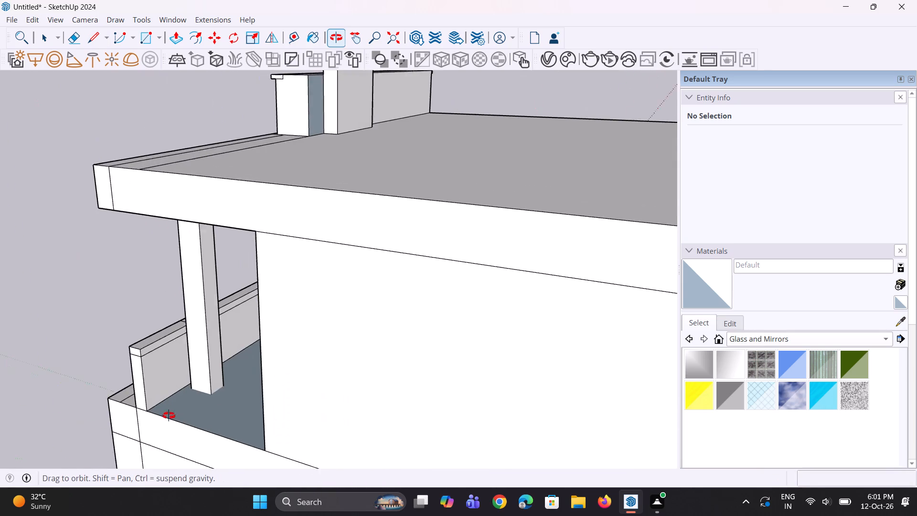
middle_click_drag(169, 416, 159, 407)
scroll(131, 357, "up", 3)
key("space")
key("space")
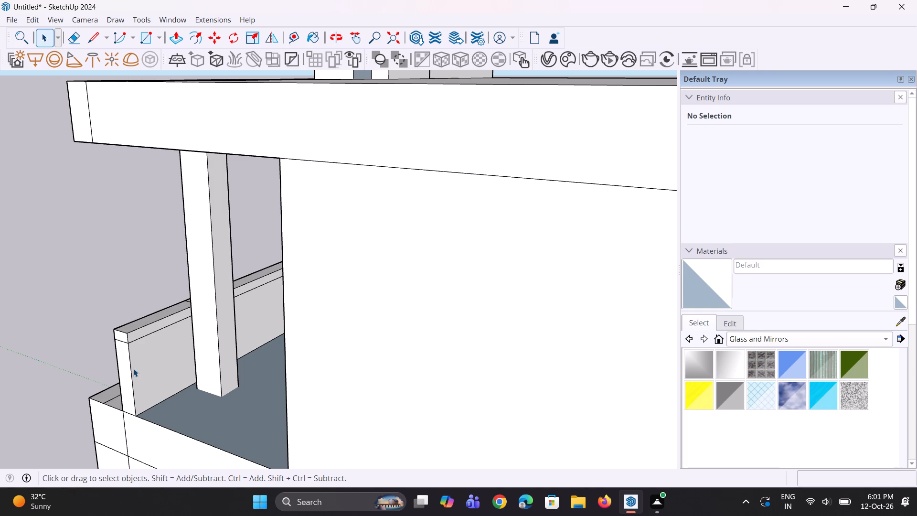
scroll(140, 376, "down", 7)
scroll(151, 387, "up", 5)
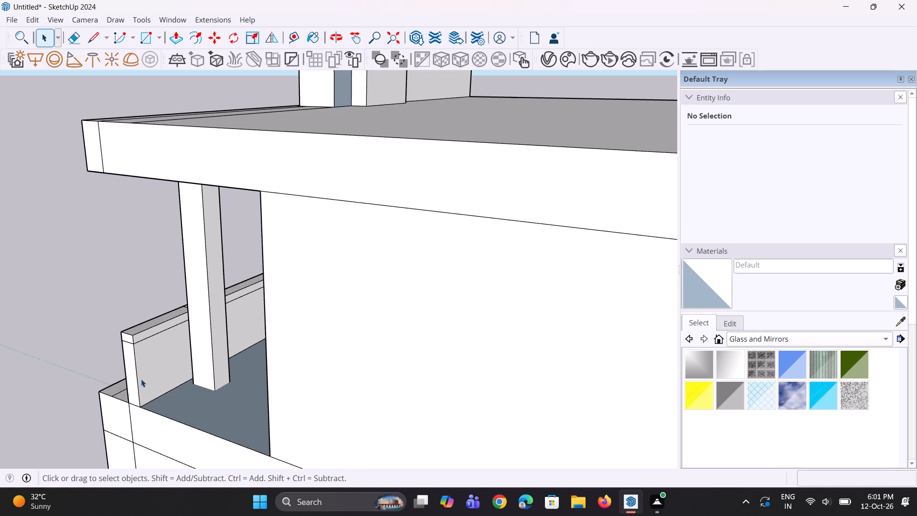
left_click(139, 376)
left_click(139, 376)
scroll(137, 379, "up", 2)
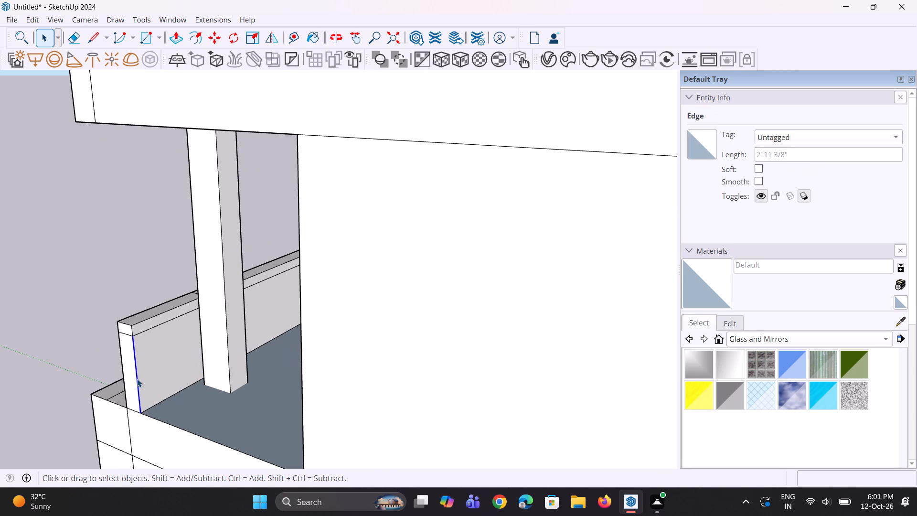
key("m")
scroll(141, 355, "up", 2)
left_click(133, 334)
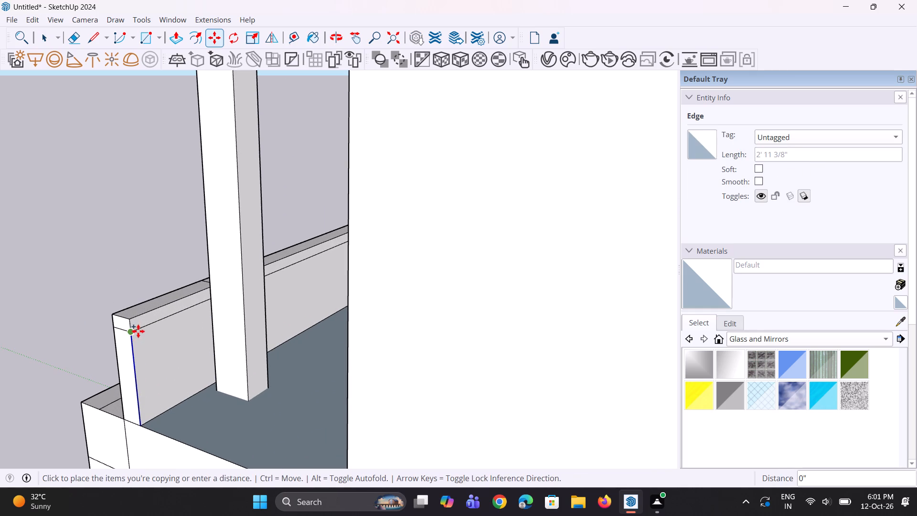
left_click(144, 329)
Push/Pull the narrow strip about 7' 1/16" to the building wall, forming the top-floor balcony's side railing below the cap.
key("p")
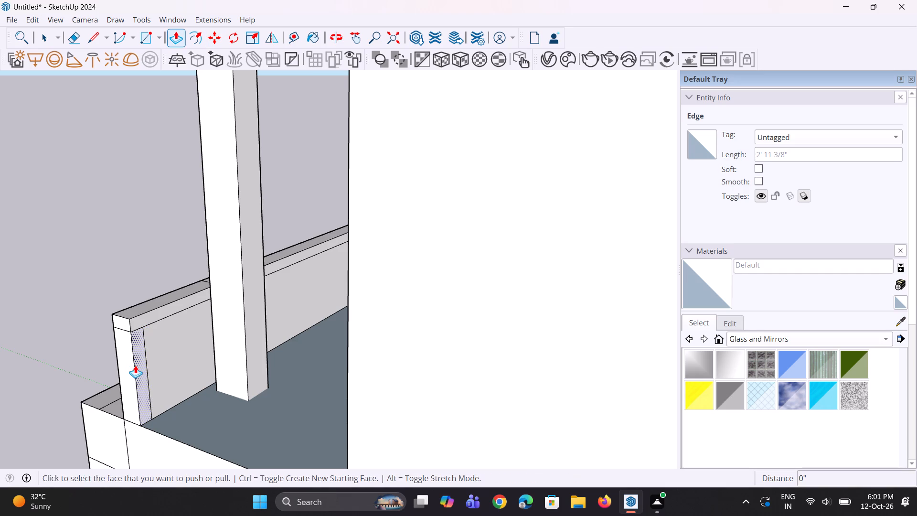
left_click(135, 365)
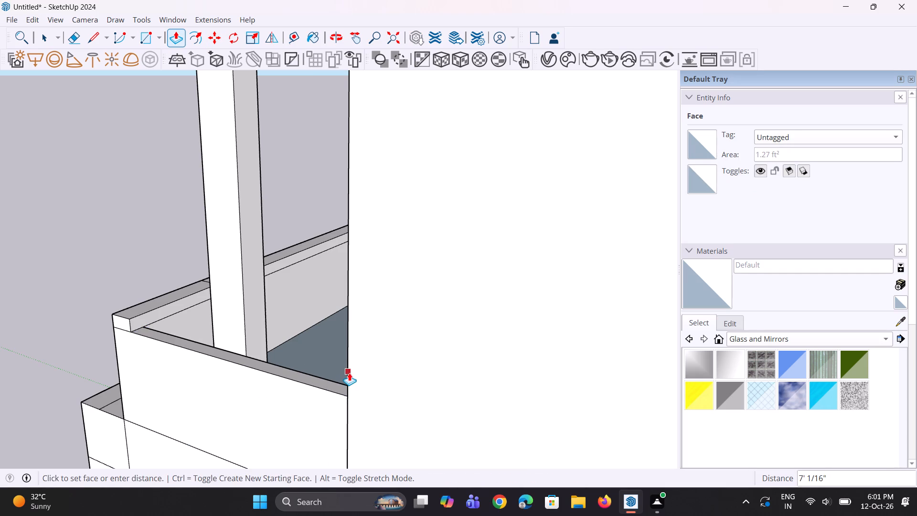
left_click(349, 373)
Bring the whole building into view to examine the facade and balconies.
middle_click_drag(303, 400, 136, 414)
middle_click_drag(117, 372, 337, 396)
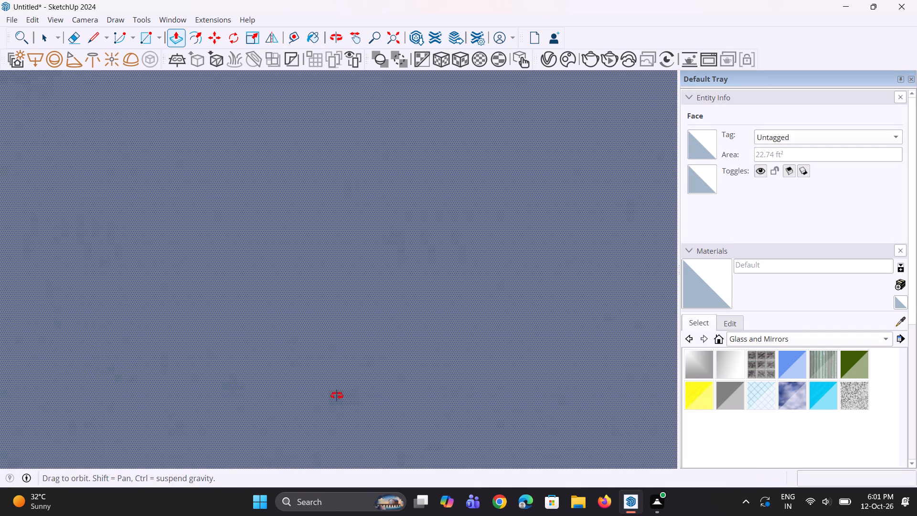
middle_click_drag(337, 396, 649, 376)
scroll(213, 355, "up", 1)
middle_click_drag(203, 355, 557, 315)
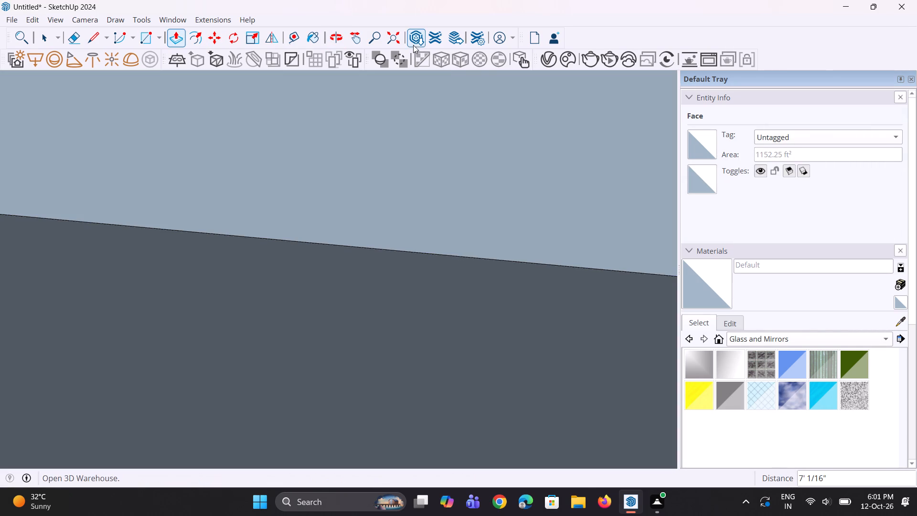
left_click(397, 48)
left_click(395, 37)
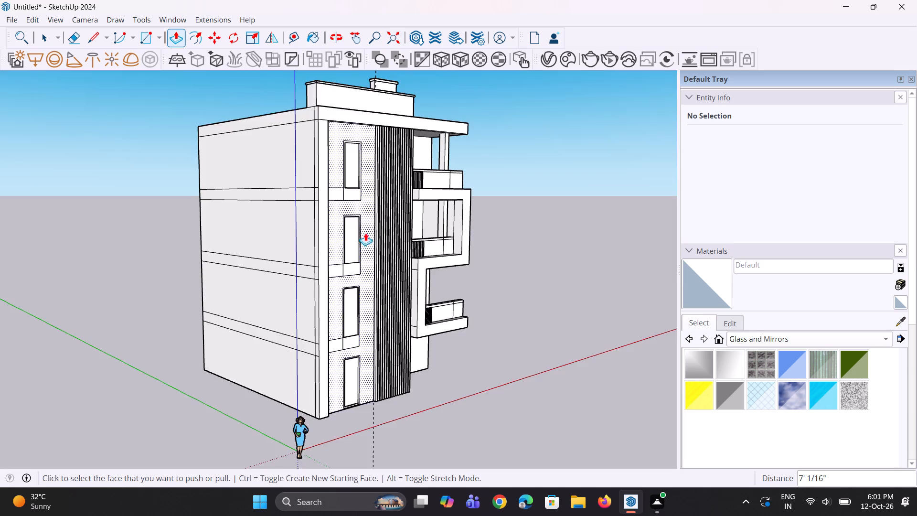
Paint the front panel of the top-floor balcony railing, between the balusters and the dividing line, with Translucent Glass Gray.
scroll(370, 241, "down", 3)
middle_click_drag(448, 252, 80, 280)
scroll(305, 139, "up", 6)
middle_click_drag(439, 279, 479, 279)
scroll(479, 279, "up", 1)
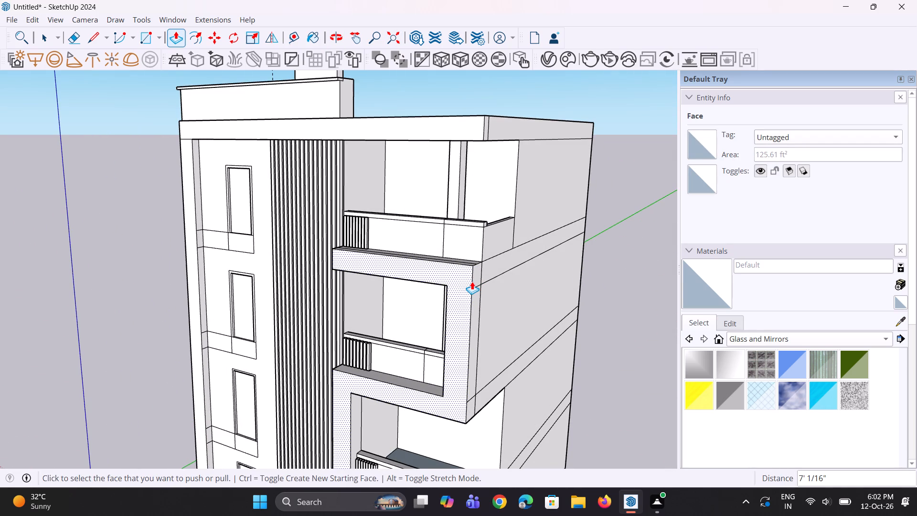
left_click(736, 396)
left_click(393, 247)
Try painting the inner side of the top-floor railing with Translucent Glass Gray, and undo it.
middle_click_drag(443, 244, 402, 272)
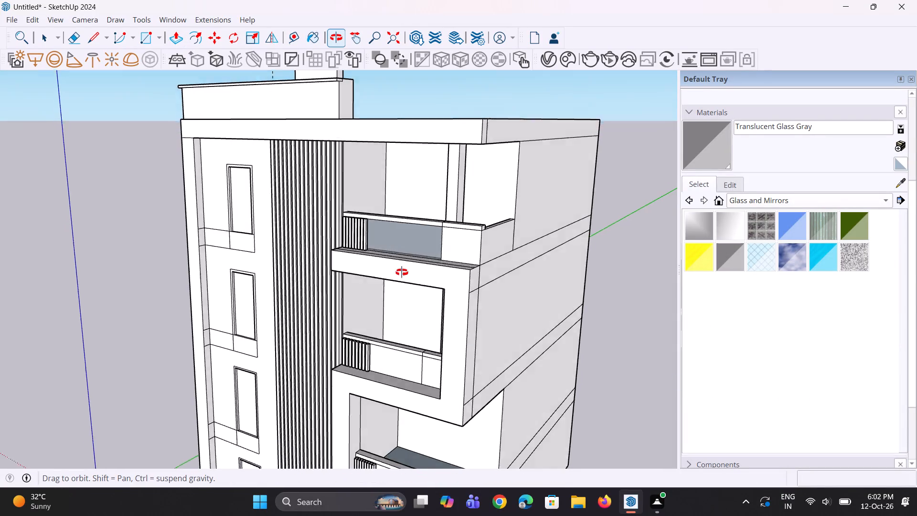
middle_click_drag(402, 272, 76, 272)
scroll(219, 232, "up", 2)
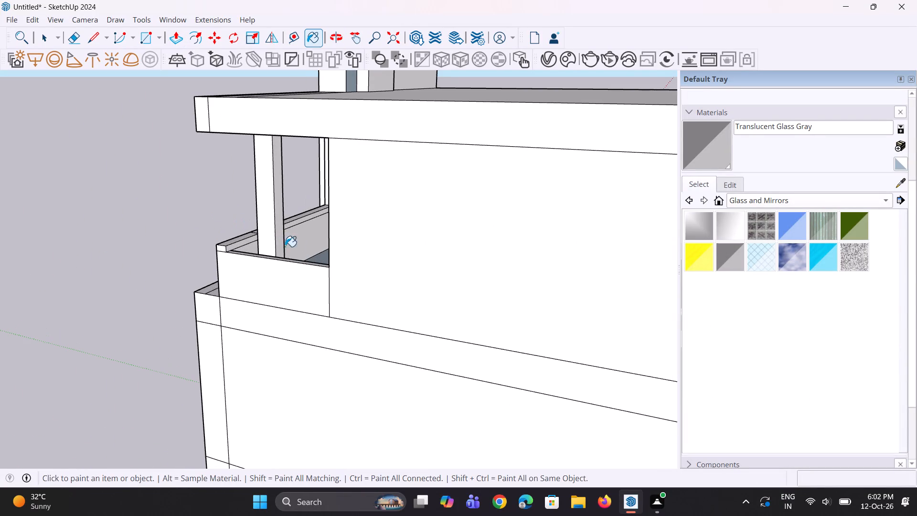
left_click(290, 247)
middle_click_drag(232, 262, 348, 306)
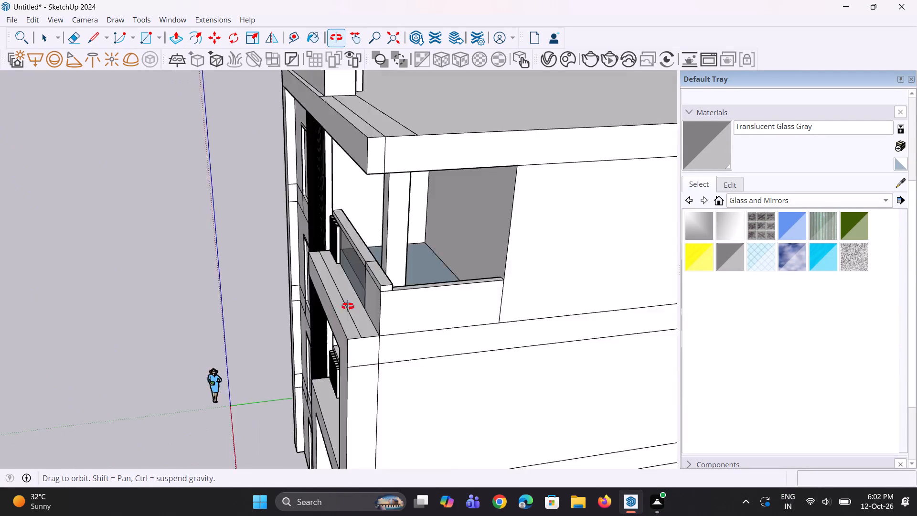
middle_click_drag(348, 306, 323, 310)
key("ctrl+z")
Paint the top-floor railing's inner face near its outer end, beside the column, with Translucent Glass Gray.
middle_click_drag(297, 299, 231, 334)
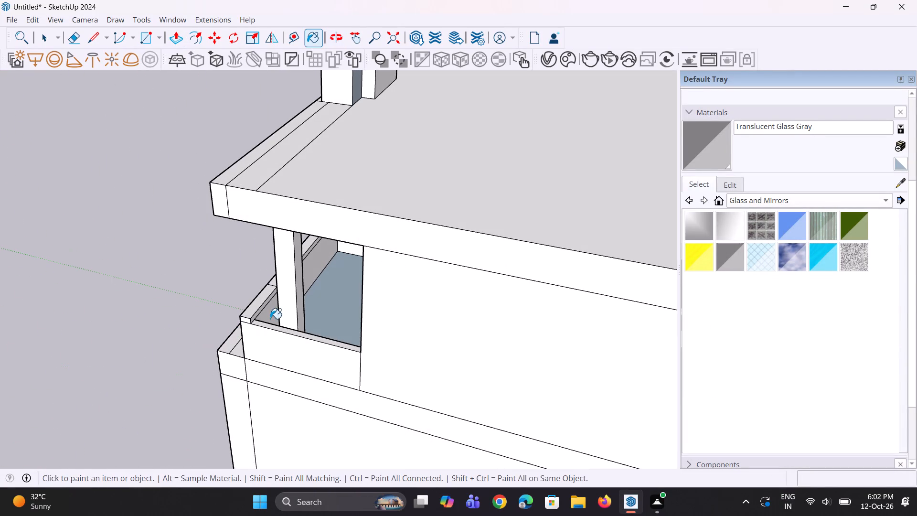
left_click(270, 319)
Paint the front panel of the second-floor balcony railing, between balusters and dividing line, with Translucent Glass Gray.
middle_click_drag(140, 319, 703, 292)
scroll(561, 256, "up", 5)
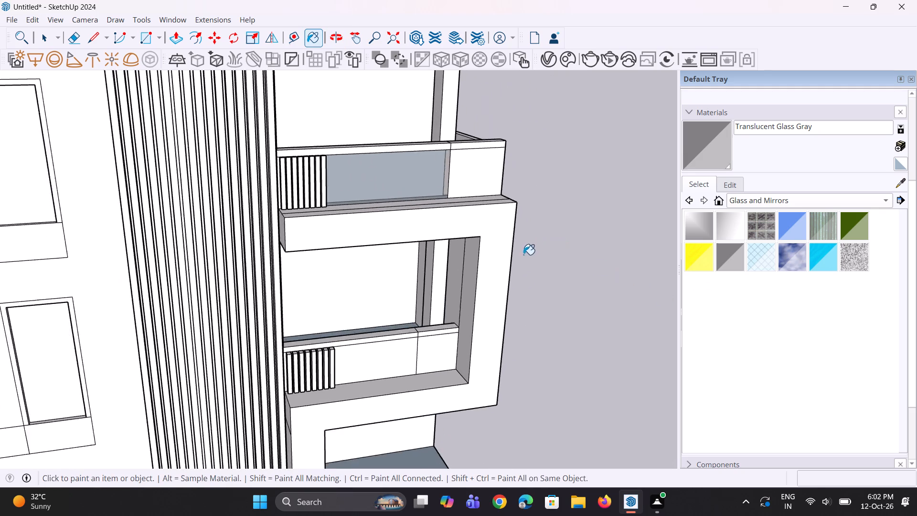
scroll(523, 255, "up", 1)
scroll(502, 300, "down", 5)
middle_click_drag(496, 297, 450, 226)
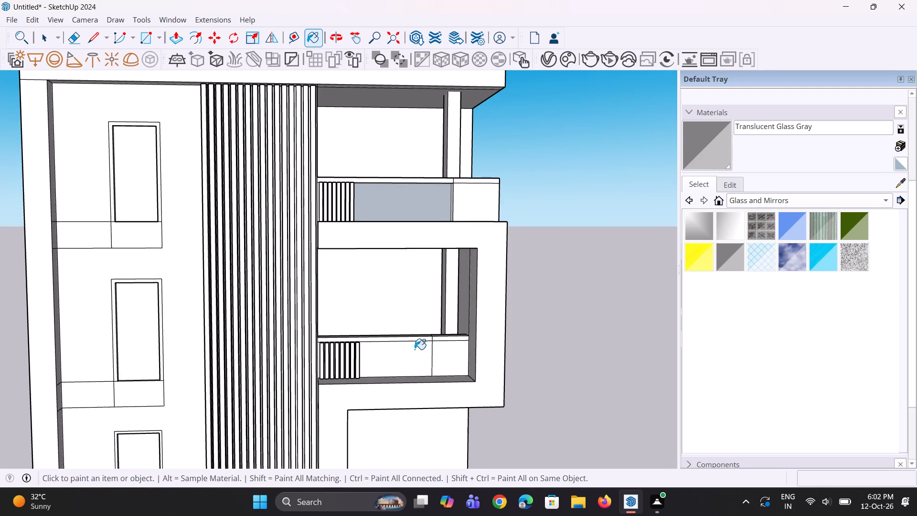
left_click(393, 357)
Paint the inner face of the second-floor railing's panel, behind the balusters, with Translucent Glass Gray.
scroll(462, 354, "up", 1)
middle_click_drag(462, 354, 212, 425)
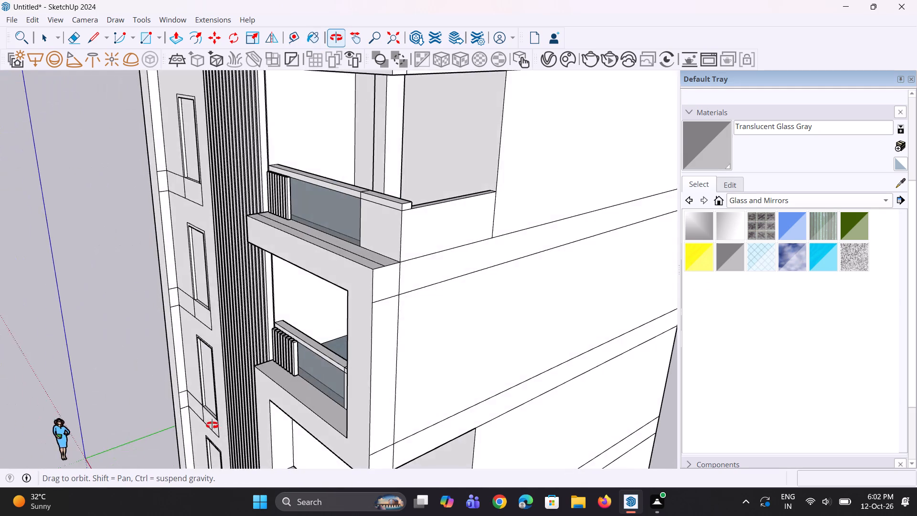
middle_click_drag(212, 425, 315, 414)
scroll(316, 340, "up", 10)
middle_click_drag(330, 376, 609, 487)
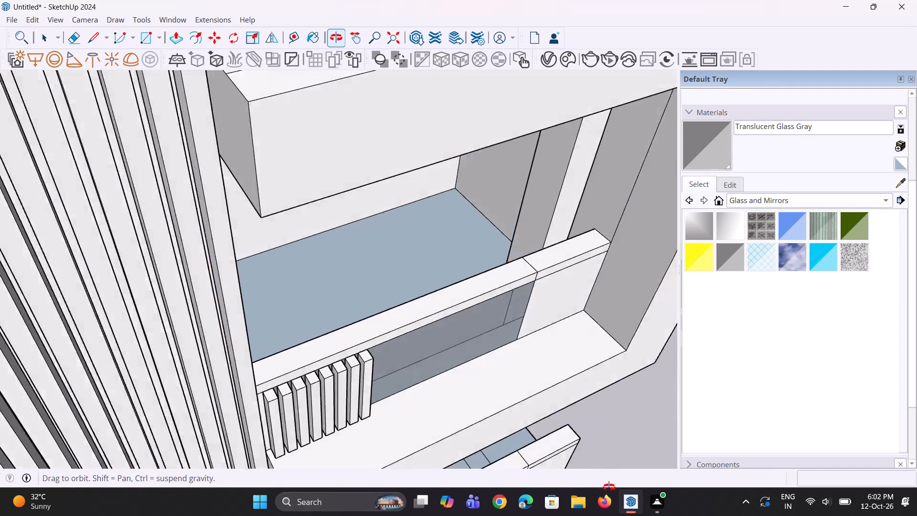
middle_click_drag(609, 487, 425, 415)
scroll(394, 326, "up", 10)
middle_click_drag(411, 358, 460, 444)
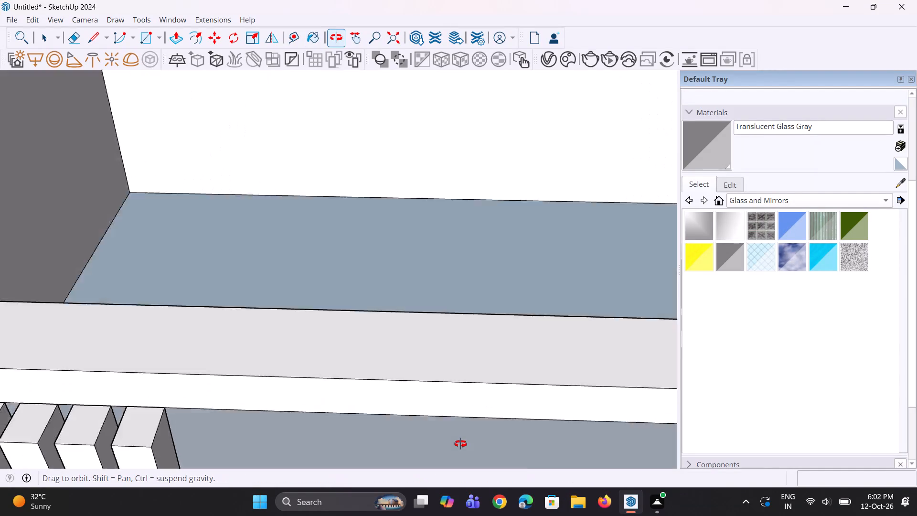
middle_click_drag(460, 444, 887, 325)
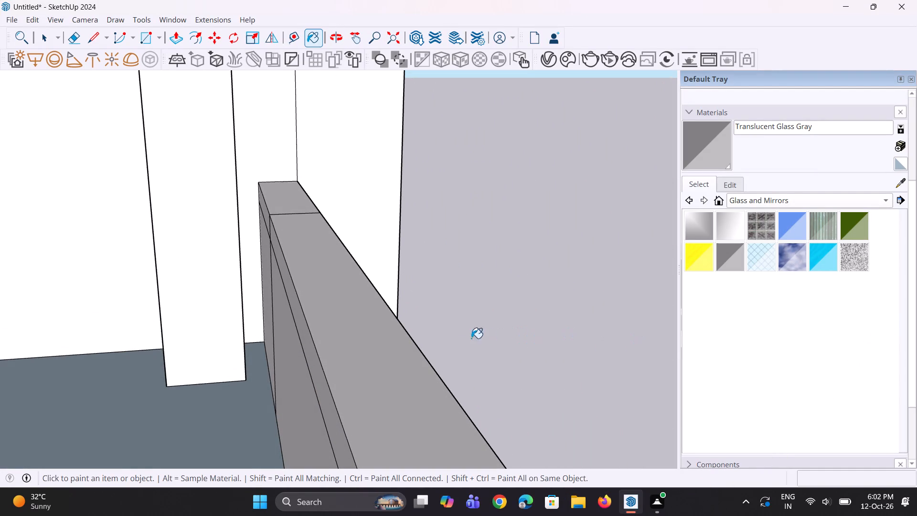
left_click(297, 365)
Paint the front panel of the first-floor balcony railing with Translucent Glass Gray.
middle_click_drag(483, 392, 217, 366)
scroll(216, 362, "down", 4)
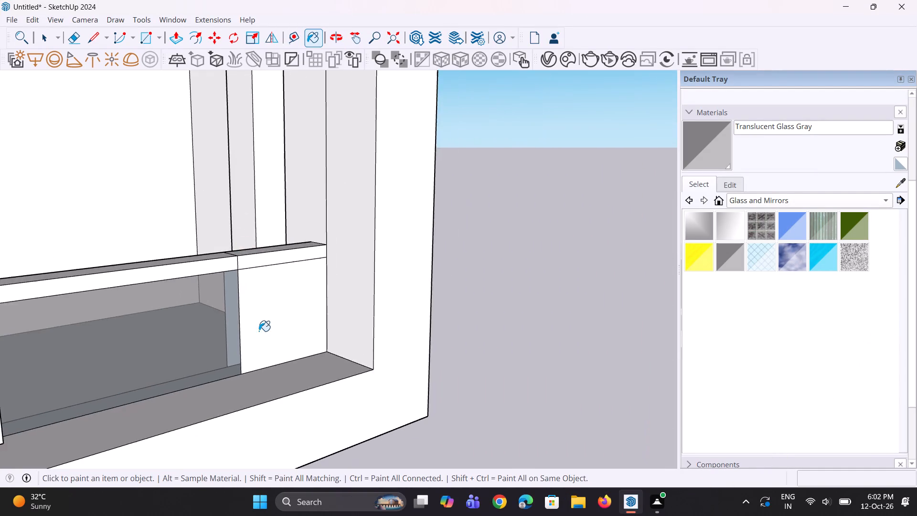
scroll(259, 331, "down", 18)
middle_click_drag(268, 344, 158, 240)
scroll(283, 385, "up", 4)
left_click(281, 445)
Paint the inner face of the first-floor railing's panel with Translucent Glass Gray.
scroll(244, 330, "down", 6)
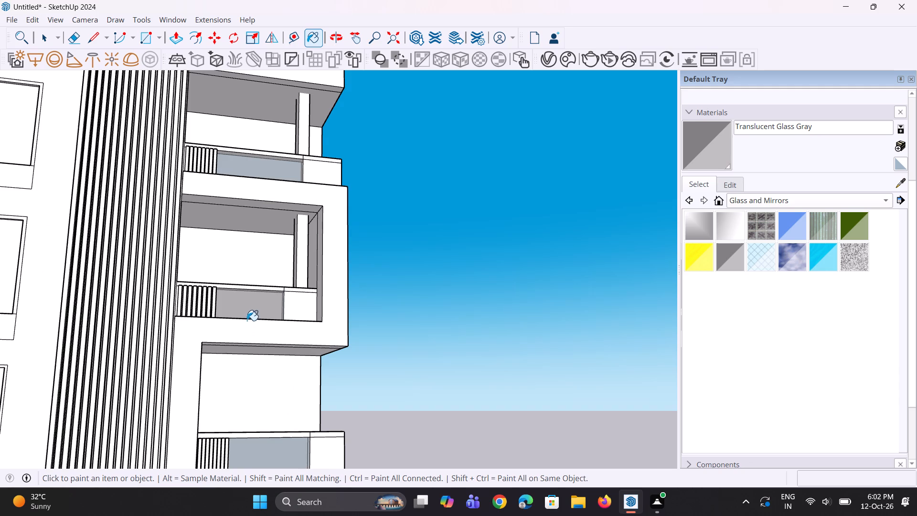
scroll(247, 321, "down", 4)
scroll(284, 333, "down", 5)
middle_click_drag(284, 333, 254, 412)
scroll(309, 337, "up", 5)
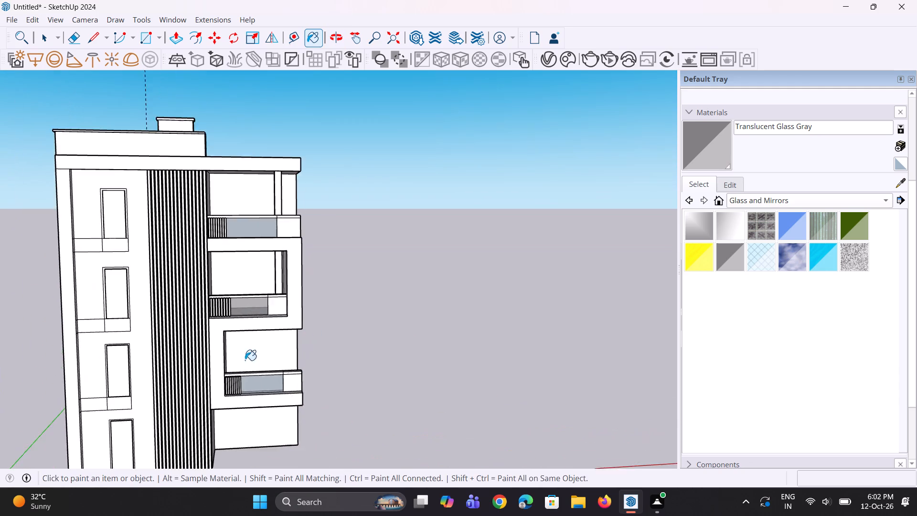
scroll(245, 360, "up", 9)
middle_click_drag(243, 369, 551, 453)
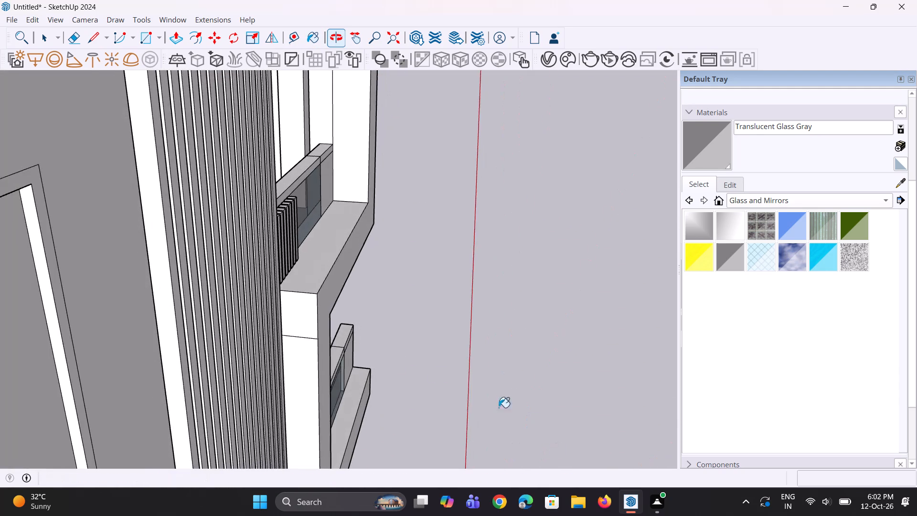
scroll(255, 335, "up", 4)
middle_click_drag(530, 366, 0, 280)
scroll(98, 430, "up", 1)
scroll(349, 327, "down", 2)
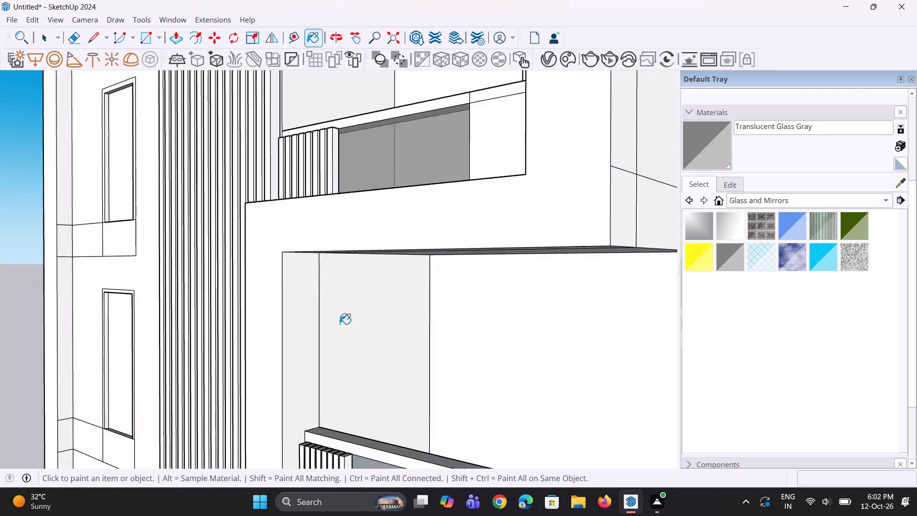
scroll(340, 324, "down", 13)
middle_click_drag(454, 408, 267, 413)
middle_click_drag(302, 370, 229, 378)
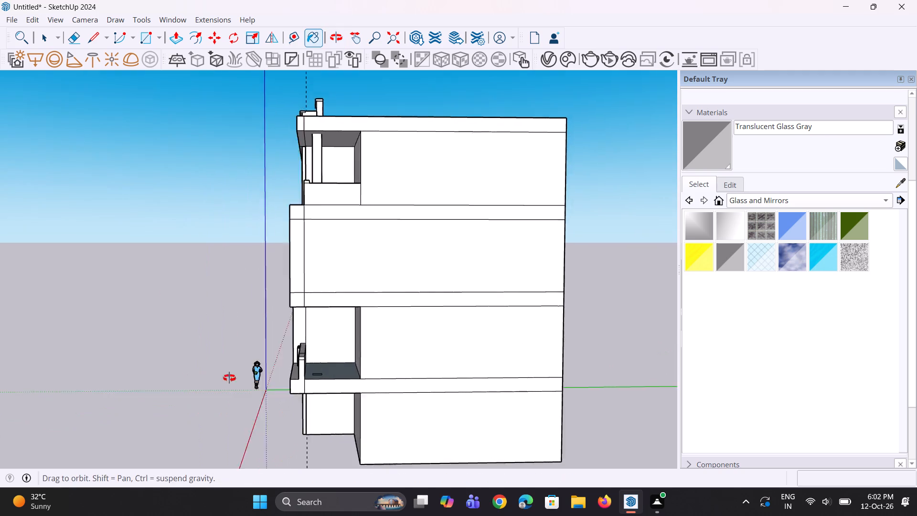
middle_click_drag(229, 378, 193, 368)
scroll(236, 349, "up", 4)
left_click(299, 358)
Examine the glazed balcony railings and the complete front facade from several angles.
middle_click_drag(236, 386, 606, 415)
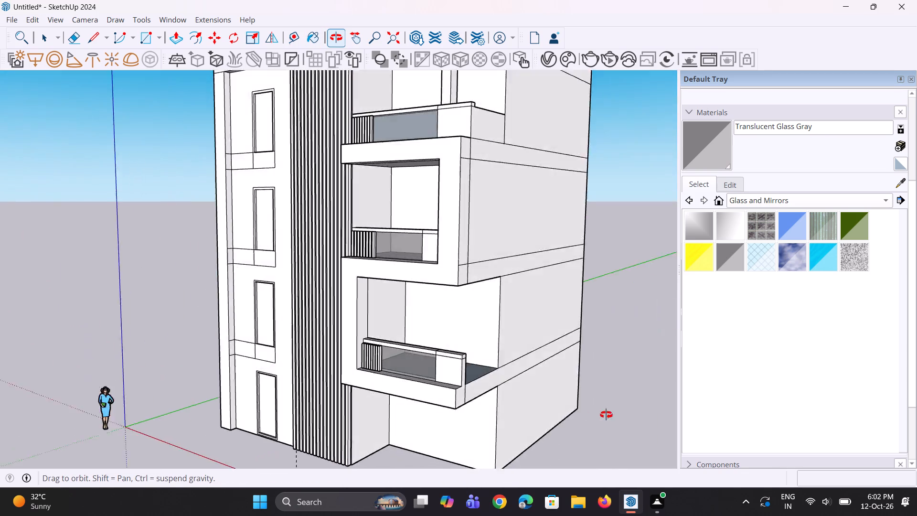
middle_click_drag(606, 415, 212, 395)
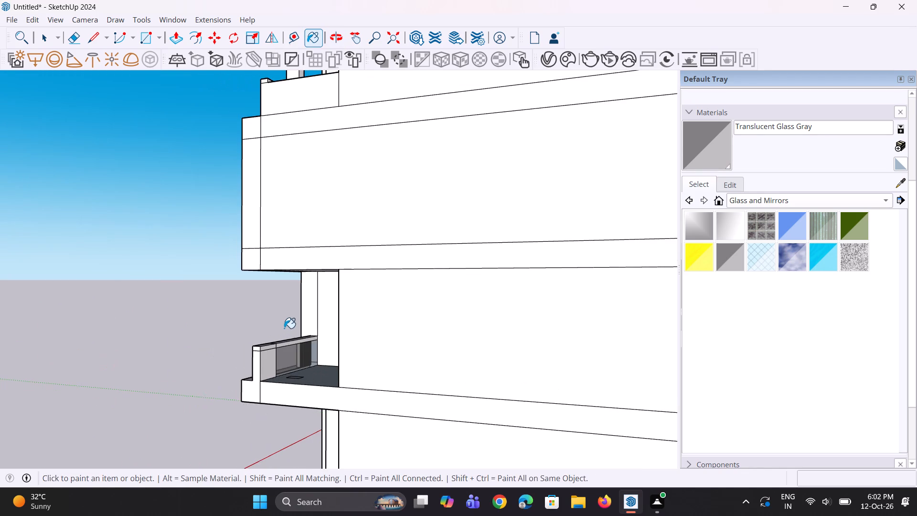
scroll(284, 328, "up", 9)
middle_click_drag(141, 439, 579, 477)
scroll(510, 480, "down", 6)
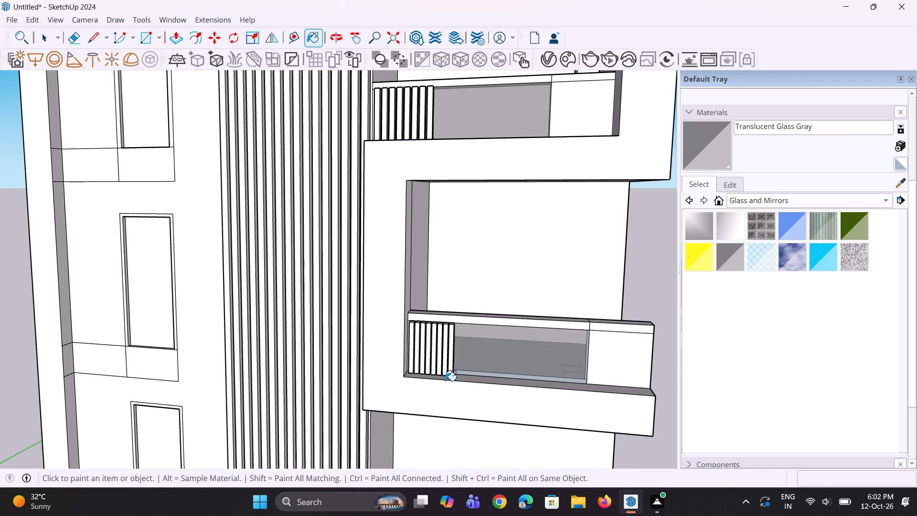
scroll(431, 373, "down", 11)
middle_click_drag(431, 398, 469, 344)
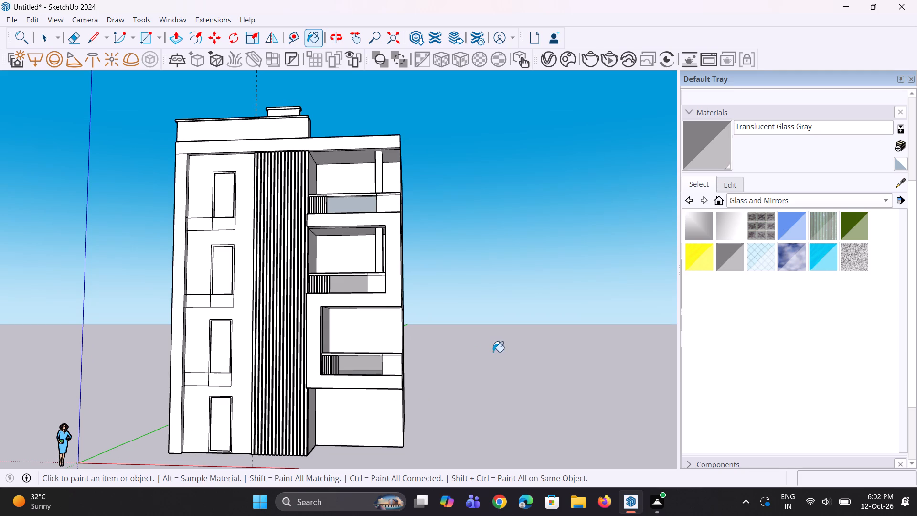
scroll(470, 353, "down", 3)
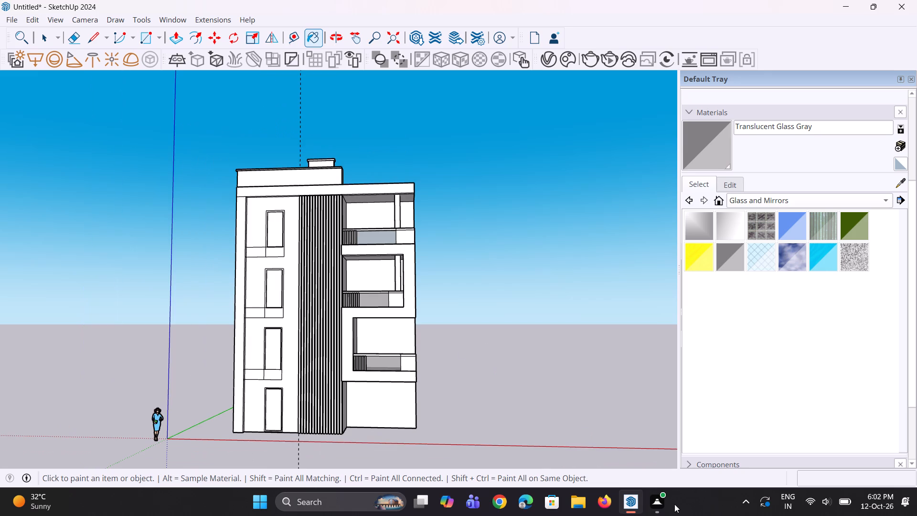
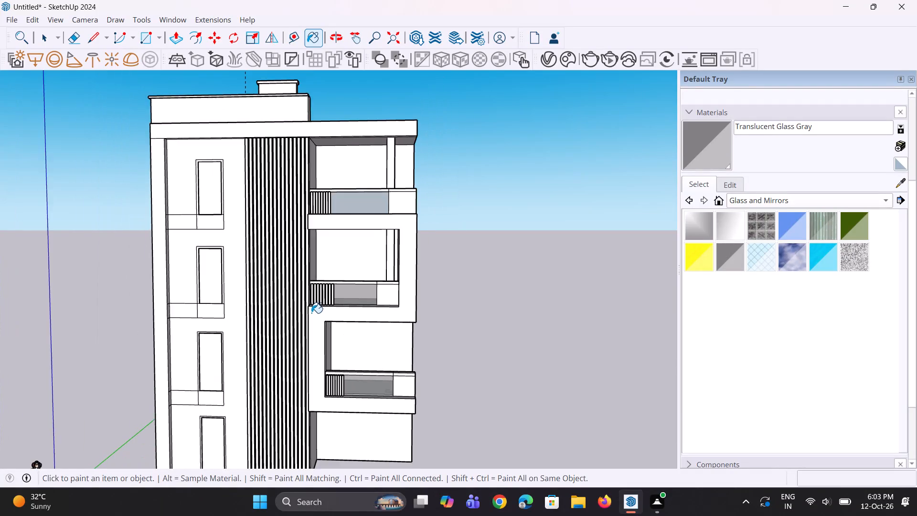
Explode the group of the outermost vertical facade fin beside the balconies, at the building's base.
scroll(311, 313, "down", 8)
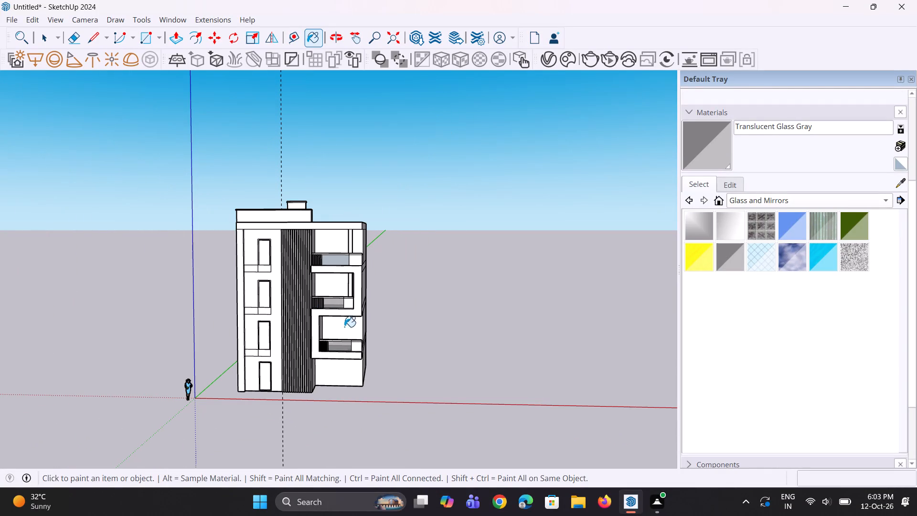
middle_click_drag(344, 327, 277, 339)
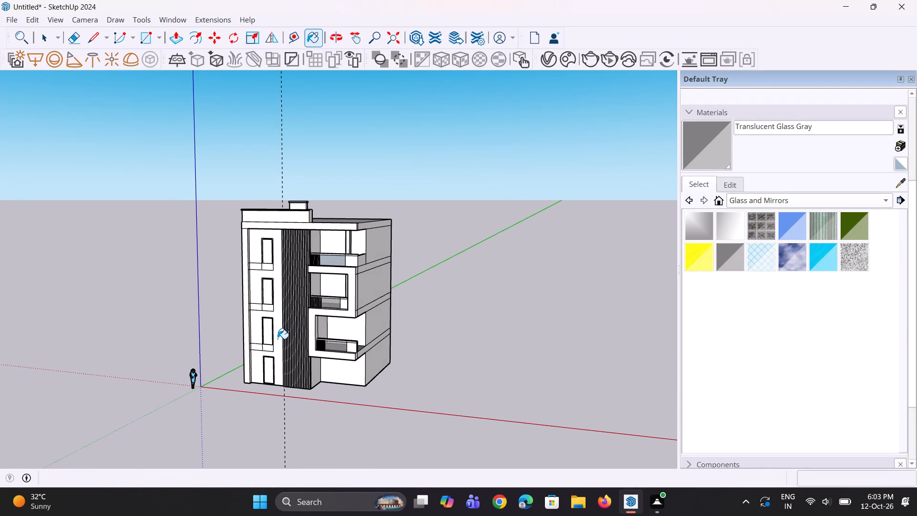
middle_click_drag(282, 355, 337, 289)
scroll(276, 396, "up", 2)
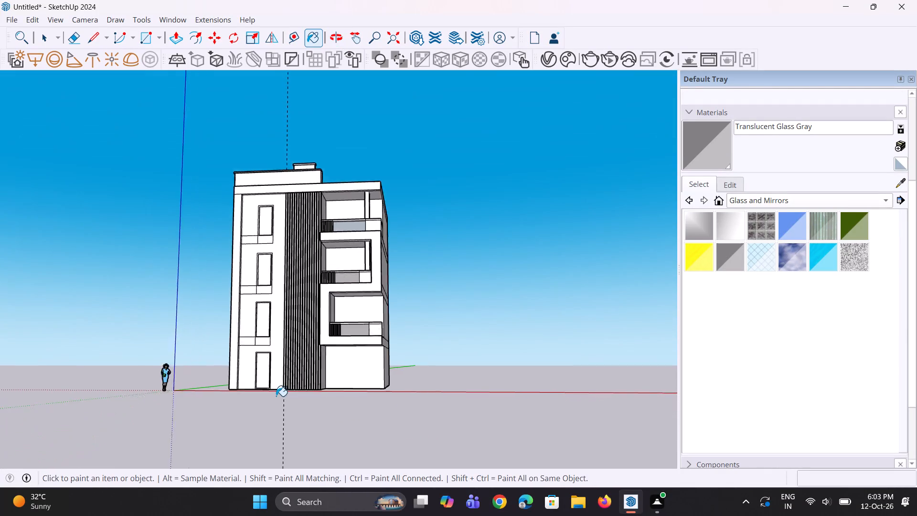
scroll(276, 396, "up", 13)
middle_click_drag(308, 406, 299, 326)
scroll(273, 377, "up", 3)
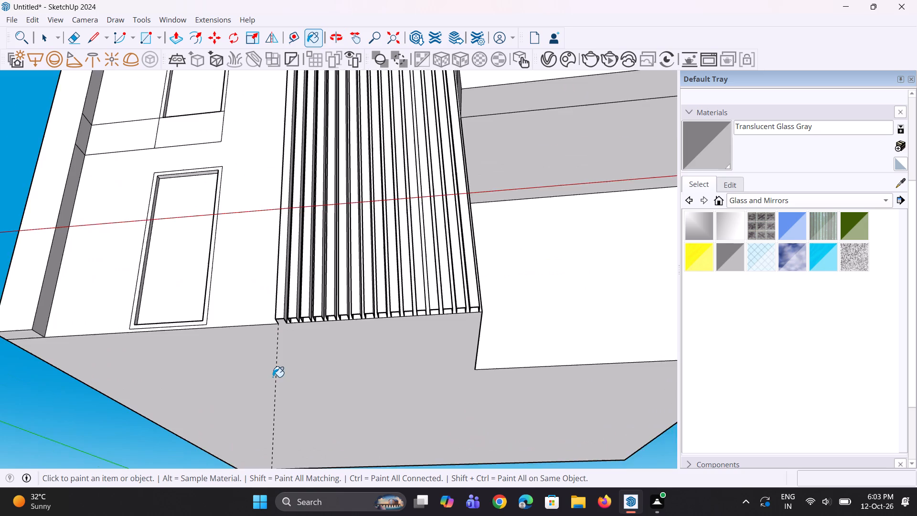
scroll(273, 377, "up", 6)
scroll(312, 336, "up", 4)
scroll(291, 285, "down", 9)
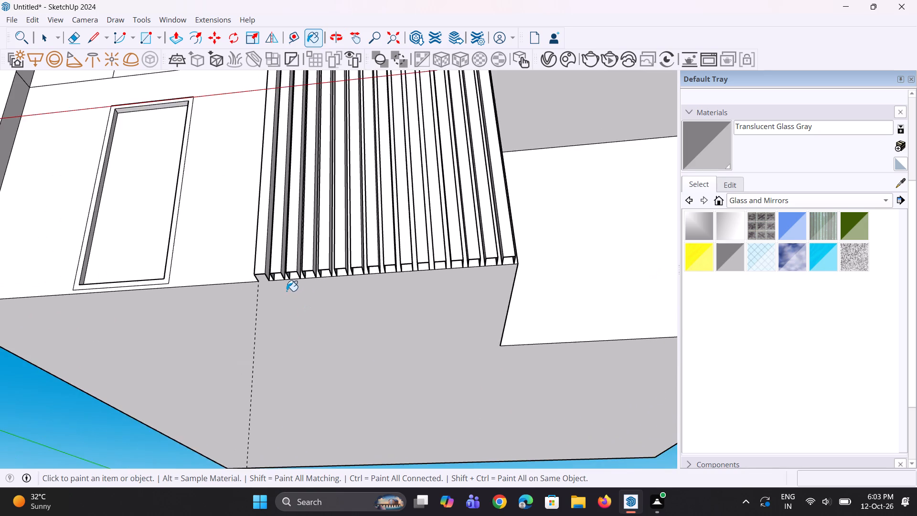
scroll(287, 291, "down", 4)
middle_click_drag(310, 301, 291, 350)
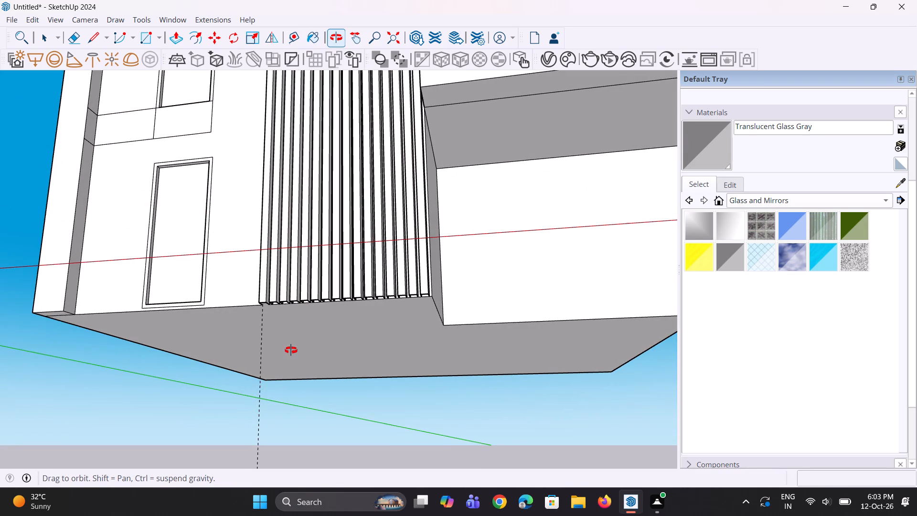
middle_click_drag(291, 350, 291, 351)
scroll(291, 351, "down", 3)
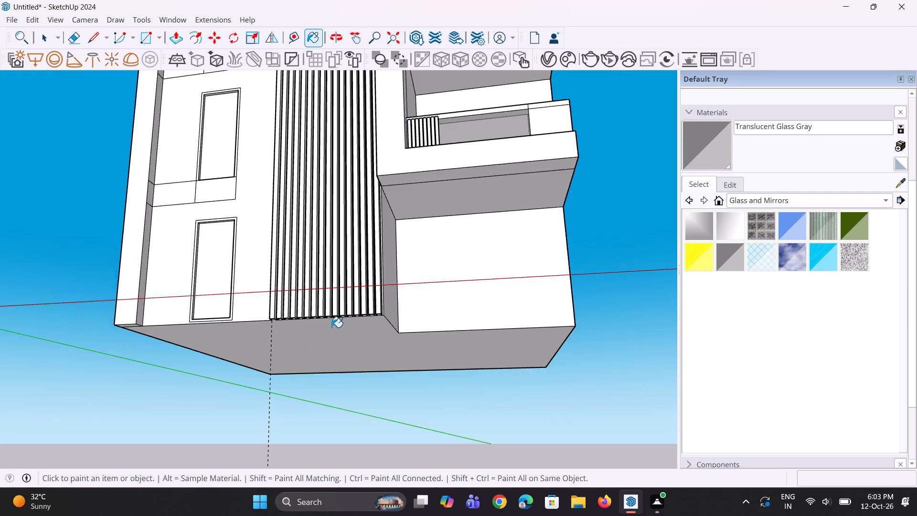
middle_click_drag(331, 327, 333, 246)
key("space")
key("space")
scroll(391, 278, "up", 13)
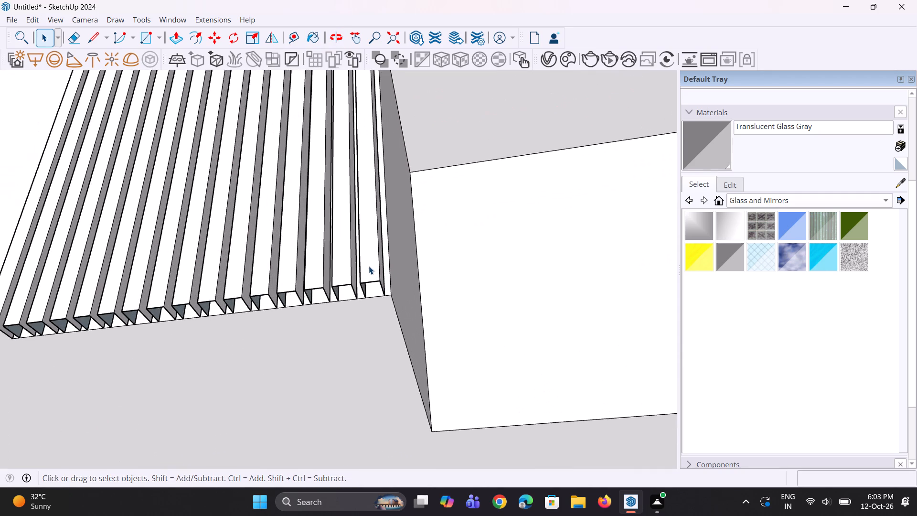
left_click(369, 283)
scroll(368, 290, "up", 5)
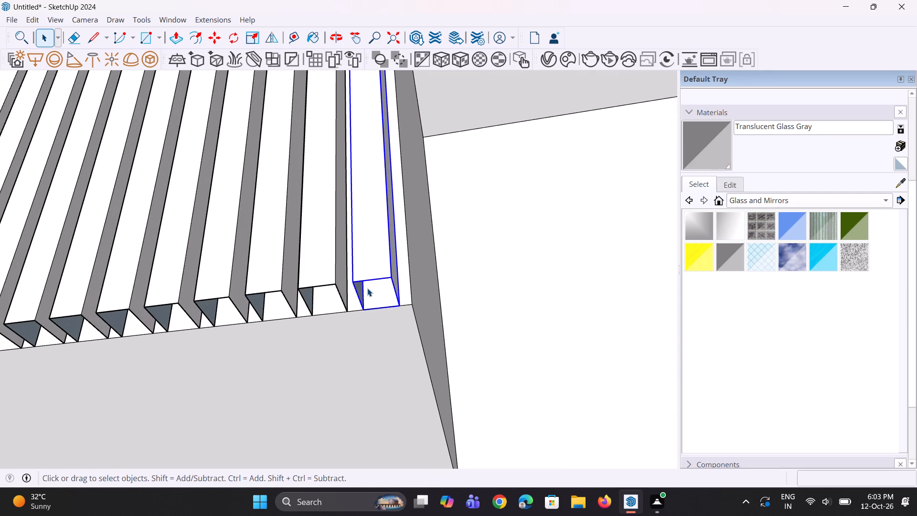
right_click(367, 273)
left_click(395, 103)
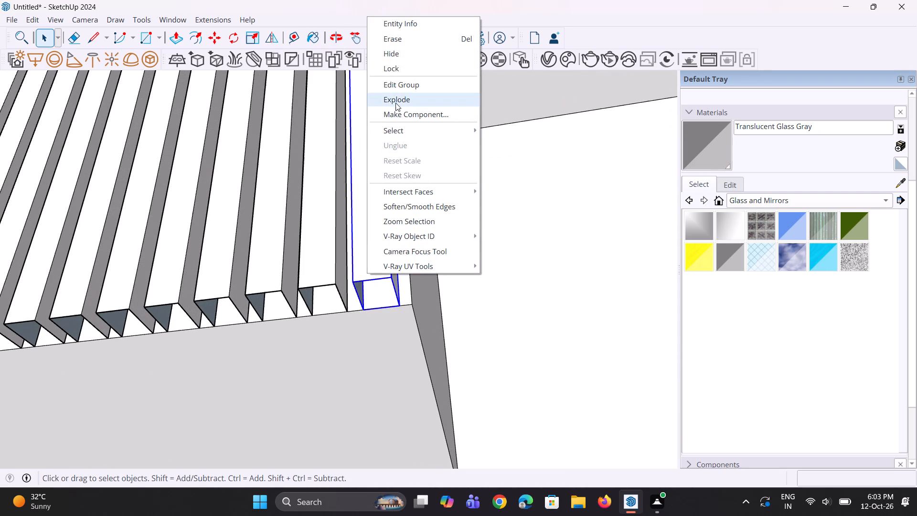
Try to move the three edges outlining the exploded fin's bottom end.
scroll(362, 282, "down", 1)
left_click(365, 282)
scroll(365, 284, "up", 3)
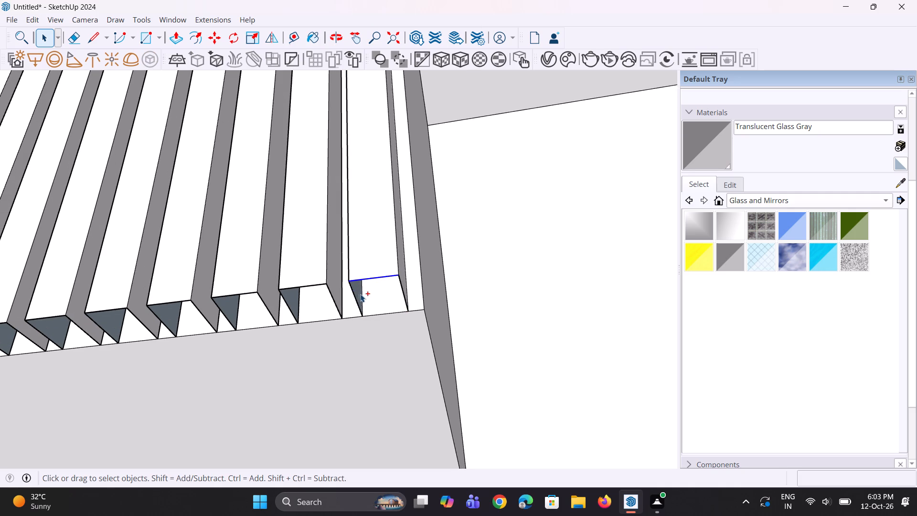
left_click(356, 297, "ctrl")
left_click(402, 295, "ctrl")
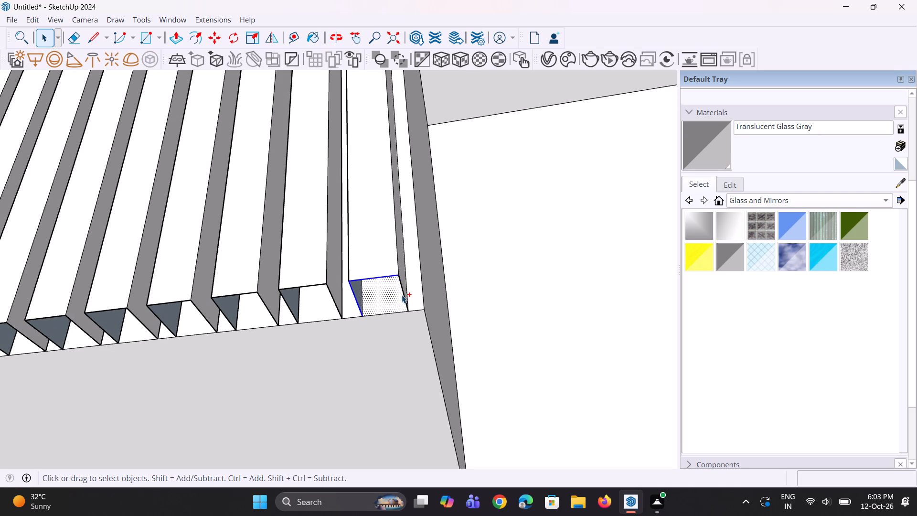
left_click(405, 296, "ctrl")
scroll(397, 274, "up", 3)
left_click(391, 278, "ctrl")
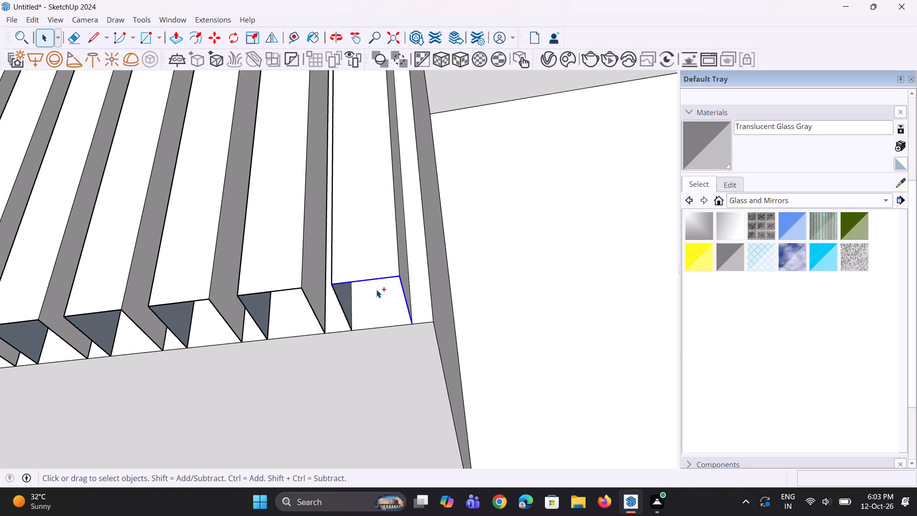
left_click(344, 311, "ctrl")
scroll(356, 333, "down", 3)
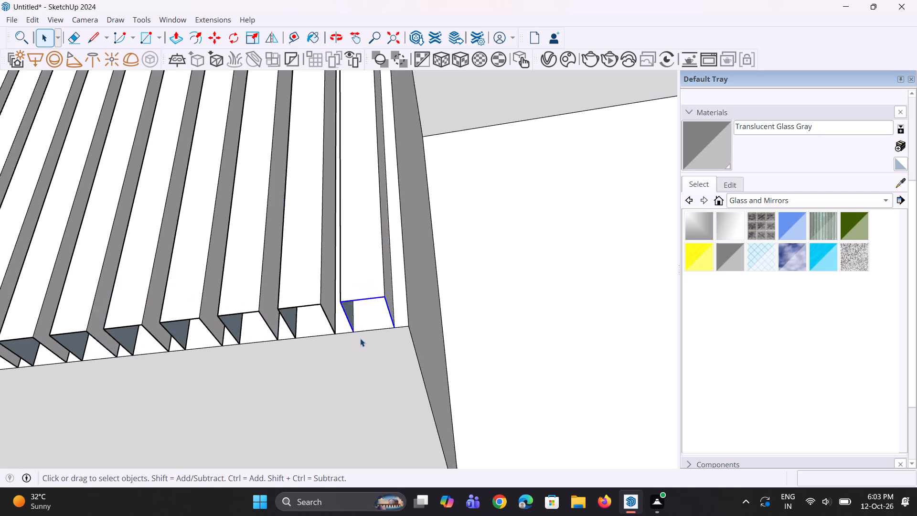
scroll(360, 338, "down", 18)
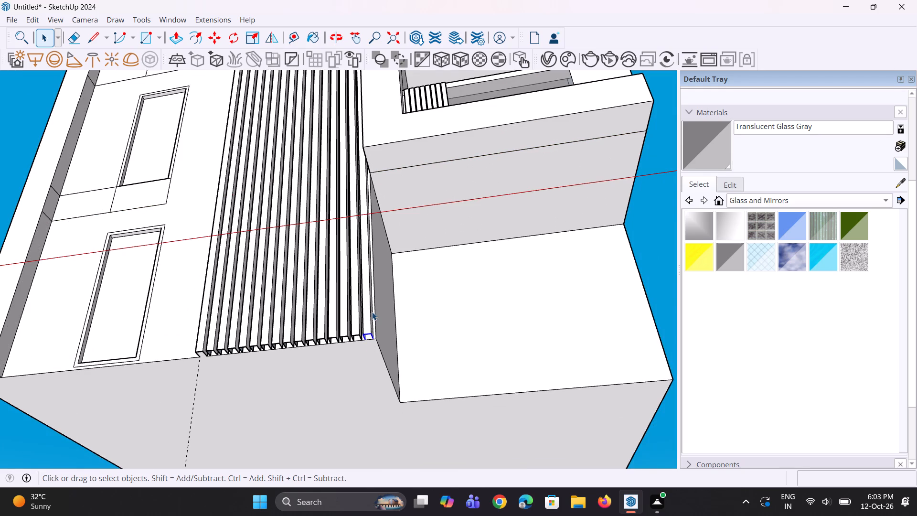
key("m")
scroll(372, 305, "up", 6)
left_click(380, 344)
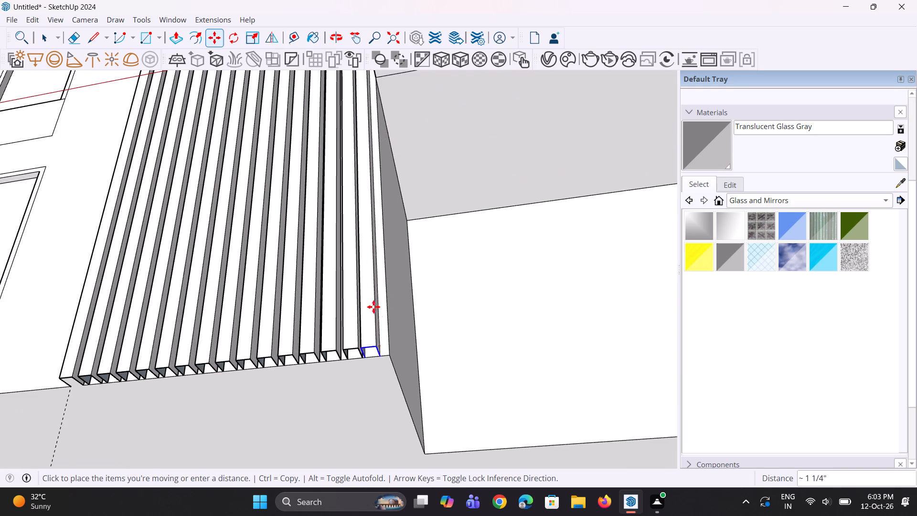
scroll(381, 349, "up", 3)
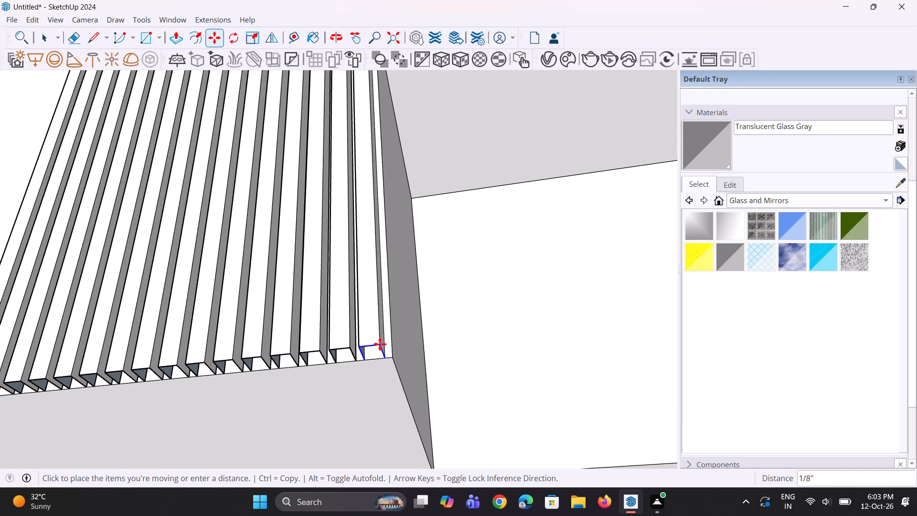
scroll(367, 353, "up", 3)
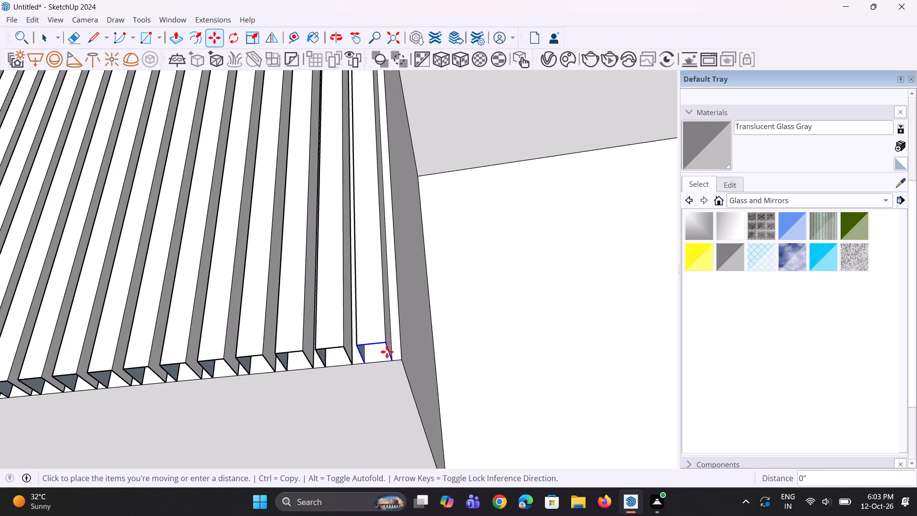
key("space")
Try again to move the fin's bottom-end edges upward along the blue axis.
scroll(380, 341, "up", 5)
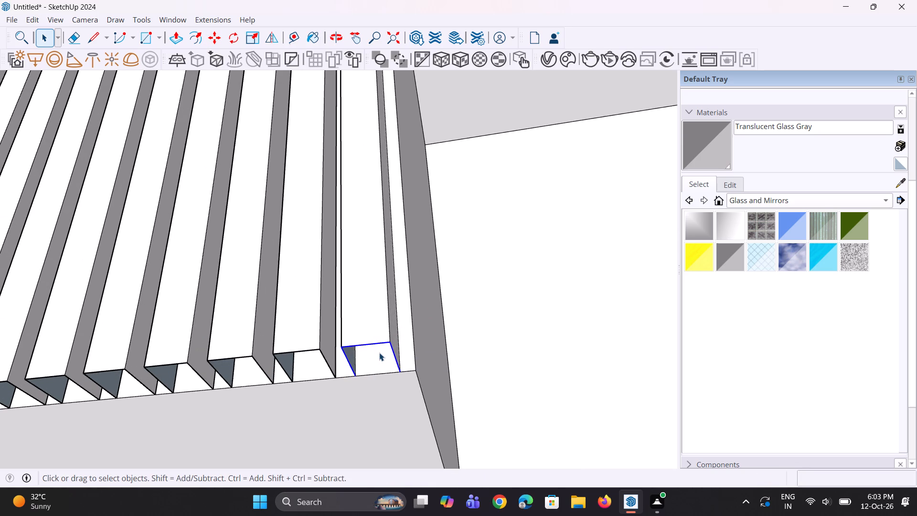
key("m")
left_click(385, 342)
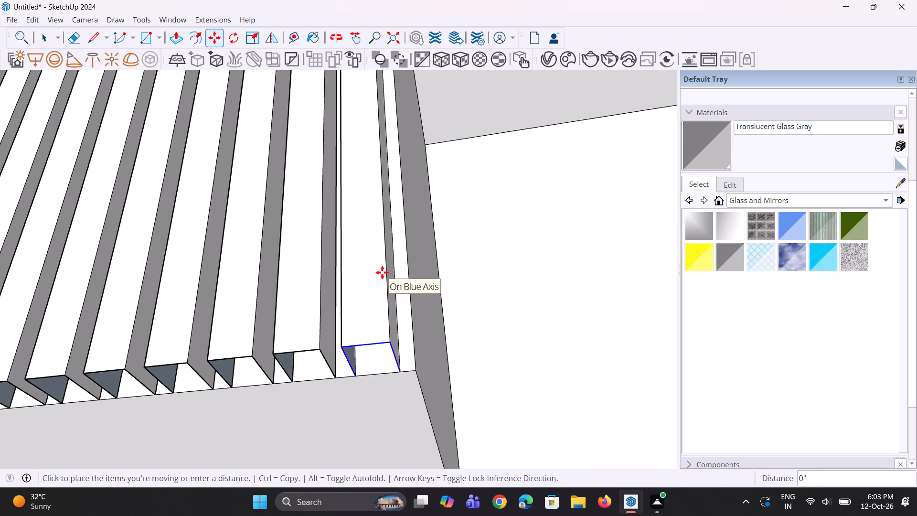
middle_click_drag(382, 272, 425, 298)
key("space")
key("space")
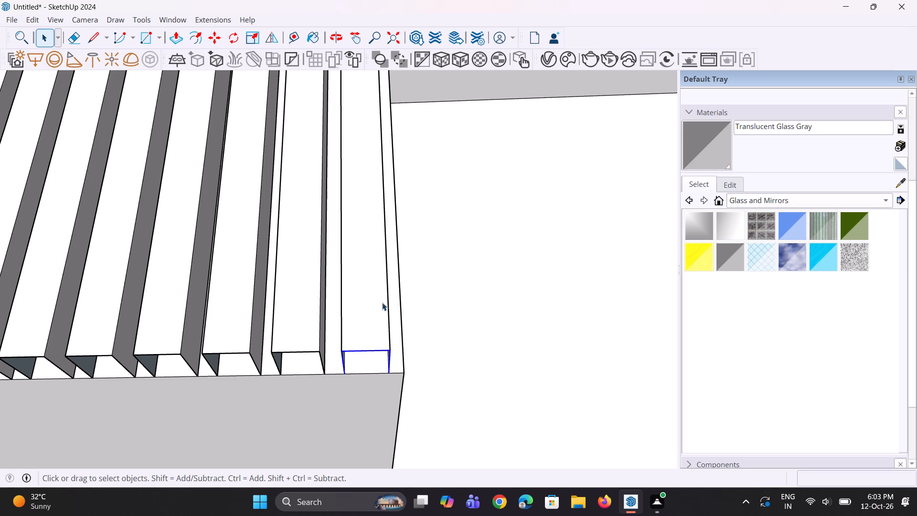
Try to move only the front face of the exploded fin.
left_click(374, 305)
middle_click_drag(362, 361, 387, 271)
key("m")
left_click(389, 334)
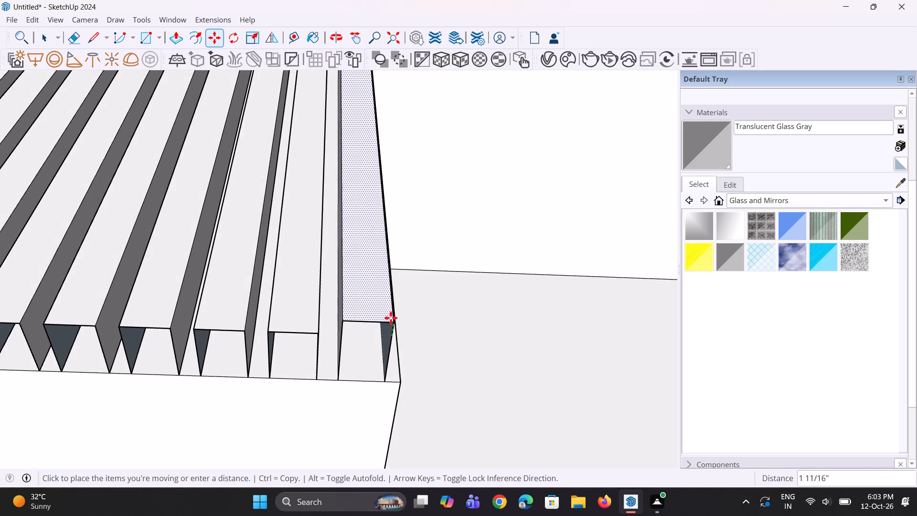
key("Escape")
Select the front face and both side faces of the exploded outermost fin.
scroll(352, 325, "up", 1)
middle_click_drag(361, 343, 378, 365)
scroll(342, 372, "up", 3)
key("space")
key("space")
middle_click_drag(324, 352, 358, 362)
left_click(330, 325)
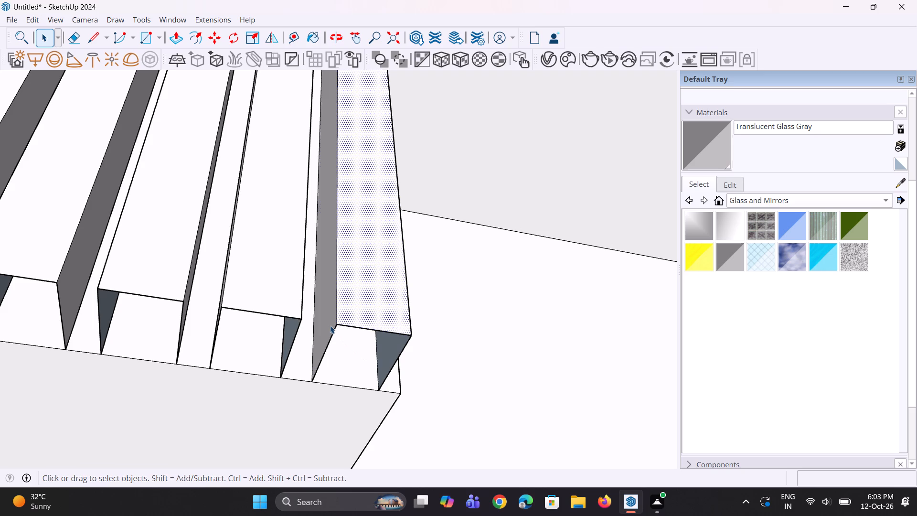
left_click(361, 311, "ctrl")
scroll(403, 349, "up", 1, "ctrl")
middle_click_drag(378, 355, 233, 341, "ctrl")
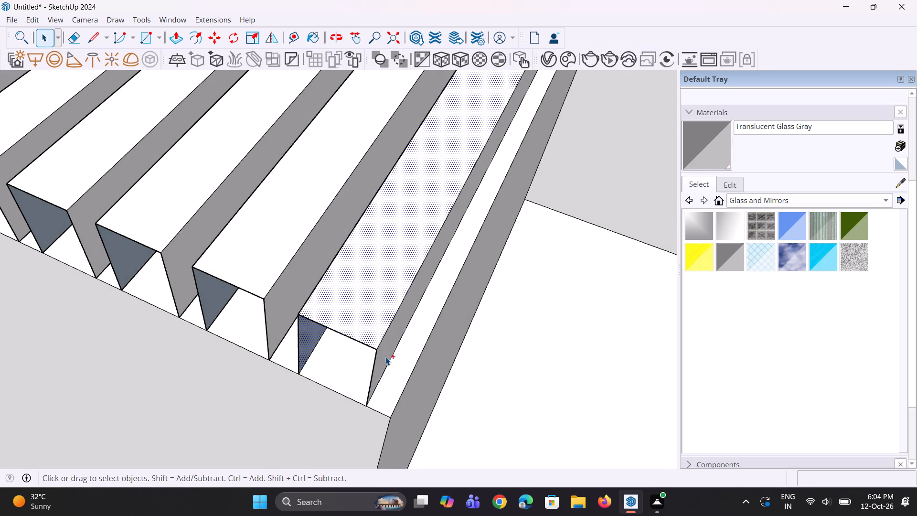
left_click(385, 357, "ctrl")
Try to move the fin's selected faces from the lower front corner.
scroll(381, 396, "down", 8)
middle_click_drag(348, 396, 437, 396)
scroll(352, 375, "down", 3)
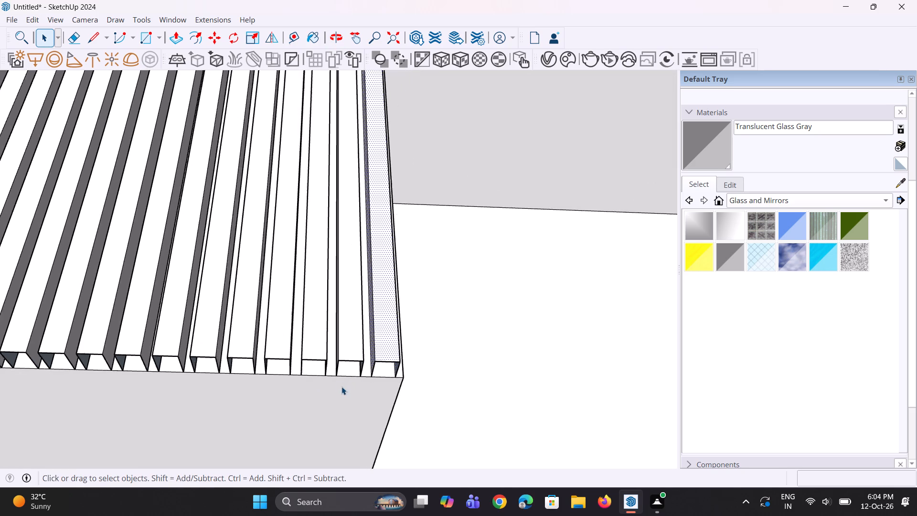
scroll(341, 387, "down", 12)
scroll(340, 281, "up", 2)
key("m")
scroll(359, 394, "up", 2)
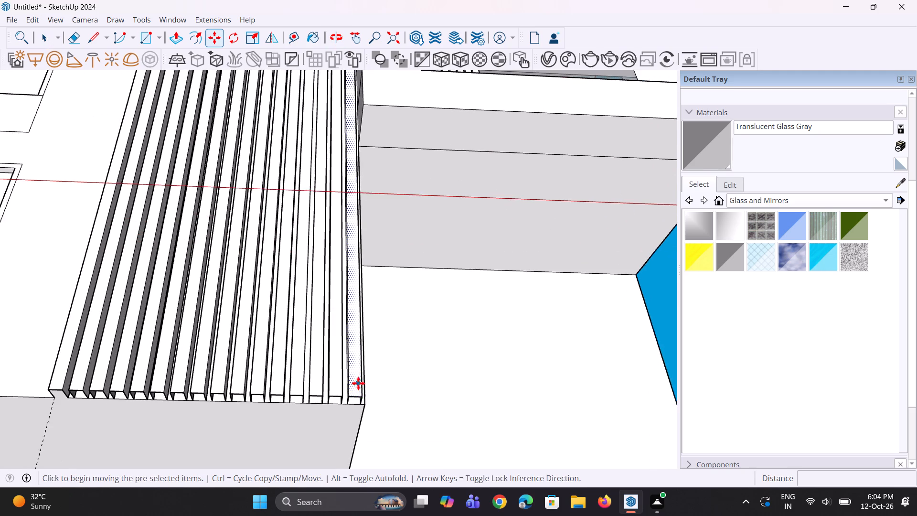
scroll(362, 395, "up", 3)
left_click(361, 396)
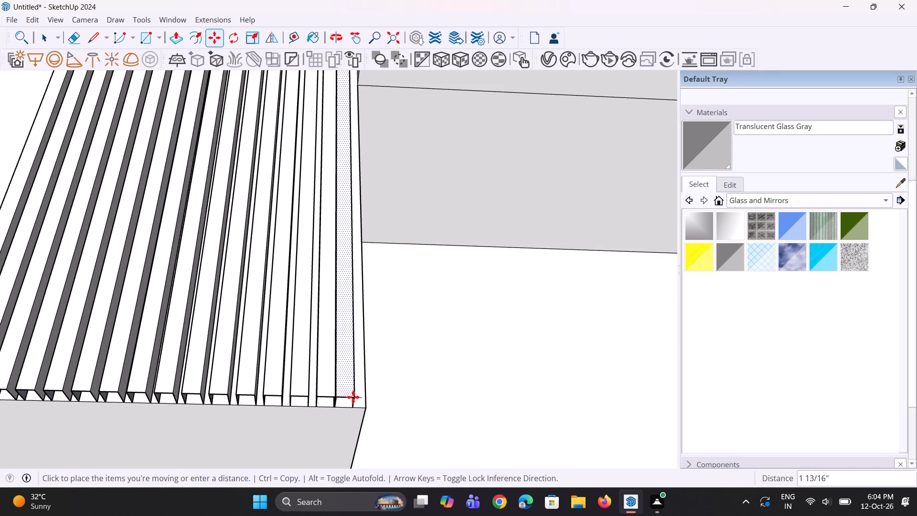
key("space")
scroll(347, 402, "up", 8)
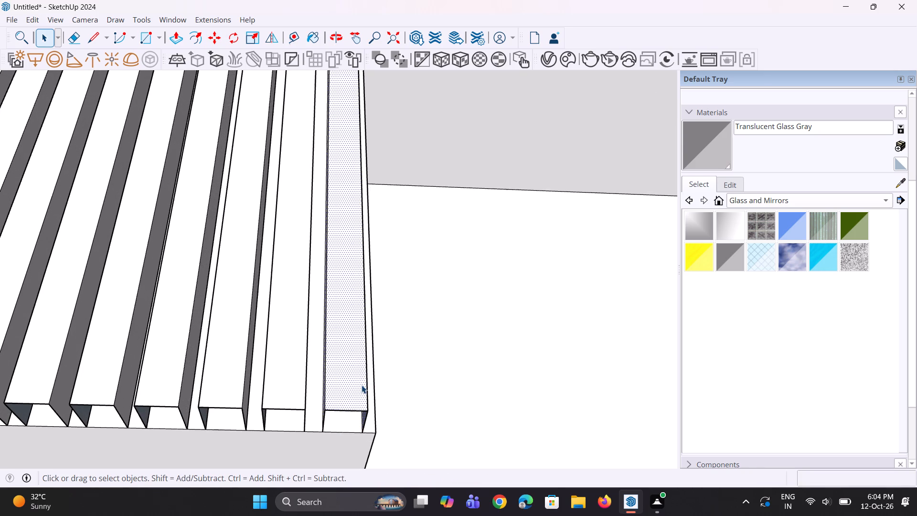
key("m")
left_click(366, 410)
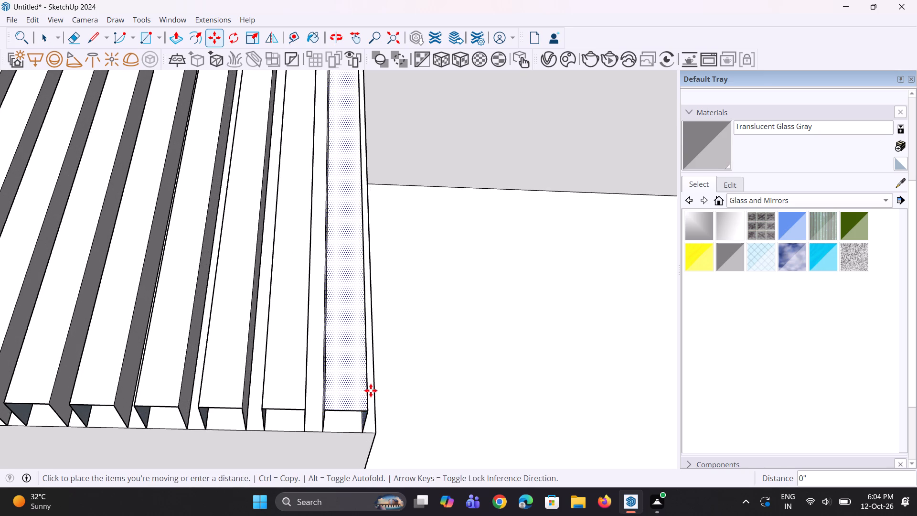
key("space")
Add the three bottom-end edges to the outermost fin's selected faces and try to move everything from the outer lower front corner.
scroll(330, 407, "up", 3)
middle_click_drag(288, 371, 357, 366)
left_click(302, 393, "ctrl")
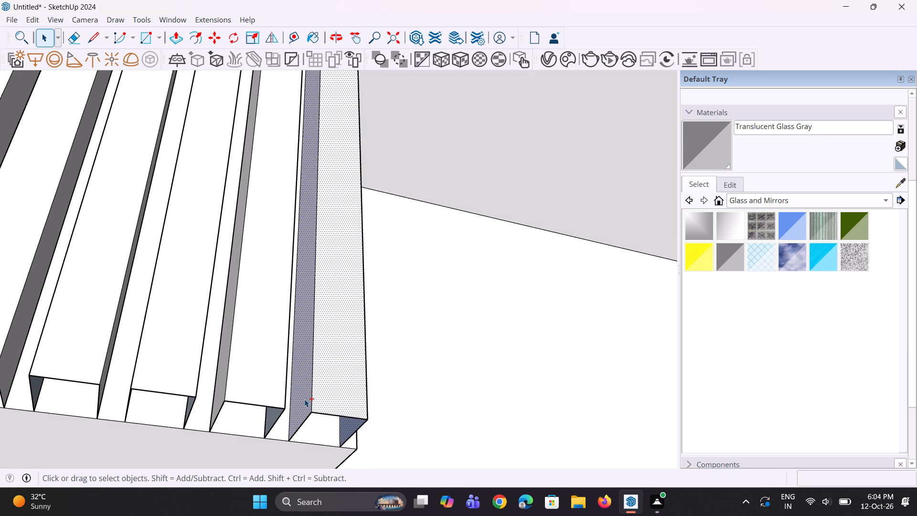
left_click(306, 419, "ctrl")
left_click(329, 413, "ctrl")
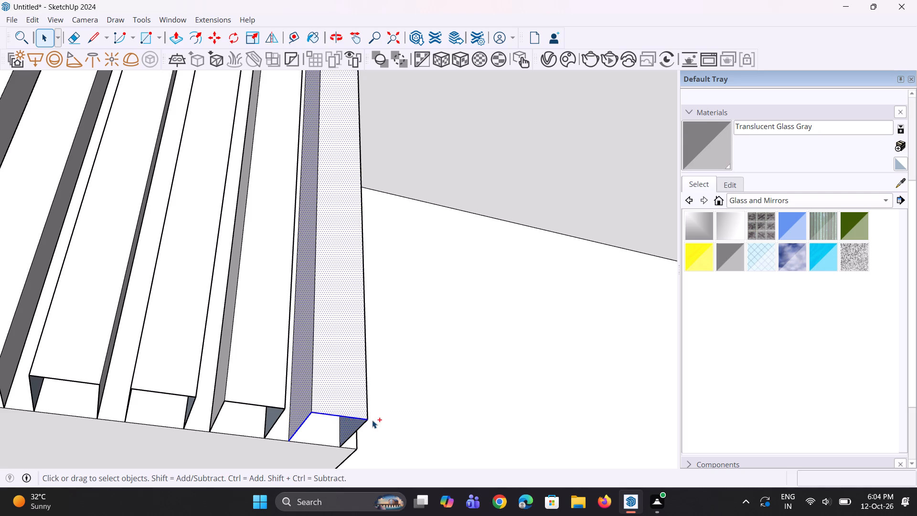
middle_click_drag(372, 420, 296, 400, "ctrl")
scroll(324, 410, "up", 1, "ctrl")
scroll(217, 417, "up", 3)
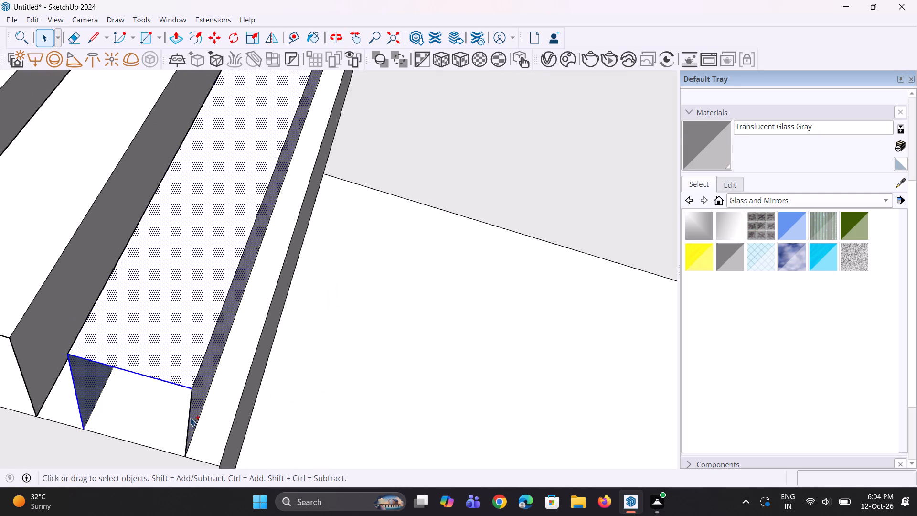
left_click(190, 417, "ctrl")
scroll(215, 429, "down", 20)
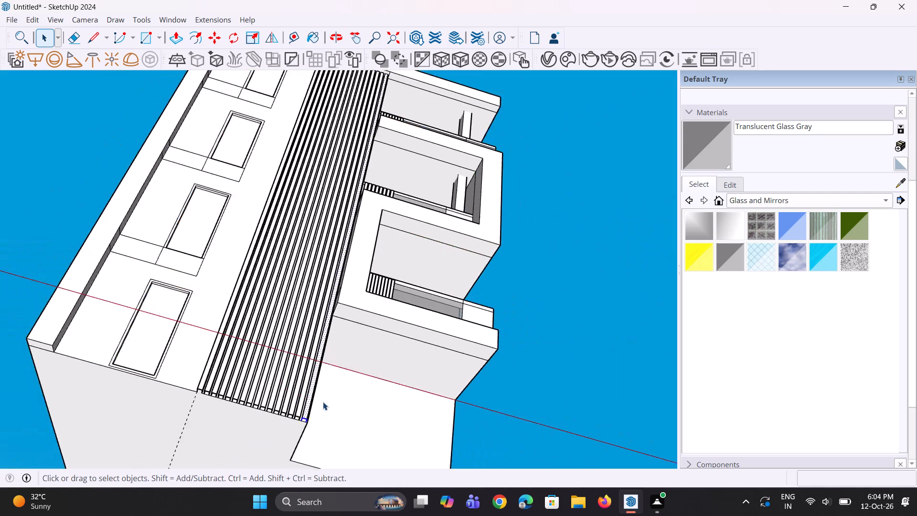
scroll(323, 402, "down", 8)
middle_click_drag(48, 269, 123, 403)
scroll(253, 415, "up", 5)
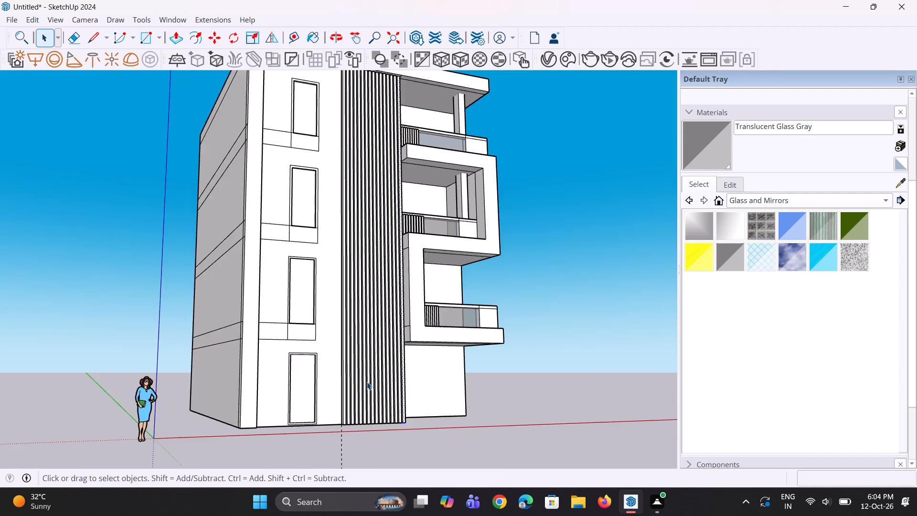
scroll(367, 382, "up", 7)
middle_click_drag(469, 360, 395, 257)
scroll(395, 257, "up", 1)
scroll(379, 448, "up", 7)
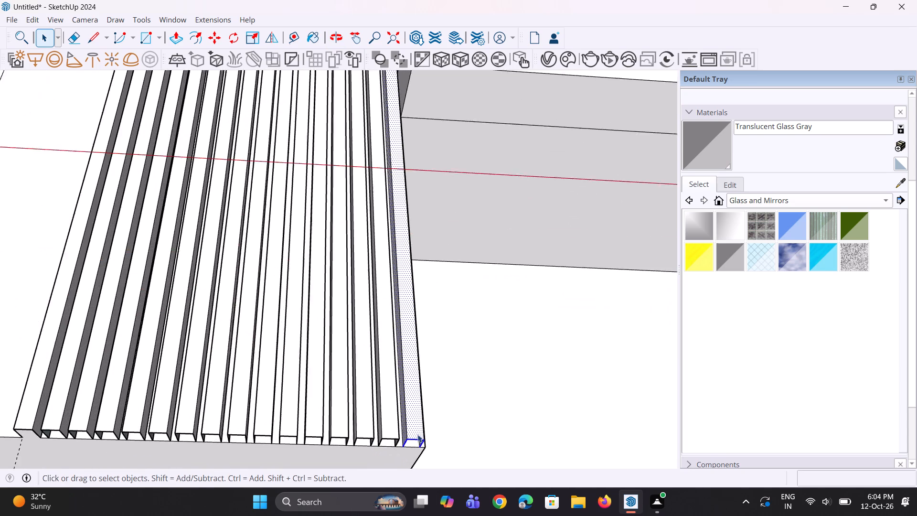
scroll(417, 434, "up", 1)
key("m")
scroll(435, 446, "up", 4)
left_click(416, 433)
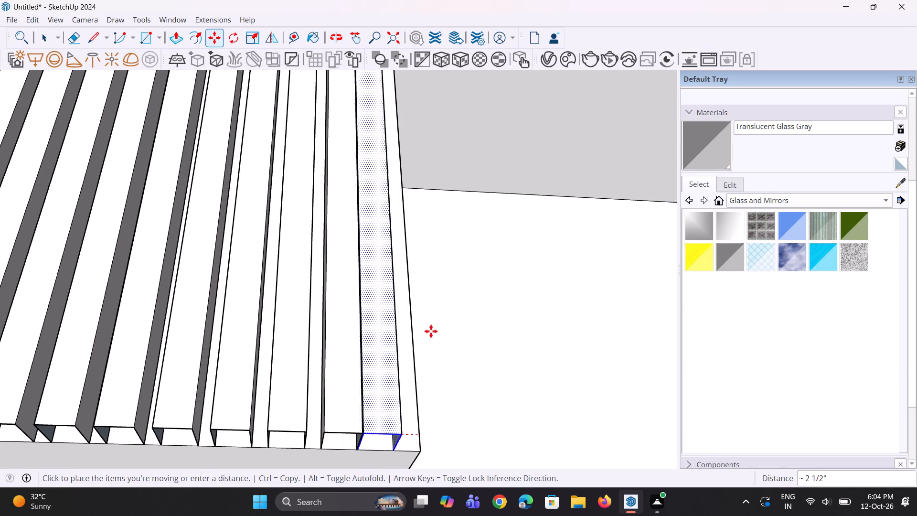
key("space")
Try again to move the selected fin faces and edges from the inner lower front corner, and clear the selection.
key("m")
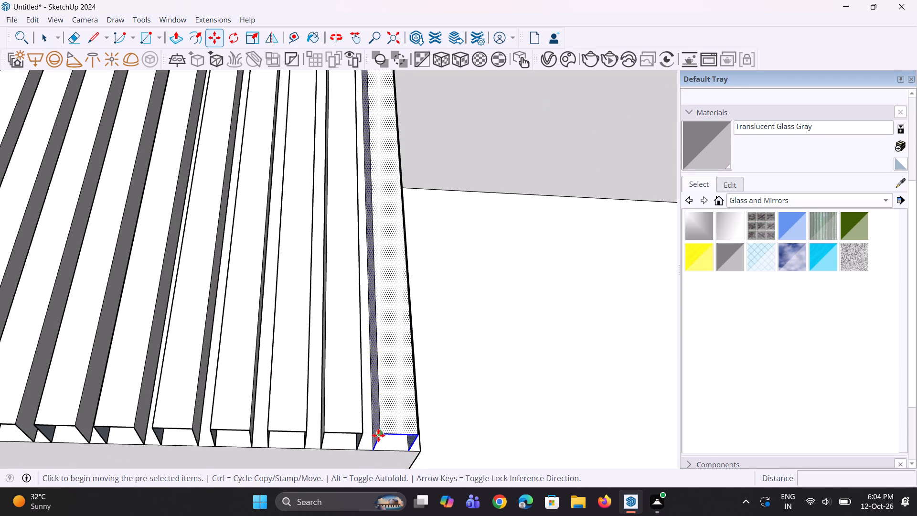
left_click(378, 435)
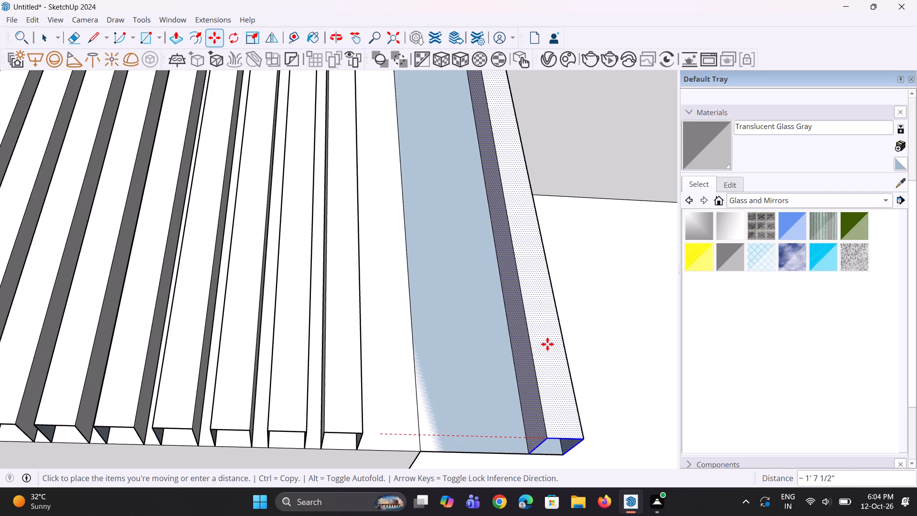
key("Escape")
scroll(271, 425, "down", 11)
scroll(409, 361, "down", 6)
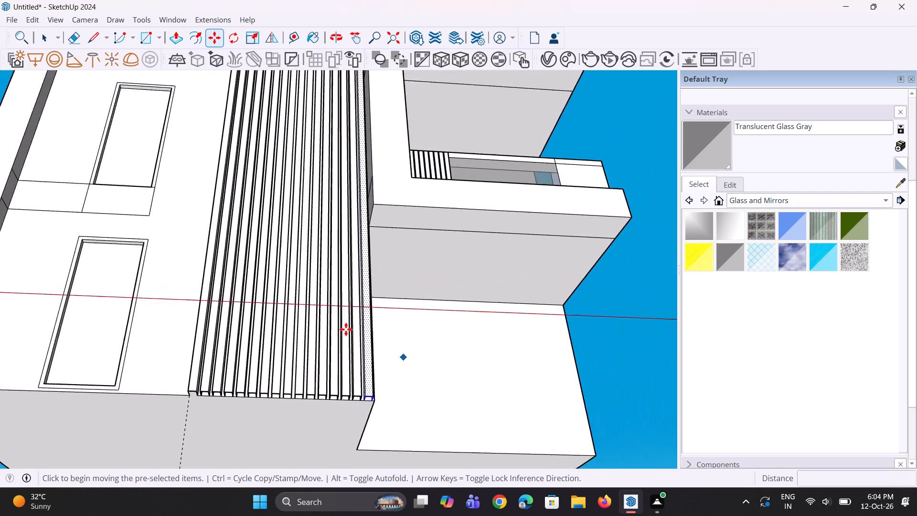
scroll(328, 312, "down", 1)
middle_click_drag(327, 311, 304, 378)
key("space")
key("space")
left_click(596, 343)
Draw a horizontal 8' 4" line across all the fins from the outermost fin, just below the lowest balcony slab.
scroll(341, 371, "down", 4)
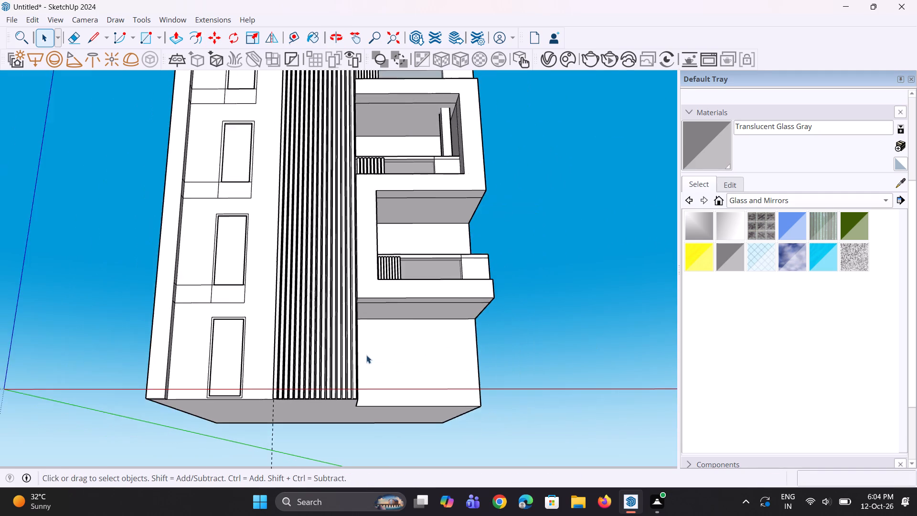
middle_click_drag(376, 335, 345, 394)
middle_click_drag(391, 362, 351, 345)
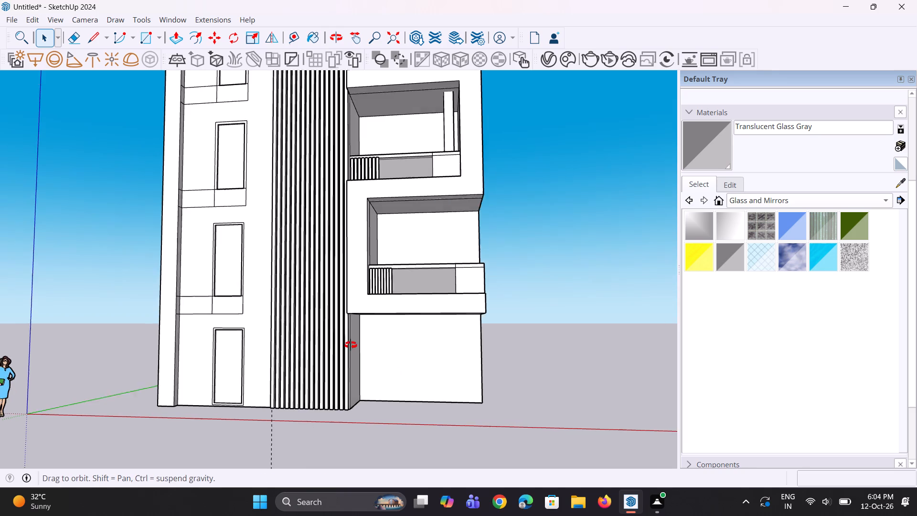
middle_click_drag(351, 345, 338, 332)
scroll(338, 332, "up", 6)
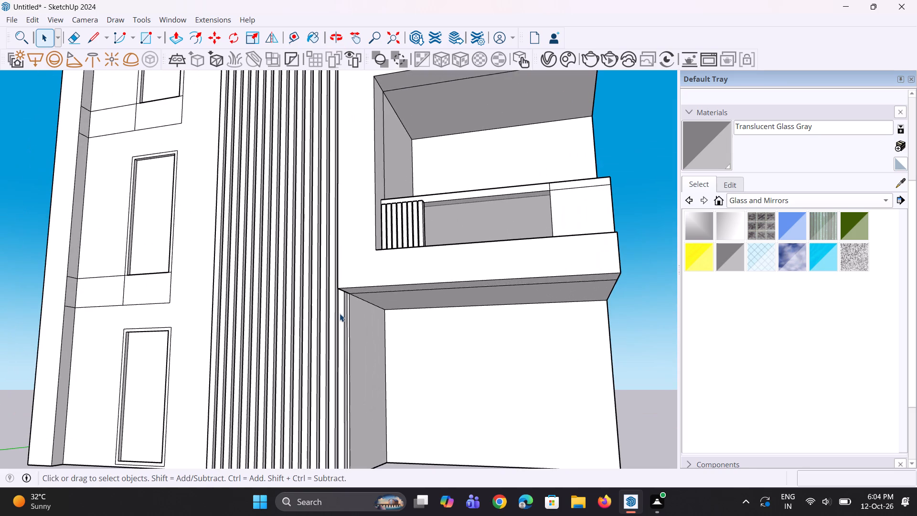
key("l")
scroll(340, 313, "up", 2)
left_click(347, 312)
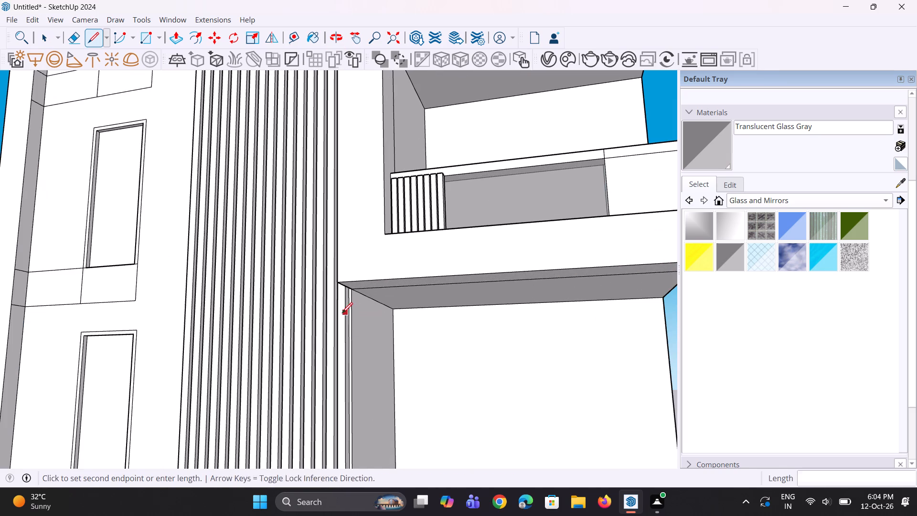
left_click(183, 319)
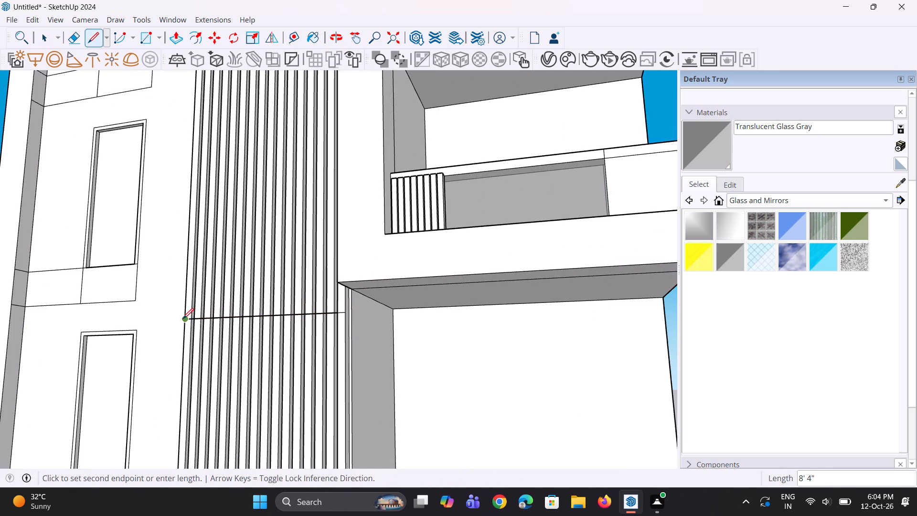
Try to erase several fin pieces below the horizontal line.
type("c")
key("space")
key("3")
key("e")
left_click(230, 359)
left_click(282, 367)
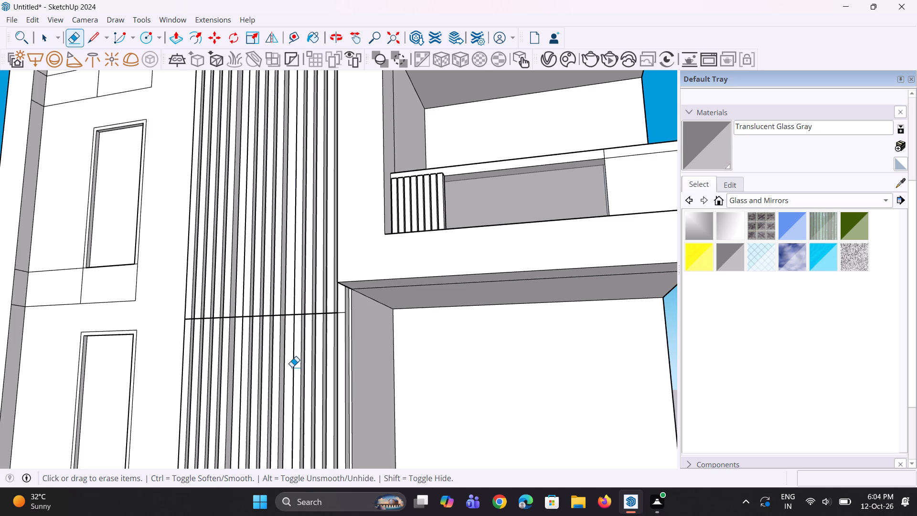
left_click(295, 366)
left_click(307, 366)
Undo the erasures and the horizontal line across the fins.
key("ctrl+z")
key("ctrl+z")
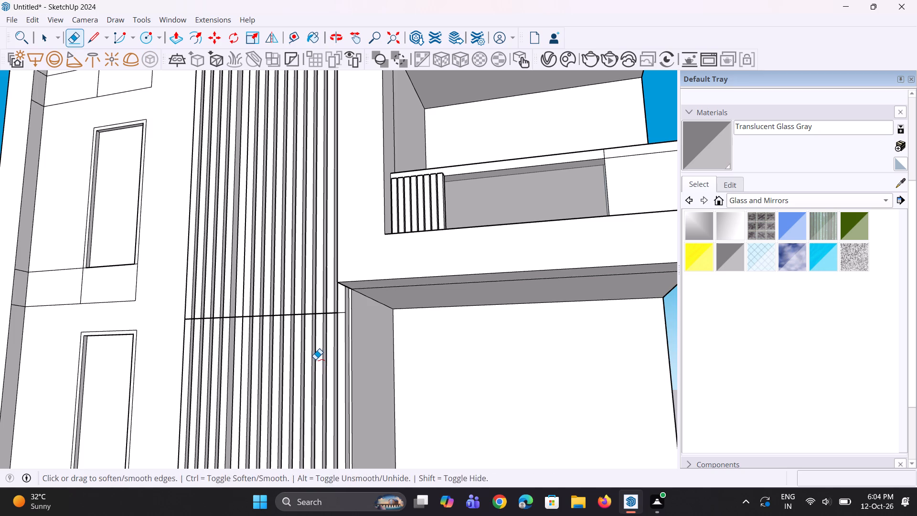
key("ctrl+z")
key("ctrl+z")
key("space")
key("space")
Draw a 6 3/8" line across the outer side face of the outermost fin, just below the lowest balcony slab.
scroll(331, 369, "up", 2)
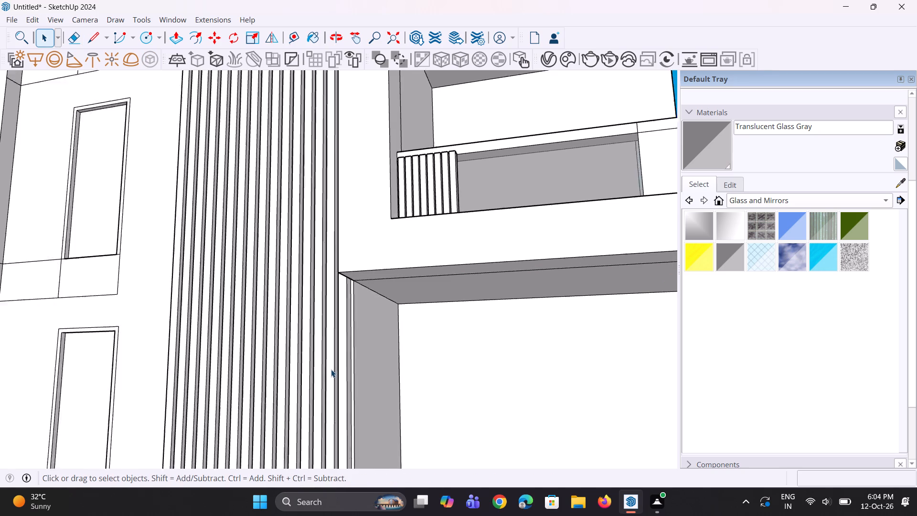
scroll(331, 369, "up", 2)
left_click(351, 376)
scroll(352, 371, "up", 3)
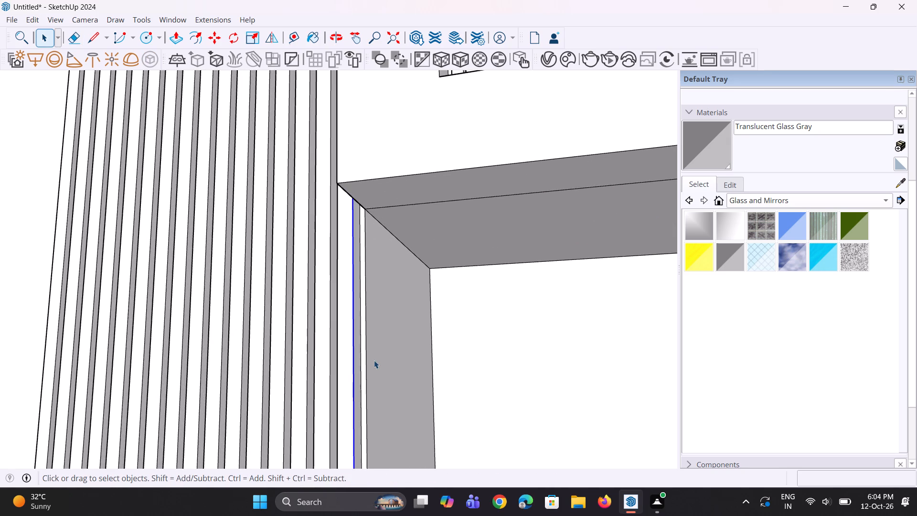
key("l")
scroll(372, 357, "up", 3)
left_click(356, 342)
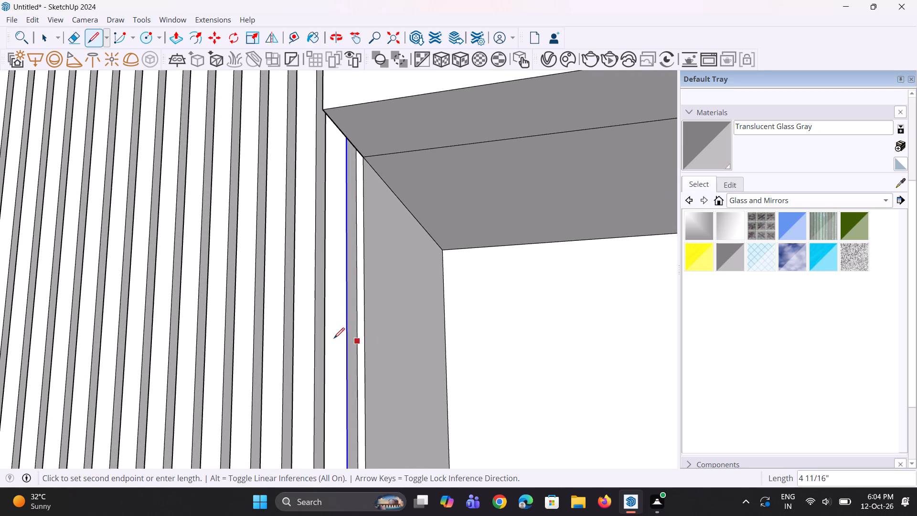
left_click(348, 345)
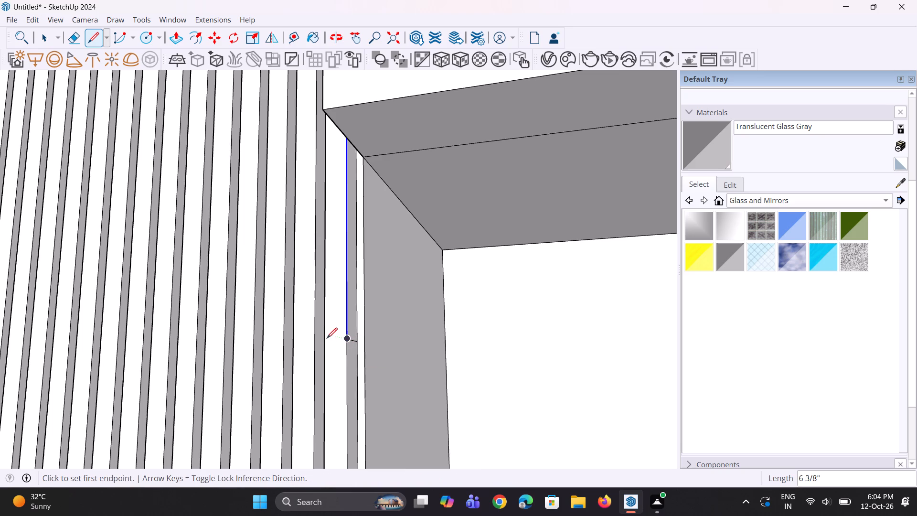
left_click(323, 338)
key("space")
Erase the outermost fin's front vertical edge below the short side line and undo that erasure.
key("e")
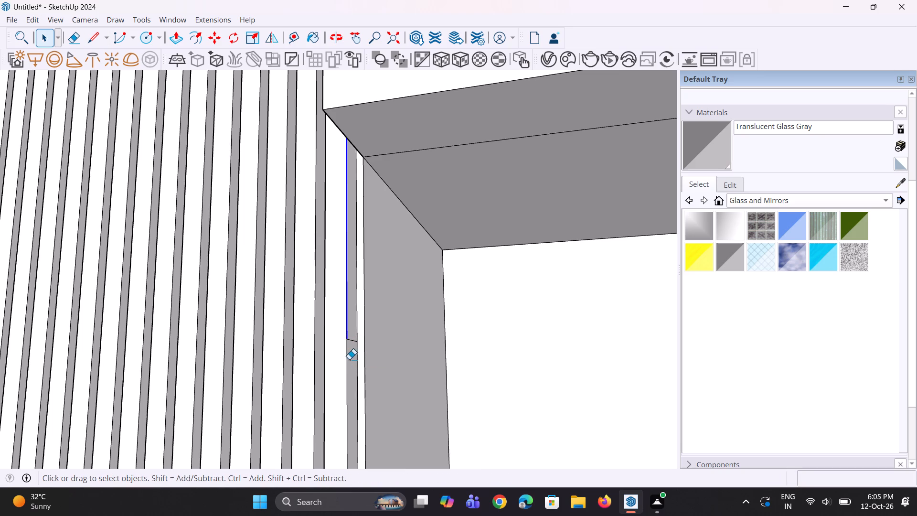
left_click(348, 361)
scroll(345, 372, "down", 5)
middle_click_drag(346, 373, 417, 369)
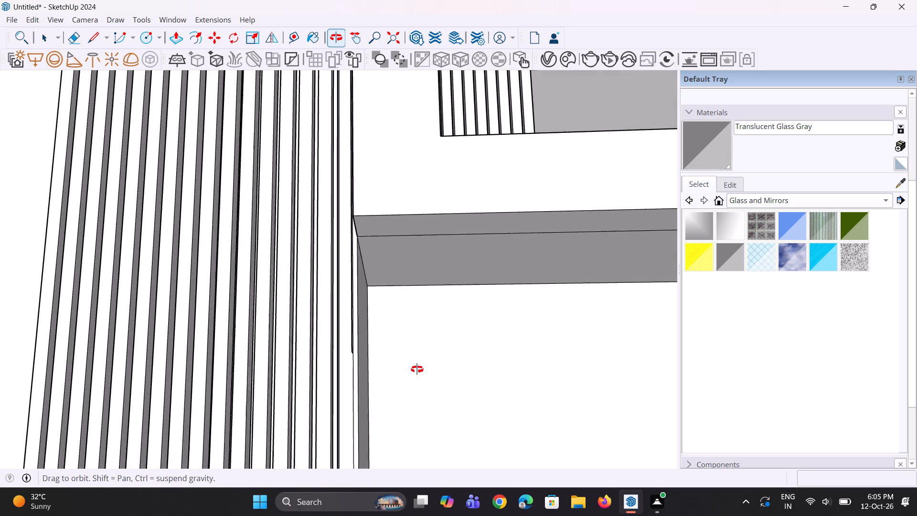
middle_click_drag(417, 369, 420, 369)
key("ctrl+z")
Continue the cut line horizontally across the outermost fin's front face from the end of the side line.
scroll(342, 341, "up", 1)
middle_click_drag(345, 339, 332, 339)
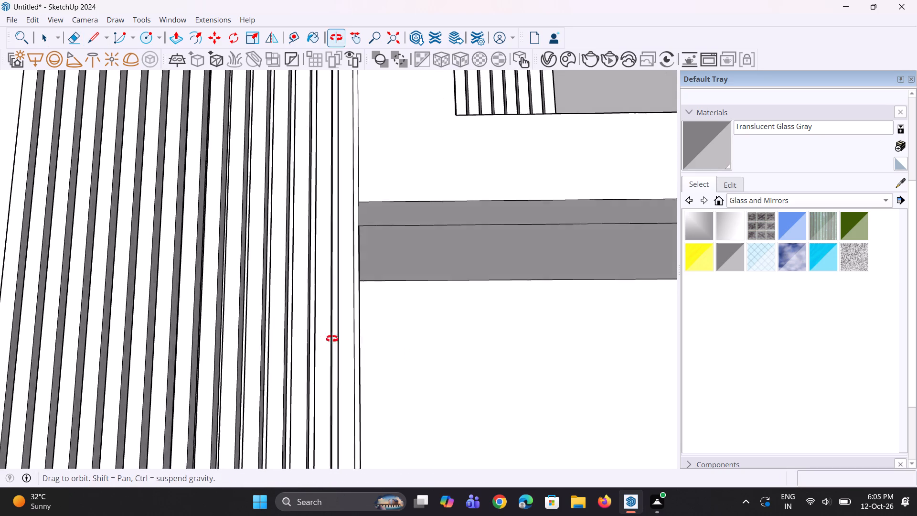
middle_click_drag(332, 339, 276, 344)
key("space")
key("l")
scroll(361, 355, "up", 3)
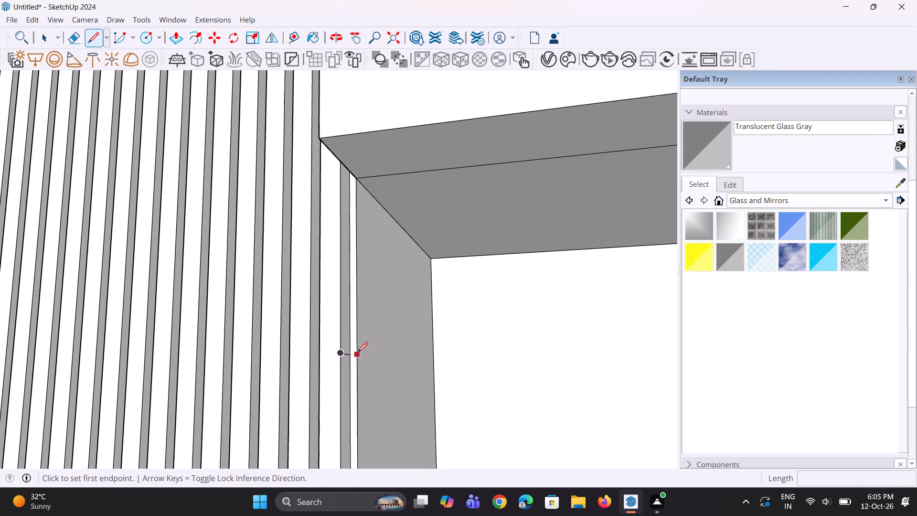
left_click(341, 352)
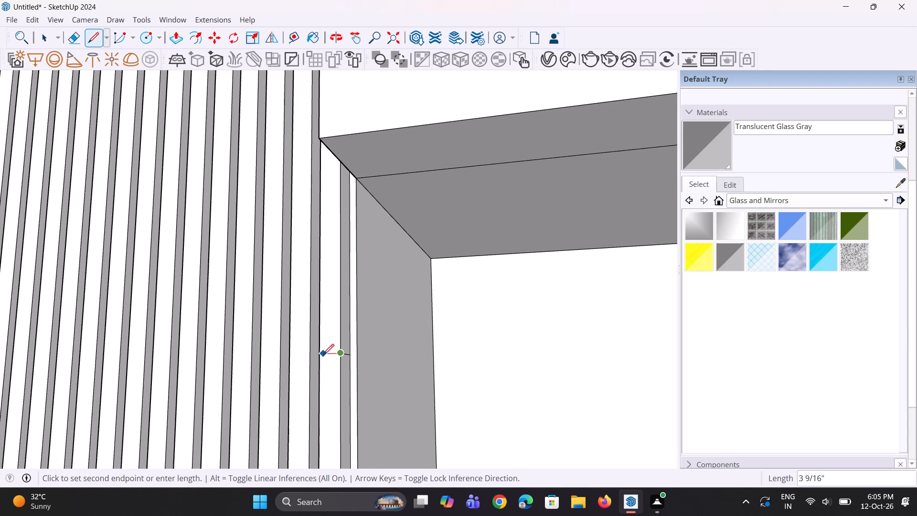
left_click(318, 356)
Draw a 6 3/8" line across the outermost fin's inner side face from the end of the front cut line.
middle_click_drag(320, 353, 436, 348)
scroll(359, 343, "up", 2)
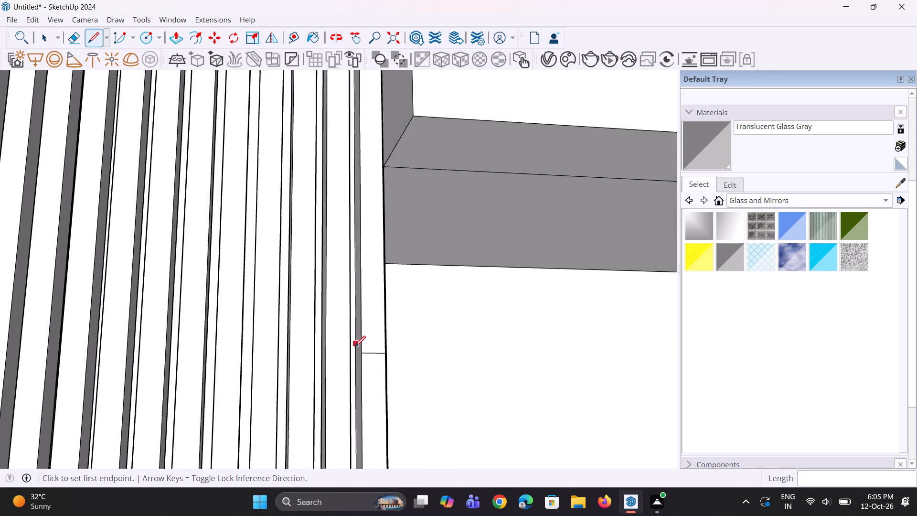
scroll(355, 346, "up", 8)
left_click(363, 360)
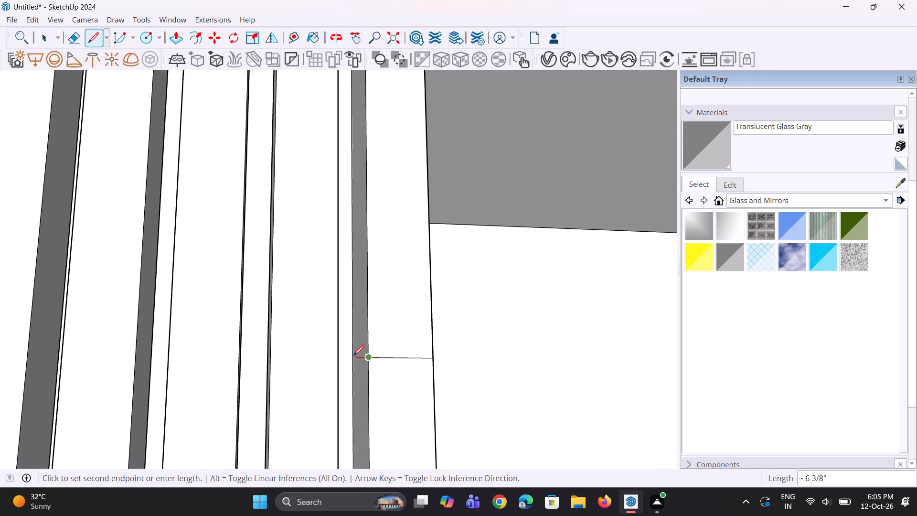
left_click(352, 357)
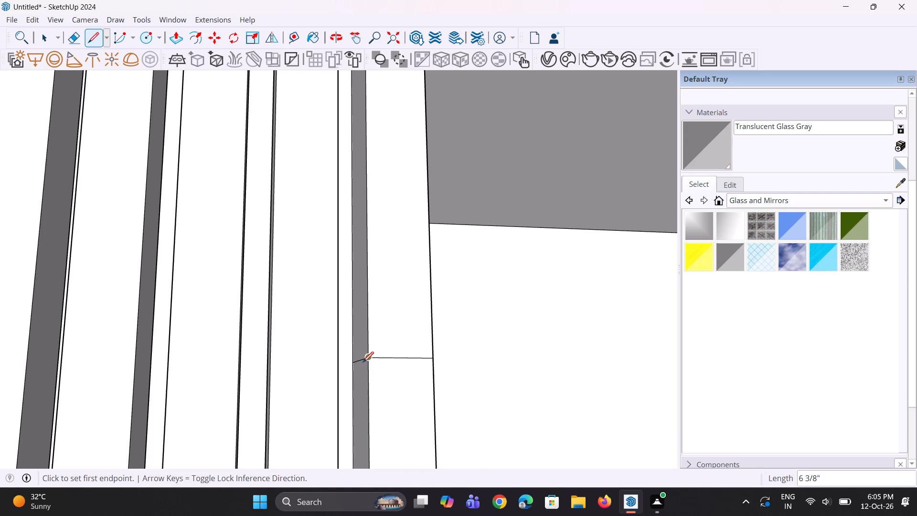
Erase the outermost fin's vertical edges below the cut line to remove its lower portion.
key("space")
key("e")
left_click(368, 391)
scroll(367, 368, "down", 5)
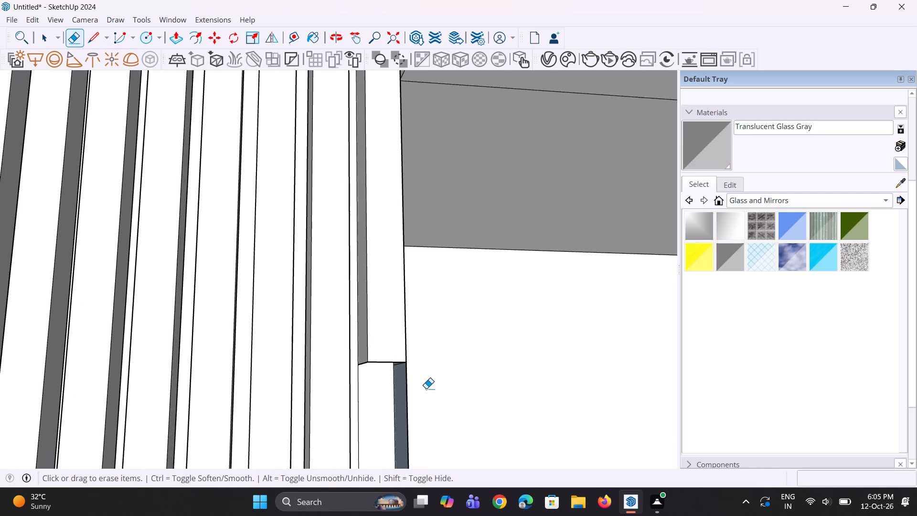
middle_click_drag(425, 390, 374, 384)
left_click(351, 383)
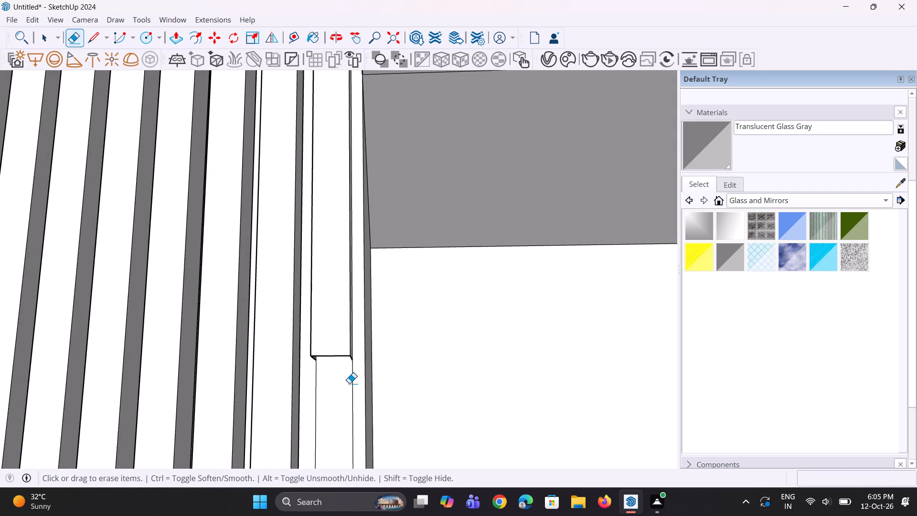
scroll(354, 374, "down", 9)
left_click(353, 392)
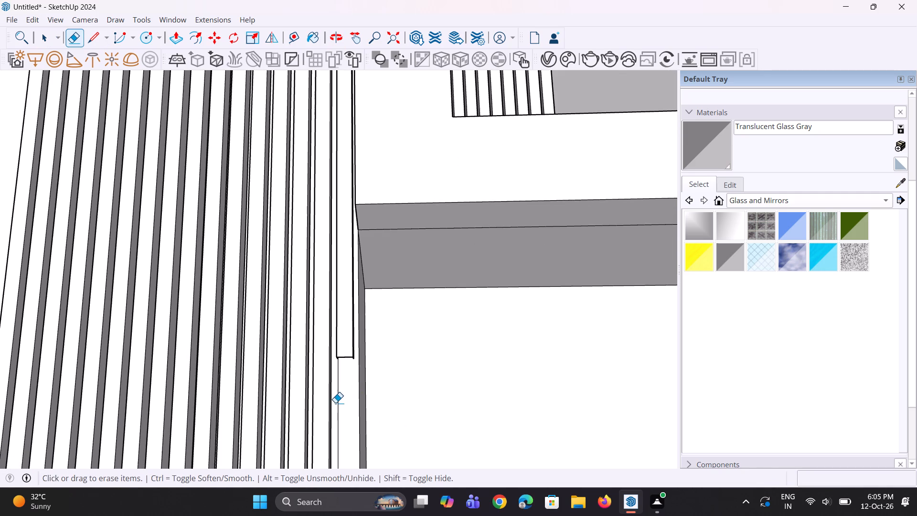
left_click(335, 403)
left_click(339, 398)
scroll(340, 397, "down", 9)
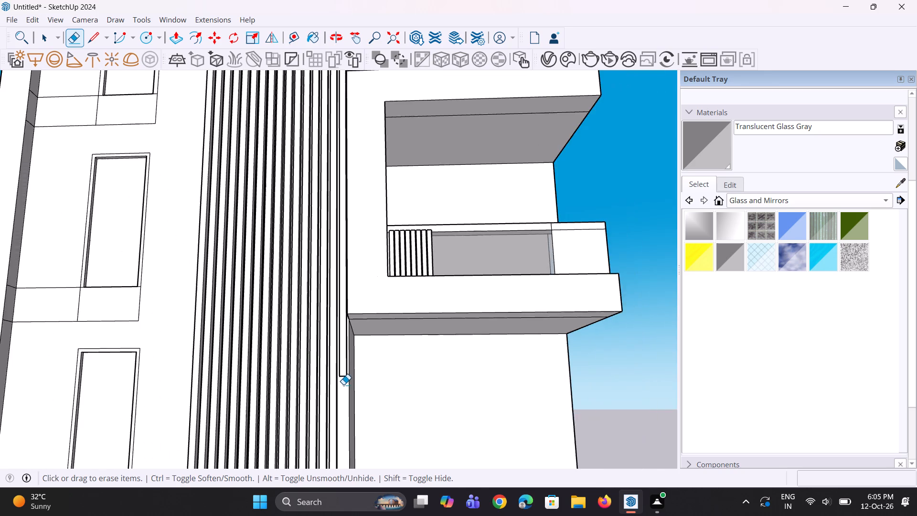
middle_click_drag(343, 383, 372, 381)
scroll(355, 386, "up", 5)
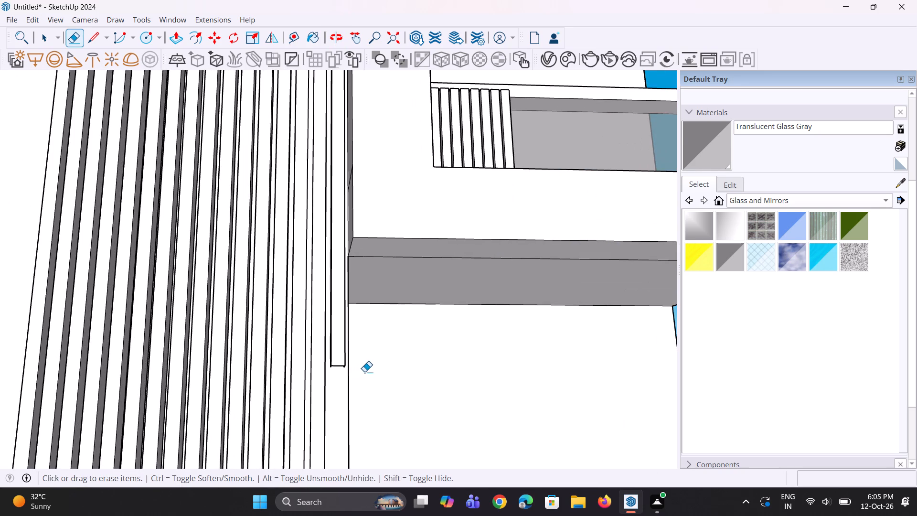
Draw a 6 3/8" line across the outermost fin's side face nearest the balcony, just below the lowest balcony's underside.
key("space")
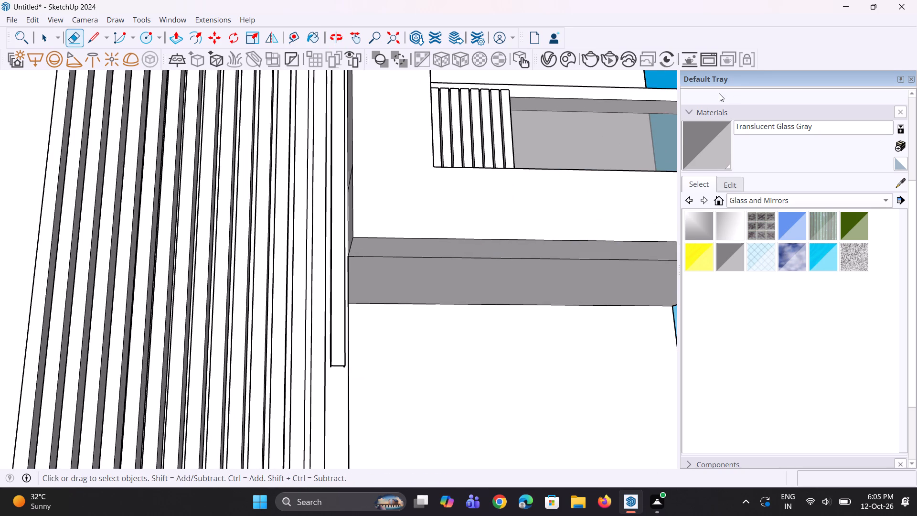
key("l")
scroll(696, 68, "up", 3)
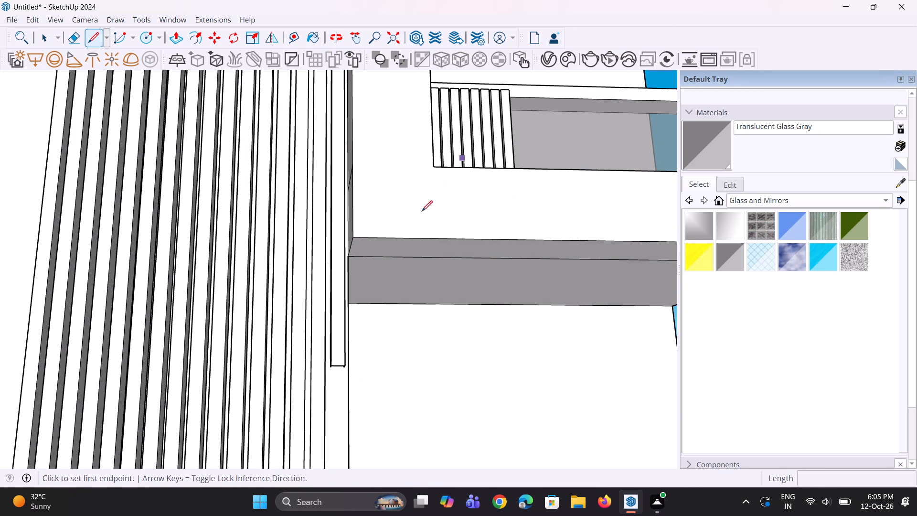
scroll(319, 266, "up", 6)
middle_click_drag(362, 255, 284, 260)
scroll(331, 256, "up", 1)
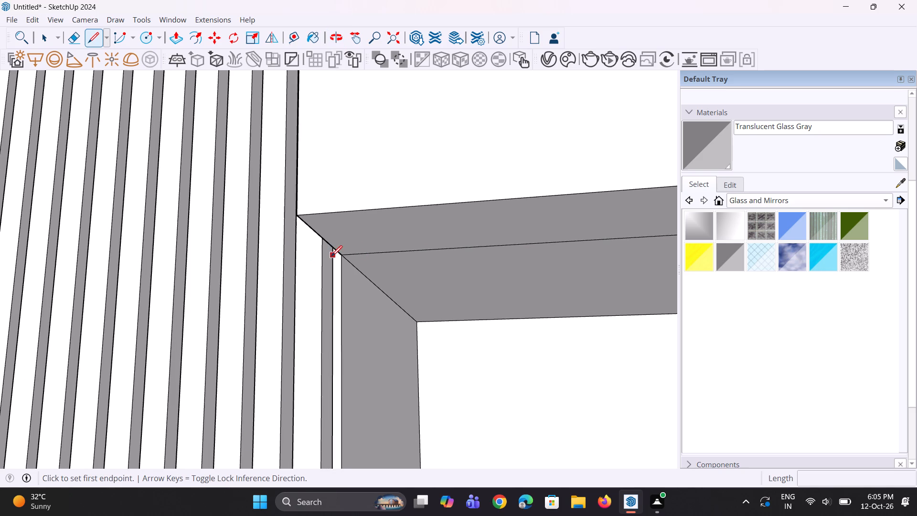
scroll(331, 256, "up", 1)
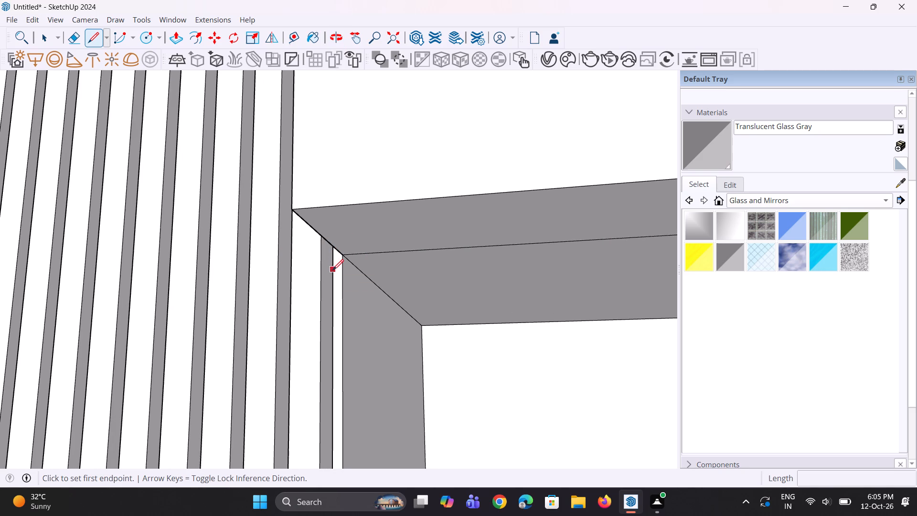
left_click(335, 272)
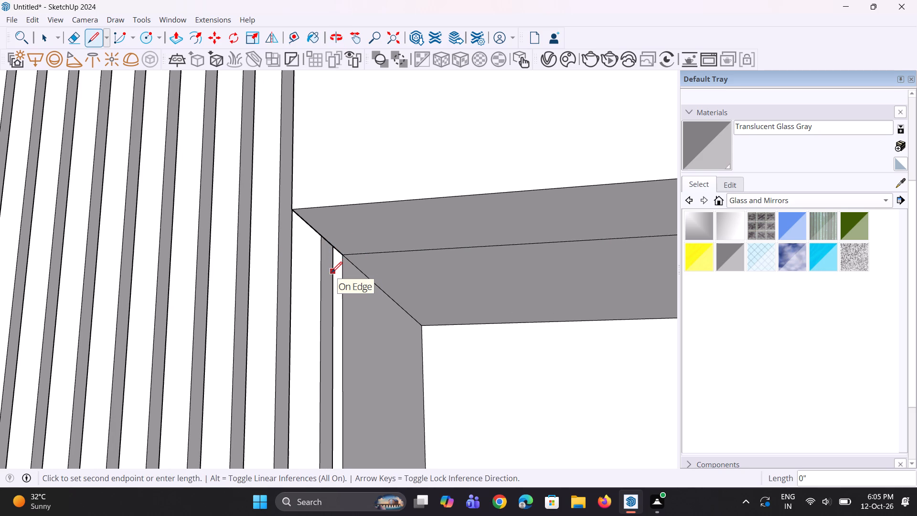
key("Escape")
scroll(331, 272, "down", 5)
middle_click_drag(346, 275, 501, 321)
scroll(343, 275, "up", 2)
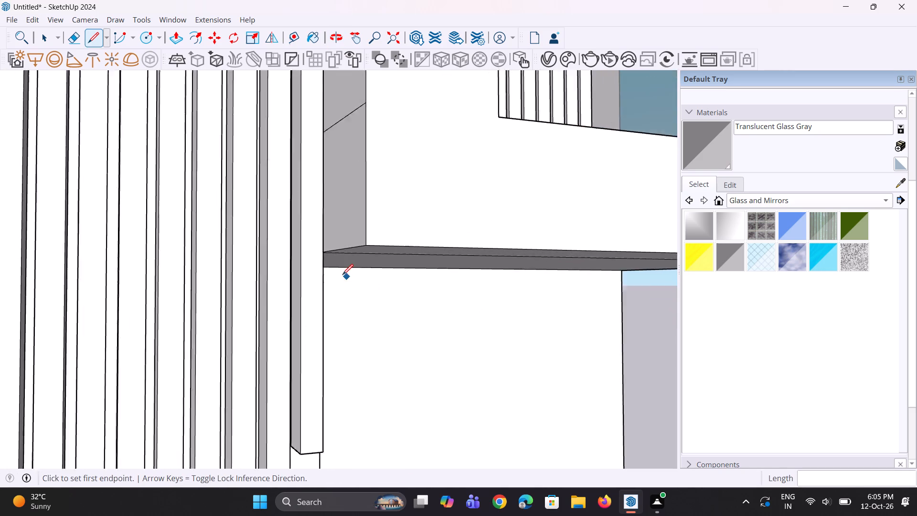
scroll(342, 275, "up", 1)
middle_click(342, 268)
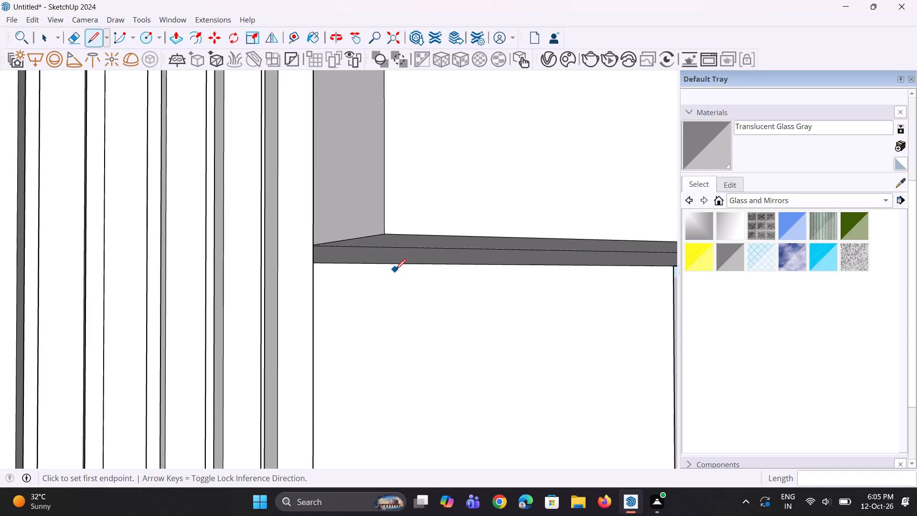
scroll(351, 276, "down", 3)
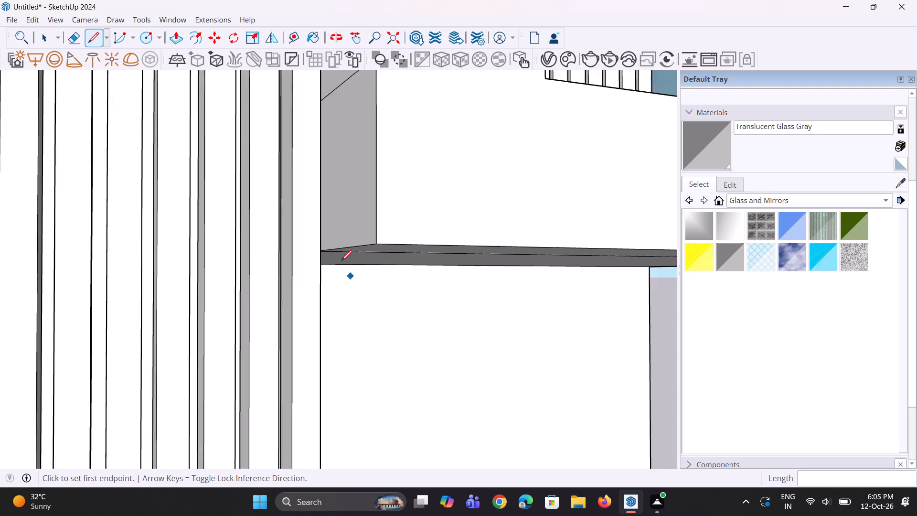
scroll(341, 261, "down", 7)
middle_click_drag(405, 310, 207, 289)
scroll(220, 230, "up", 7)
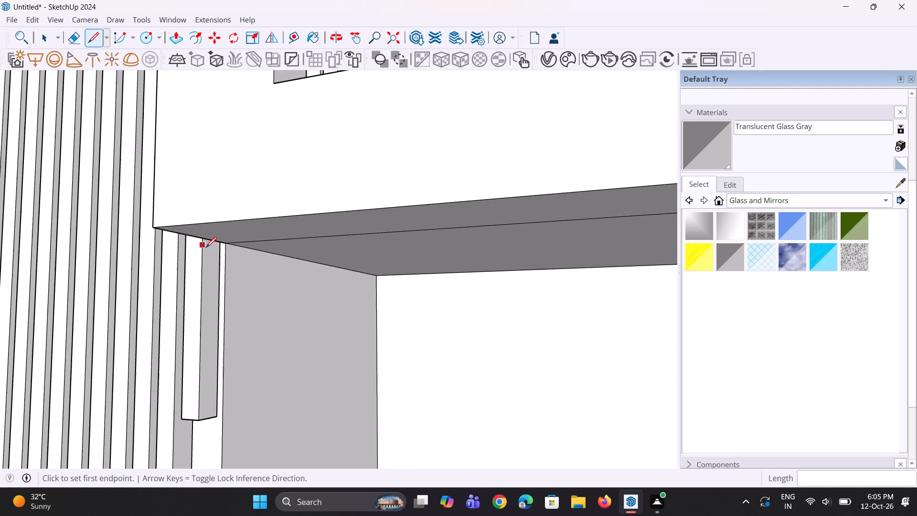
left_click(219, 249)
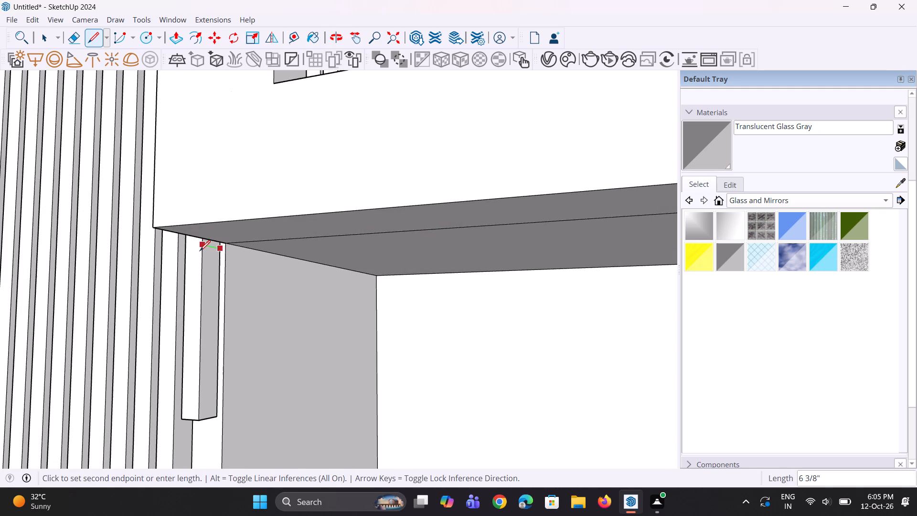
left_click(200, 251)
Continue the cut line across the outermost fin's front face and 6 3/8" across its opposite side face.
middle_click_drag(188, 262, 278, 256)
scroll(194, 247, "up", 2)
left_click(189, 235)
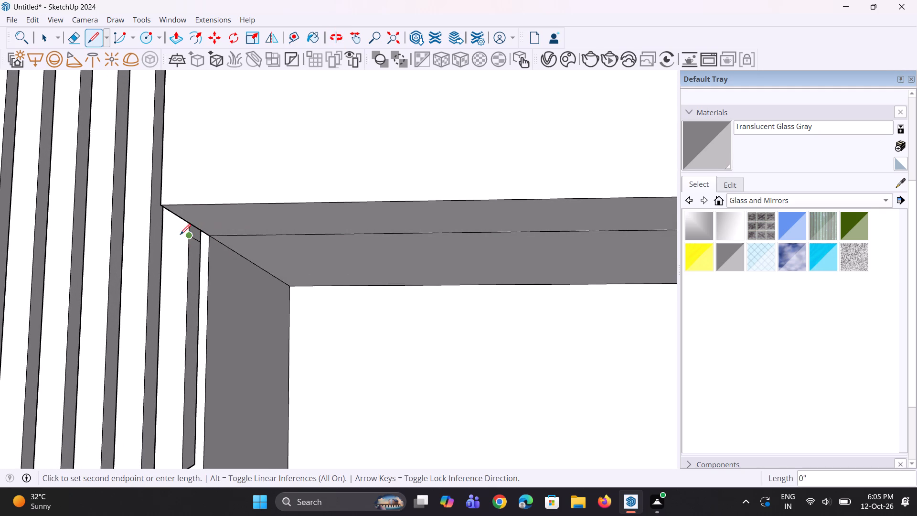
left_click(160, 233)
middle_click_drag(165, 240, 338, 273)
scroll(214, 232, "up", 1)
left_click(225, 243)
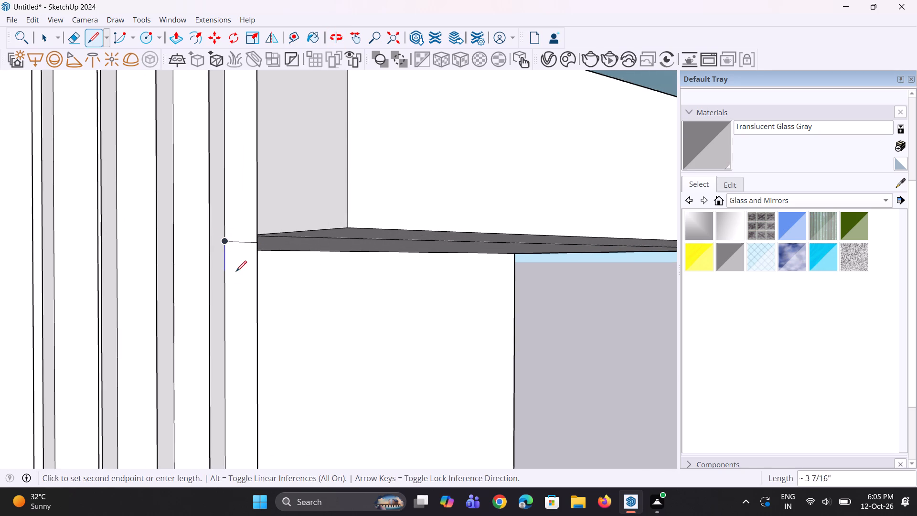
middle_click_drag(235, 273, 185, 292)
scroll(206, 266, "up", 3)
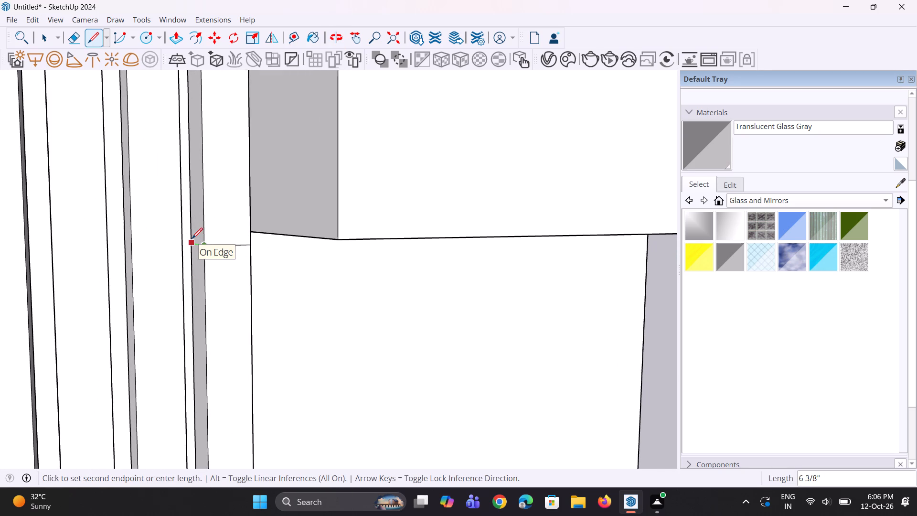
left_click(192, 238)
Erase the outermost fin's vertical edges below the new cut line at the balcony's underside.
middle_click_drag(229, 294, 239, 286)
key("space")
key("e")
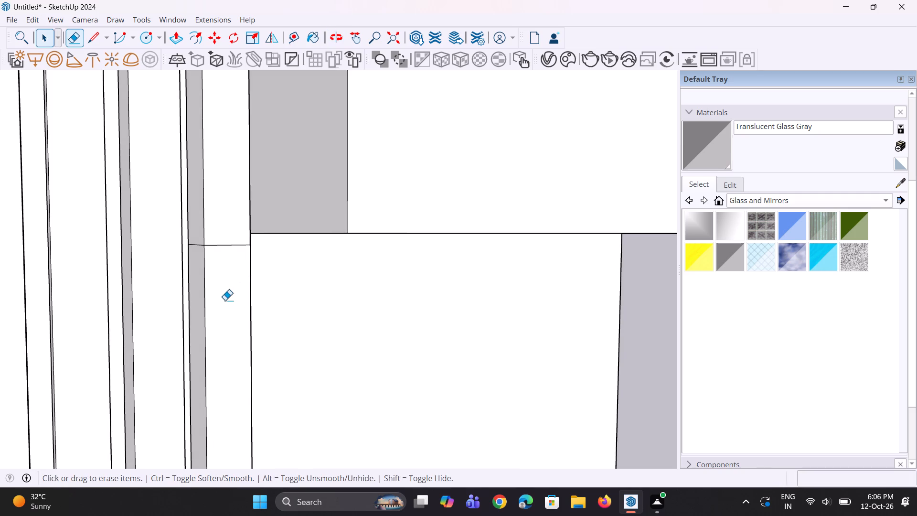
left_click(205, 290)
middle_click_drag(284, 300, 217, 302)
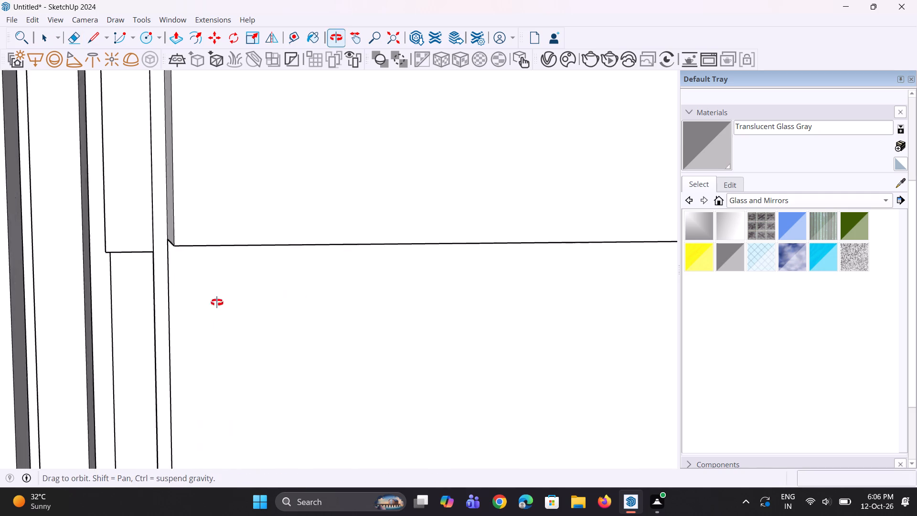
middle_click_drag(217, 302, 213, 298)
scroll(158, 285, "down", 4)
middle_click_drag(138, 290, 266, 255)
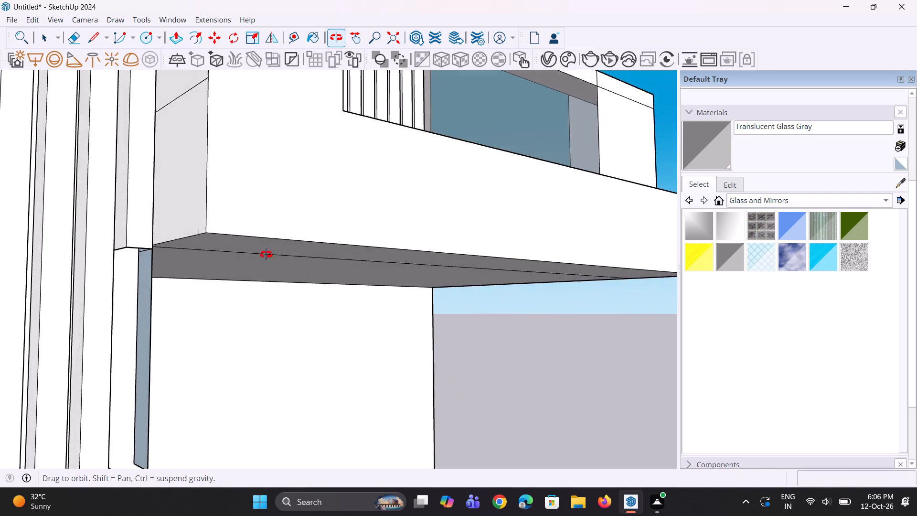
middle_click_drag(266, 255, 227, 269)
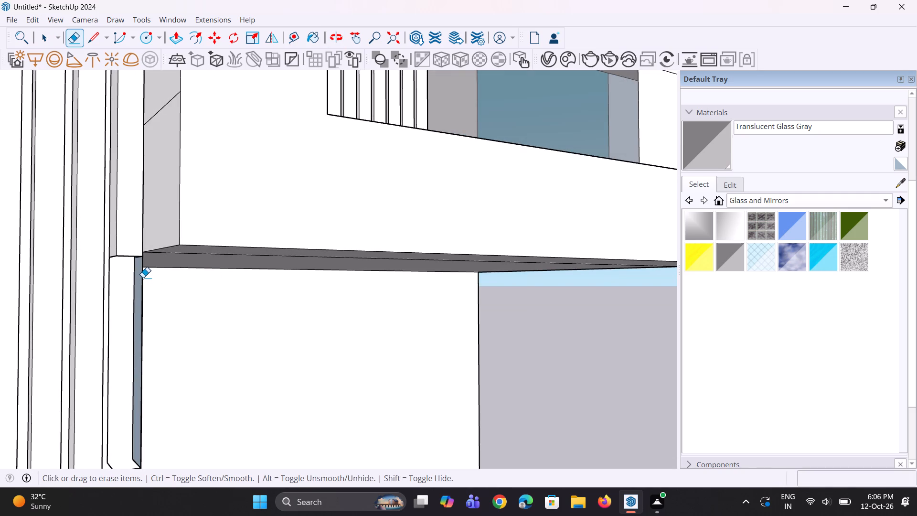
left_click(143, 278)
Erase the leftover vertical edge and short bottom edge pieces of the outermost fin below the cut.
scroll(145, 276, "down", 6)
middle_click_drag(143, 338, 100, 352)
scroll(139, 377, "up", 3)
left_click(136, 369)
left_click(137, 360)
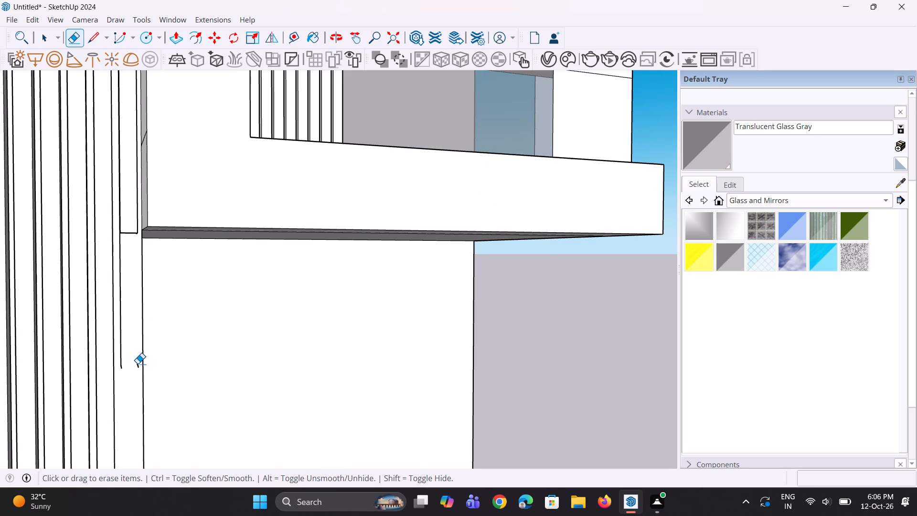
left_click(138, 364)
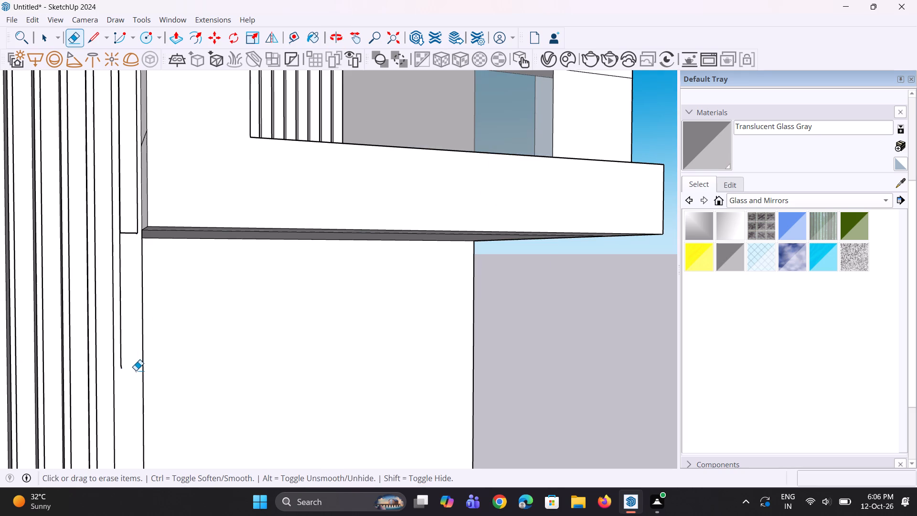
left_click(138, 367)
scroll(132, 356, "up", 2)
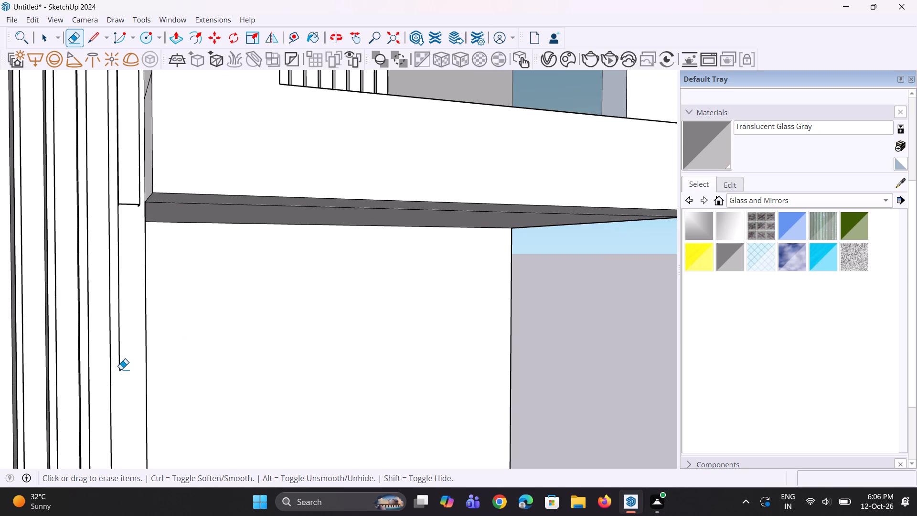
left_click(121, 369)
left_click(120, 357)
Examine the shortened outermost fin against the lowest balcony and the rest of the facade.
scroll(148, 352, "down", 4)
middle_click_drag(174, 340, 225, 295)
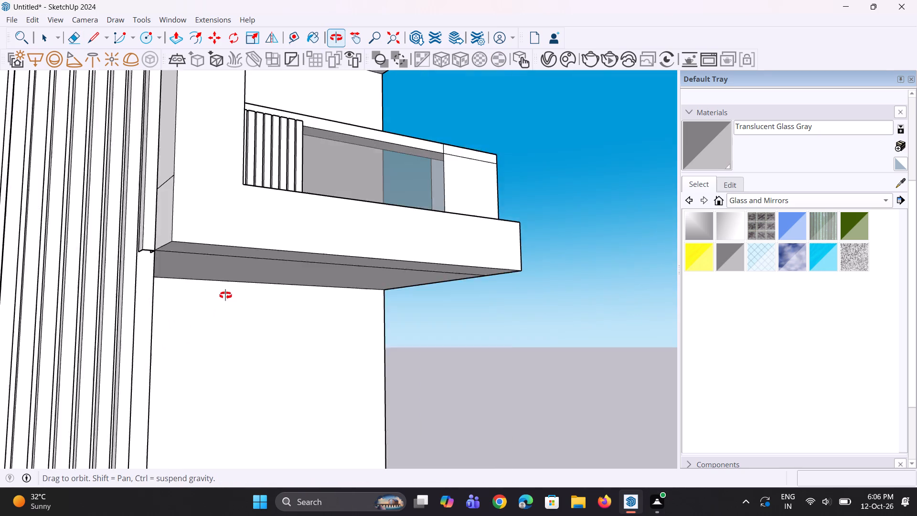
middle_click_drag(225, 295, 200, 333)
scroll(215, 309, "down", 10)
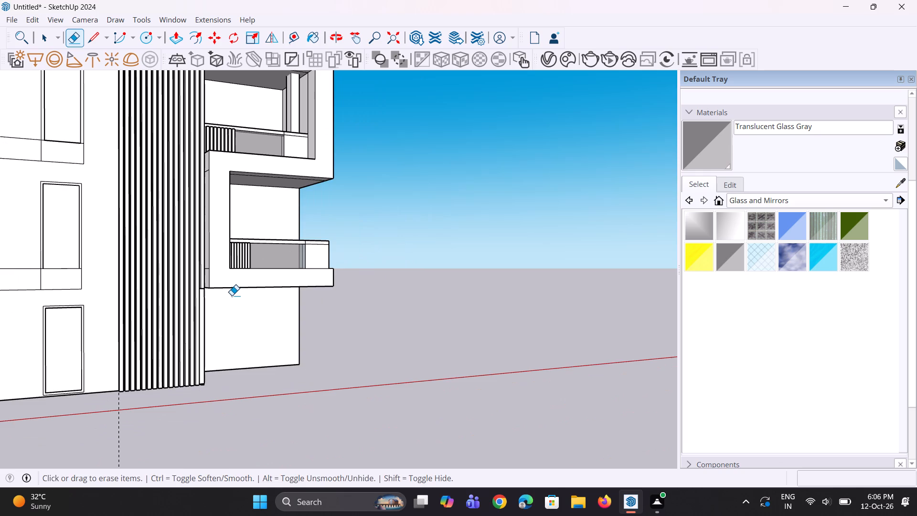
middle_click_drag(216, 295, 160, 309)
scroll(181, 287, "up", 10)
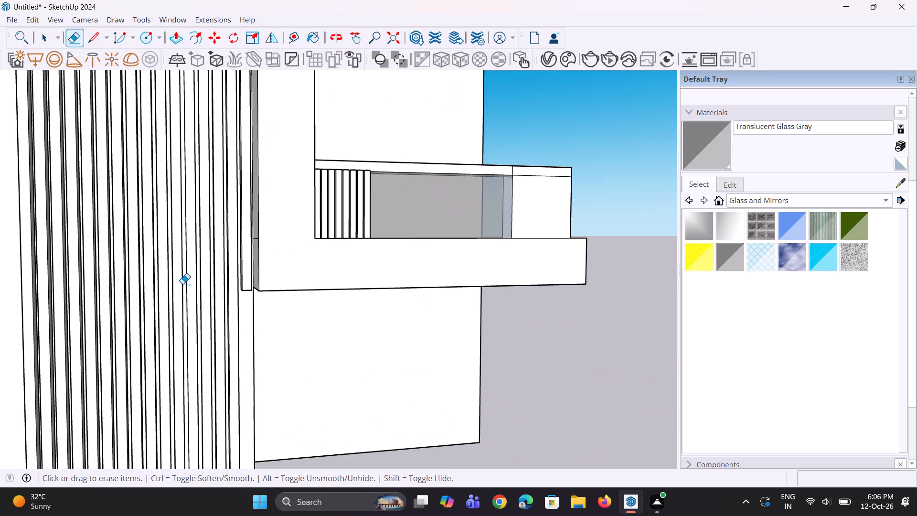
Explode the three fin groups immediately beside the shortened outermost fin, one after another.
key("space")
scroll(182, 284, "up", 3)
middle_click_drag(185, 286, 179, 283)
scroll(181, 283, "up", 4)
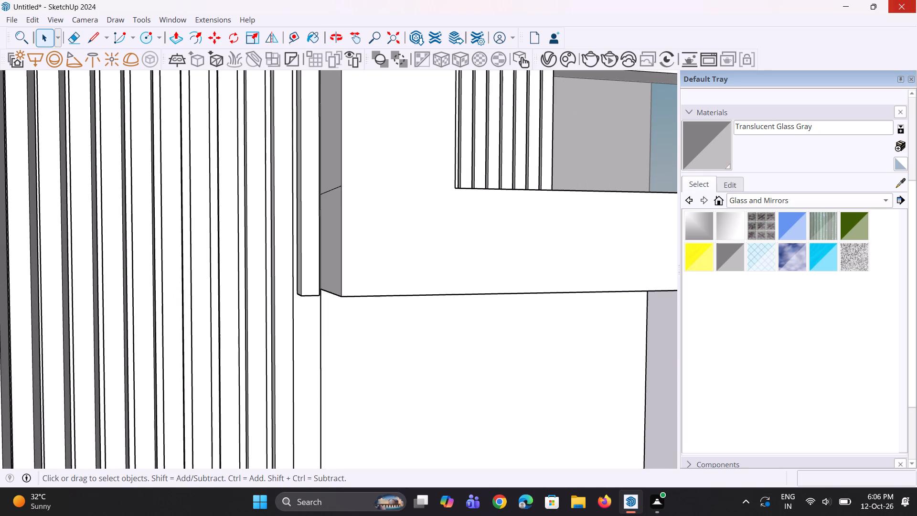
scroll(209, 290, "down", 4)
middle_click_drag(271, 355, 219, 349)
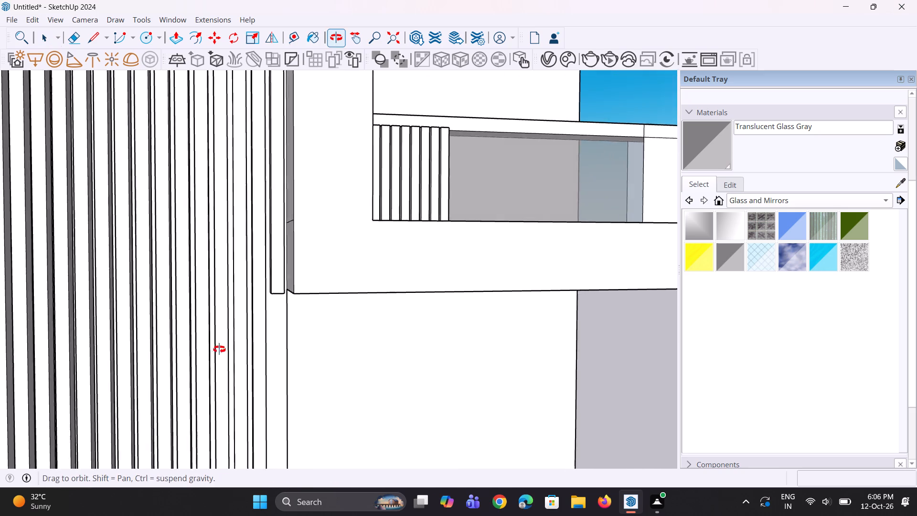
middle_click_drag(219, 349, 218, 350)
left_click(256, 335)
right_click(256, 335)
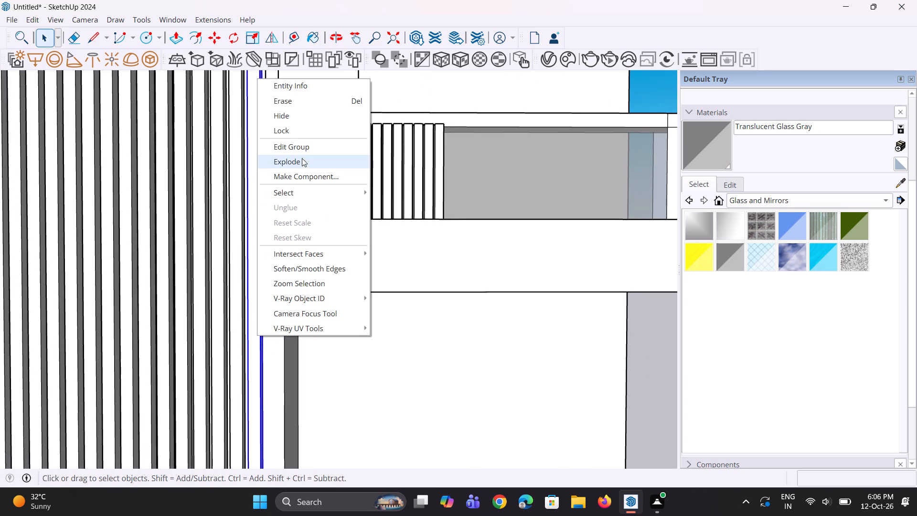
left_click(302, 158)
scroll(238, 305, "up", 5)
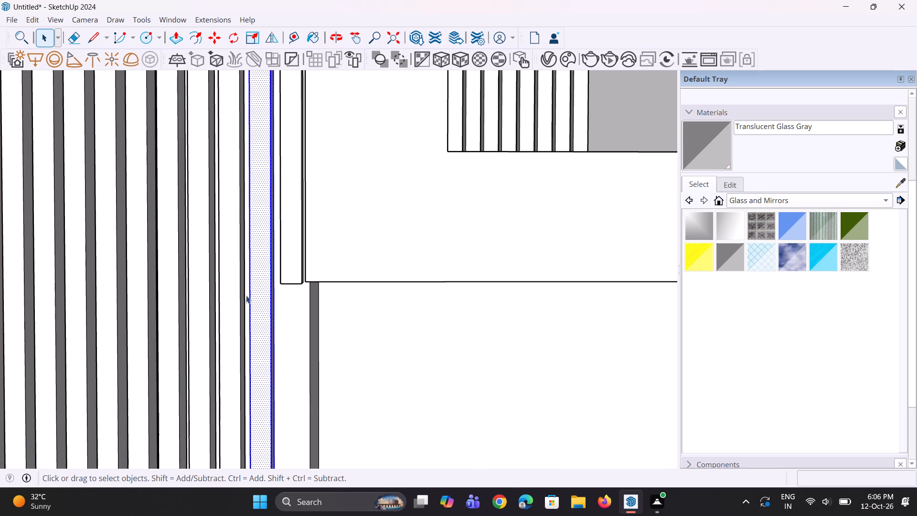
left_click(231, 290)
right_click(237, 254)
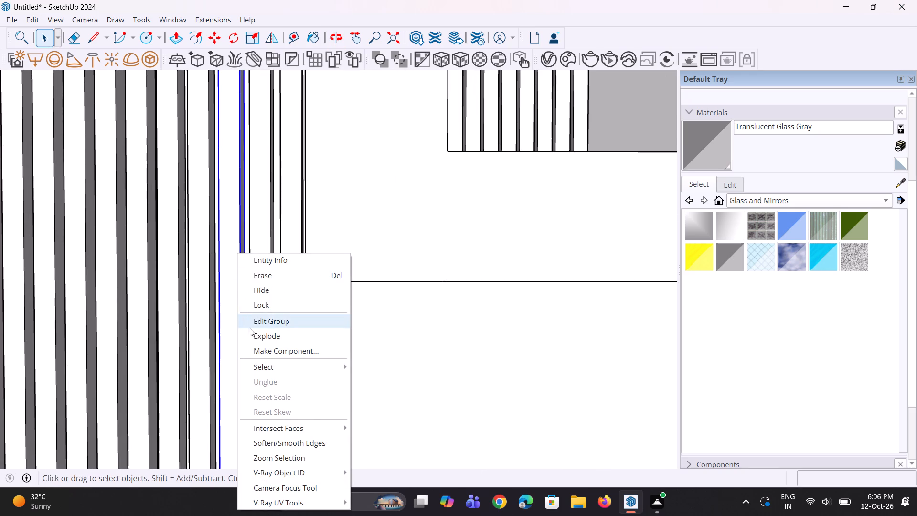
left_click(252, 341)
left_click(197, 325)
right_click(197, 325)
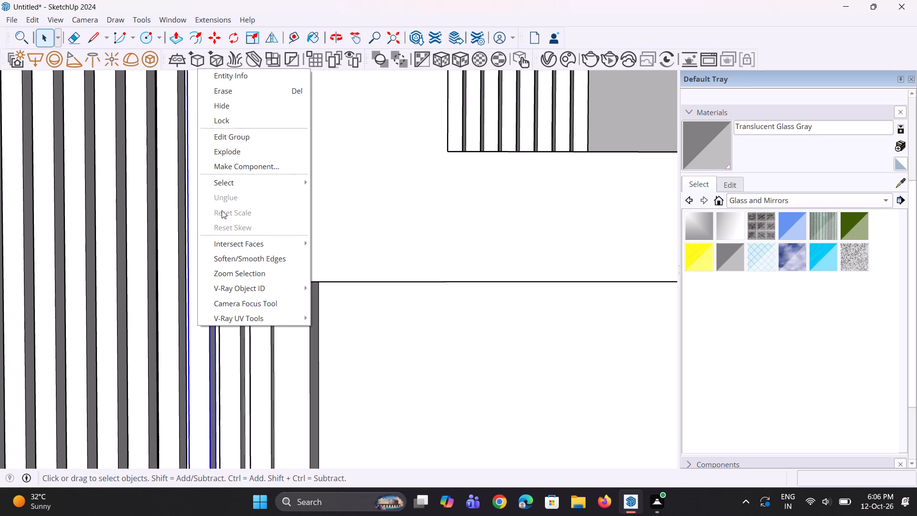
left_click(231, 151)
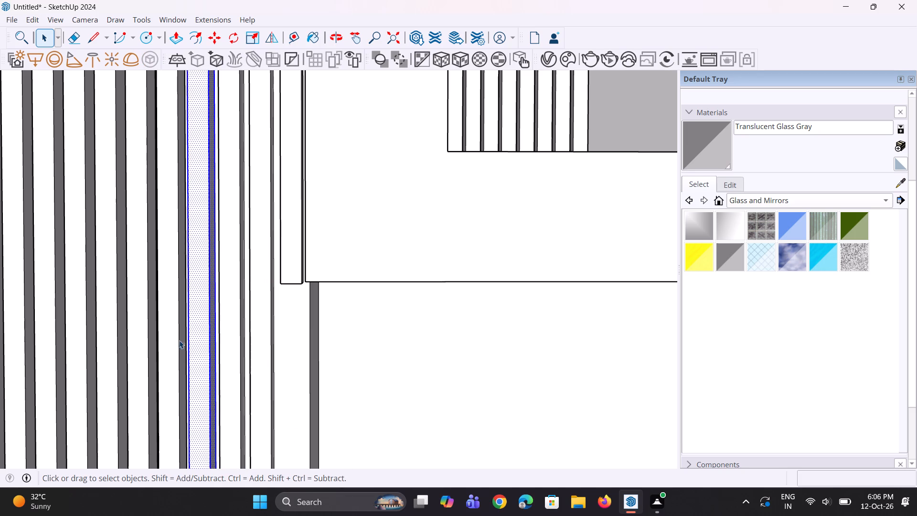
Explode the fourth, fifth and sixth fin groups inward from the shortened outermost fin.
left_click(175, 346)
right_click(174, 346)
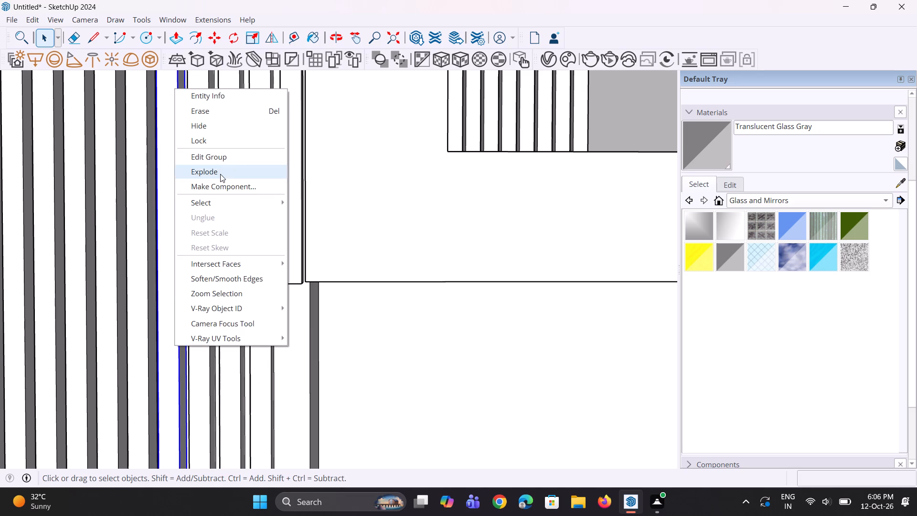
left_click(220, 174)
left_click(132, 338)
right_click(132, 338)
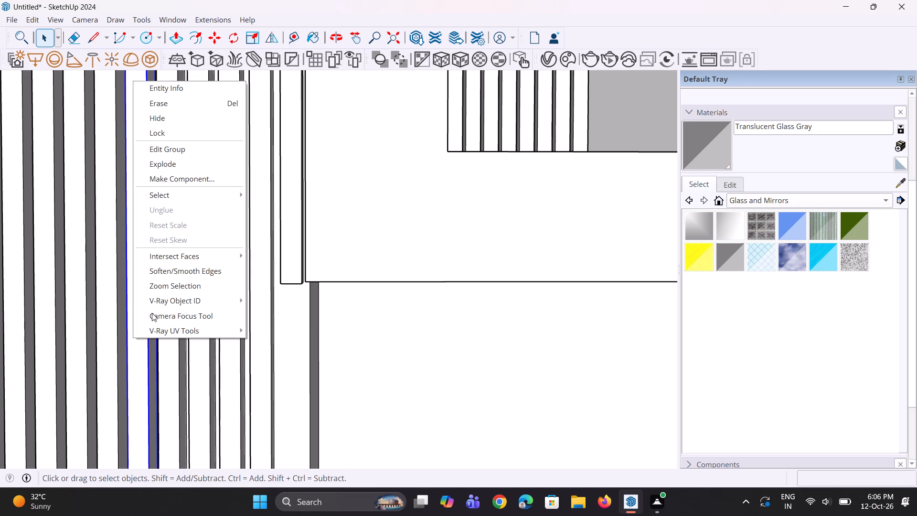
left_click(178, 168)
left_click(117, 356)
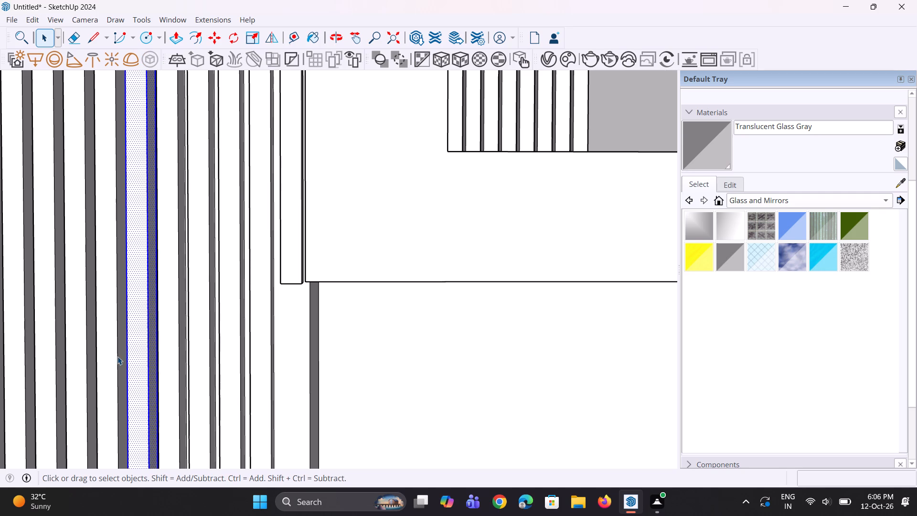
right_click(117, 356)
left_click(151, 184)
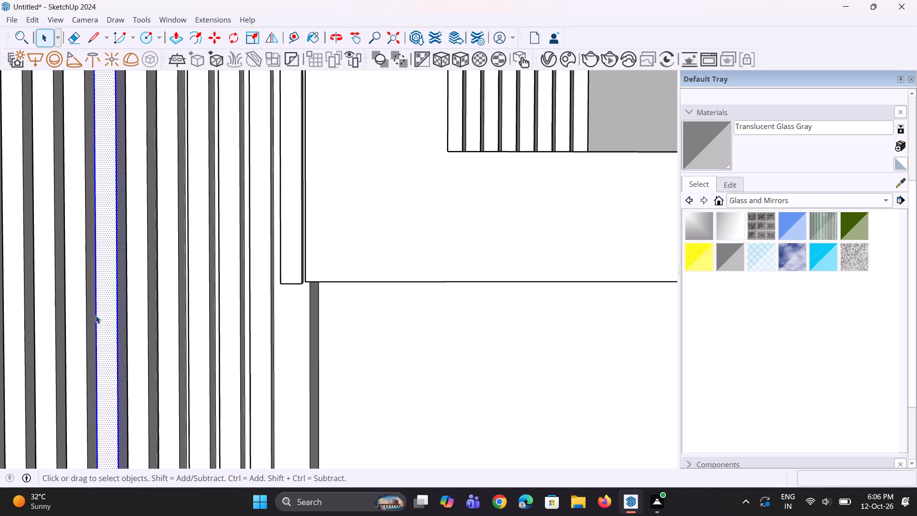
Explode the seventh, eighth and ninth fin groups inward from the shortened outermost fin.
left_click(83, 338)
right_click(83, 338)
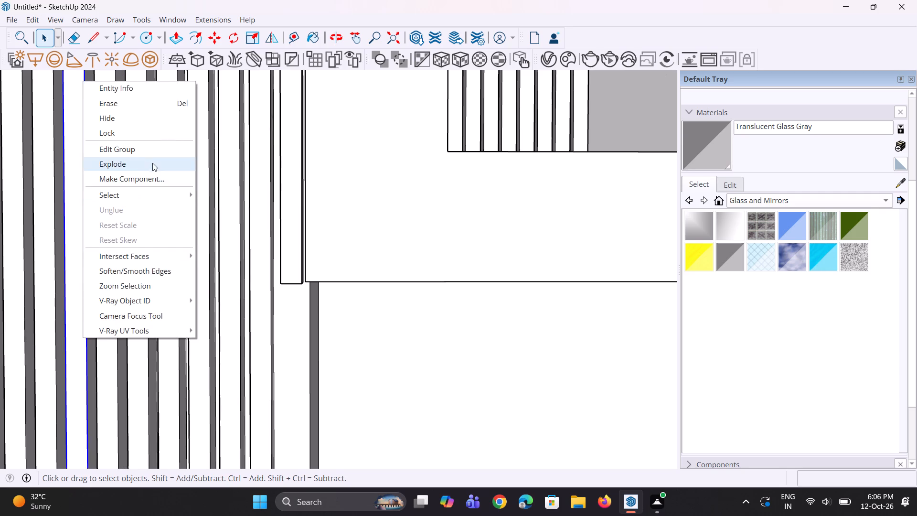
left_click(152, 161)
scroll(166, 369, "down", 5)
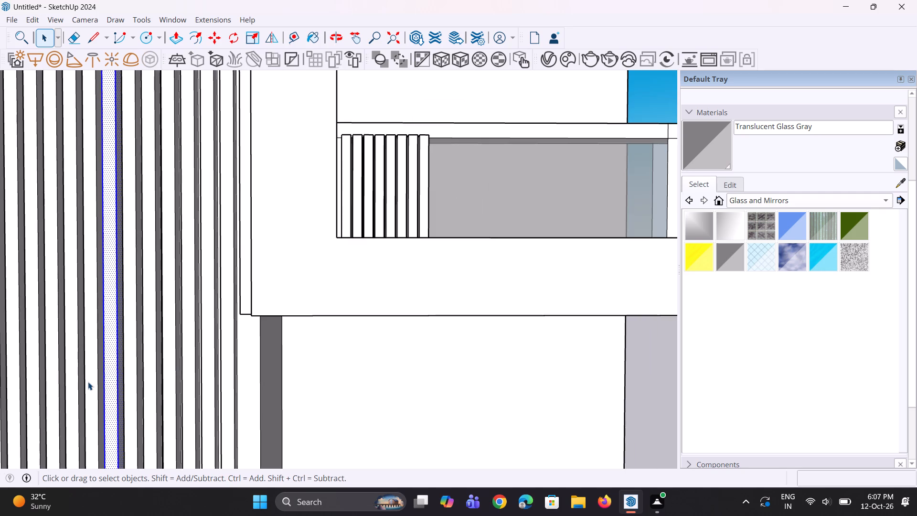
scroll(88, 382, "up", 3)
left_click(89, 379)
right_click(89, 379)
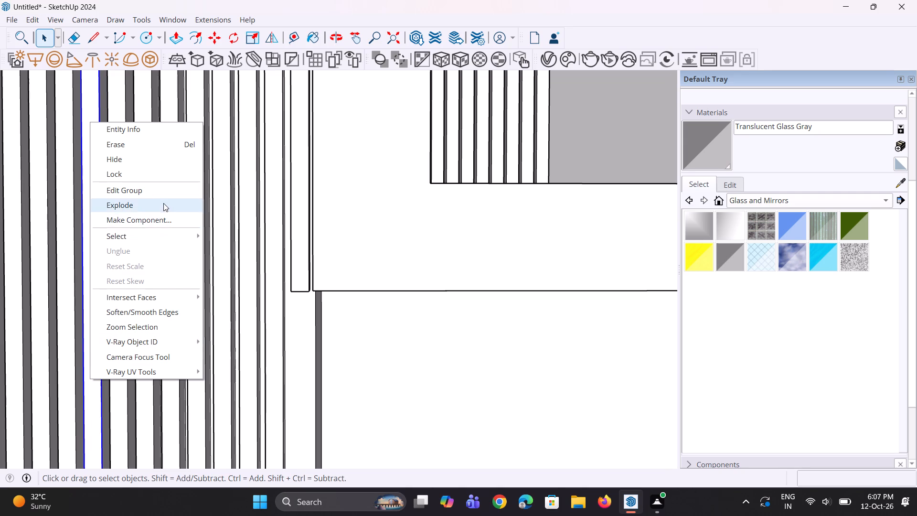
left_click(163, 203)
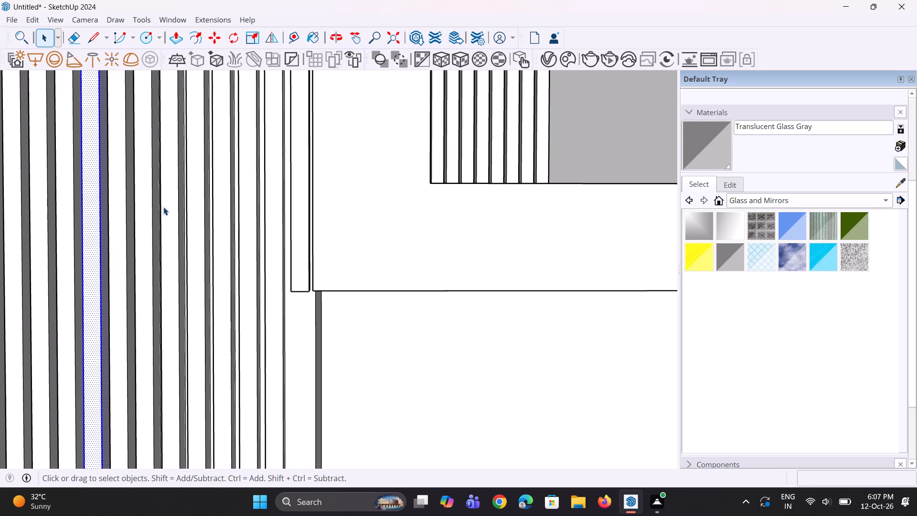
scroll(197, 269, "down", 7)
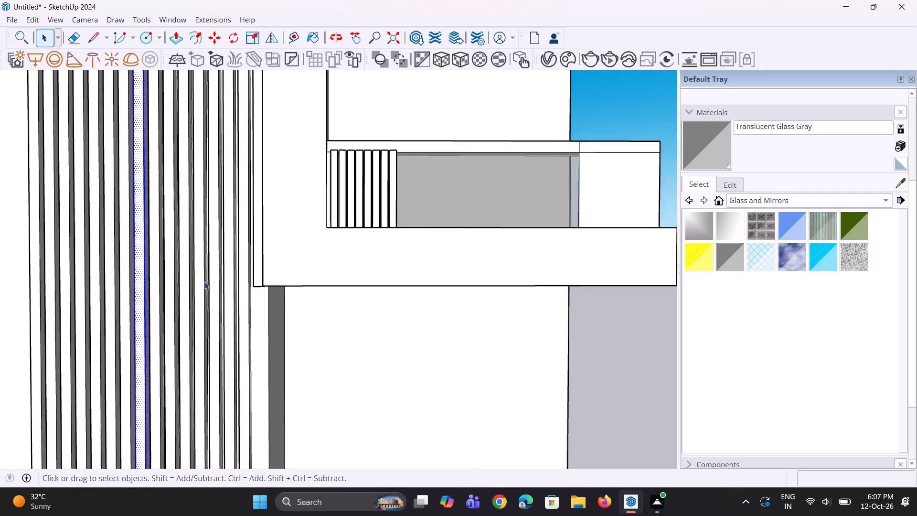
scroll(205, 281, "down", 1)
scroll(106, 387, "up", 7)
left_click(150, 358)
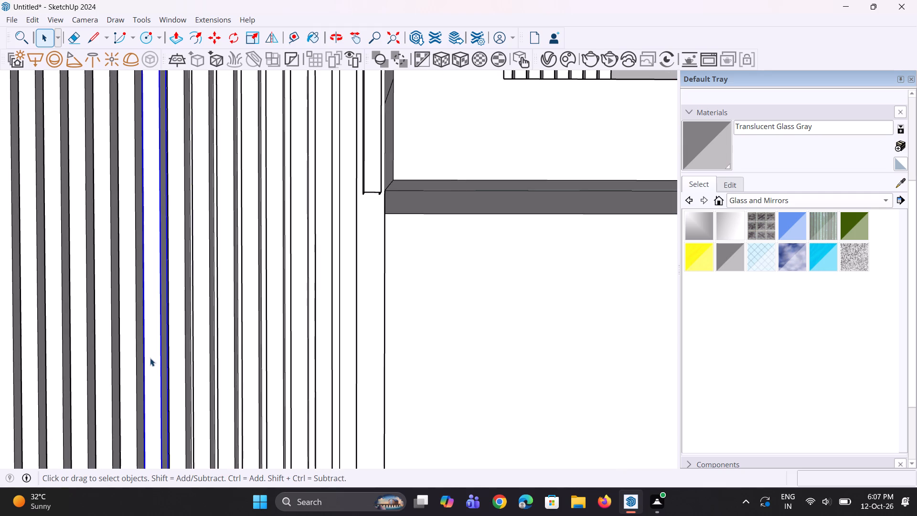
right_click(150, 358)
left_click(190, 182)
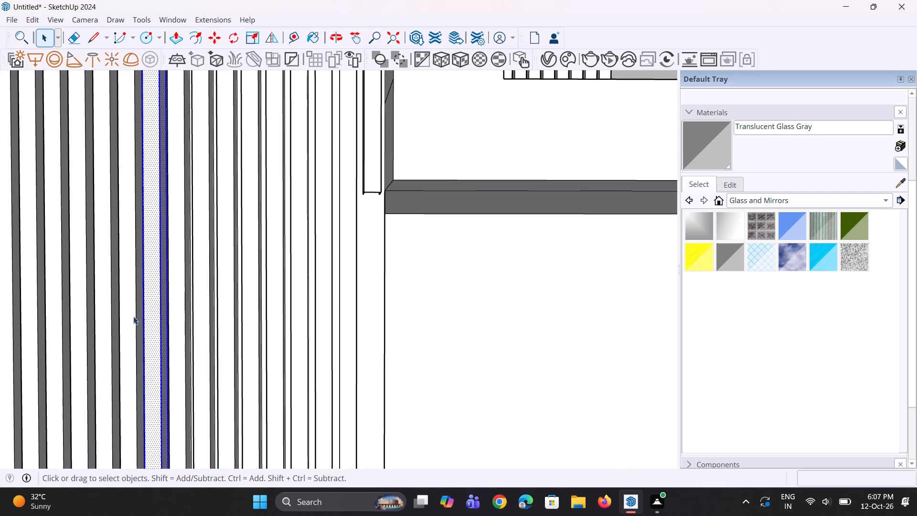
Explode the tenth, eleventh and twelfth fin groups inward from the shortened outermost fin.
left_click(122, 333)
right_click(122, 333)
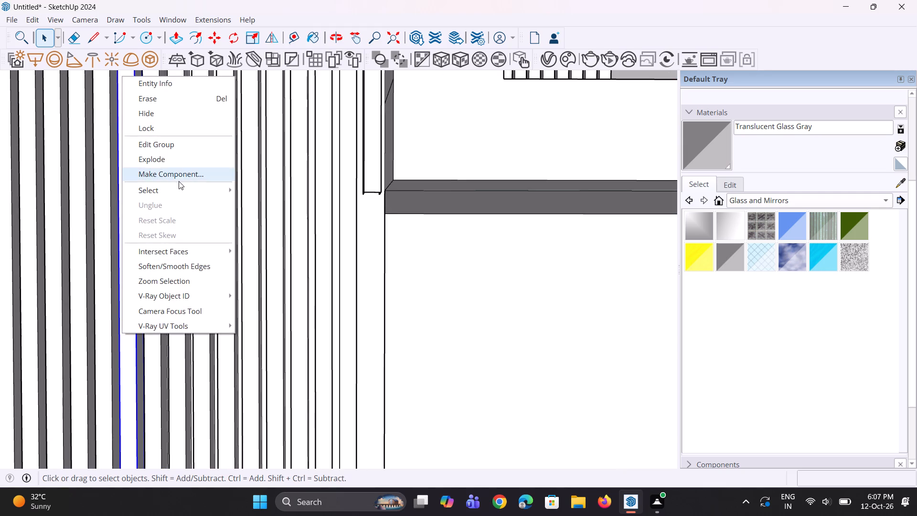
left_click(183, 160)
left_click(105, 281)
right_click(105, 281)
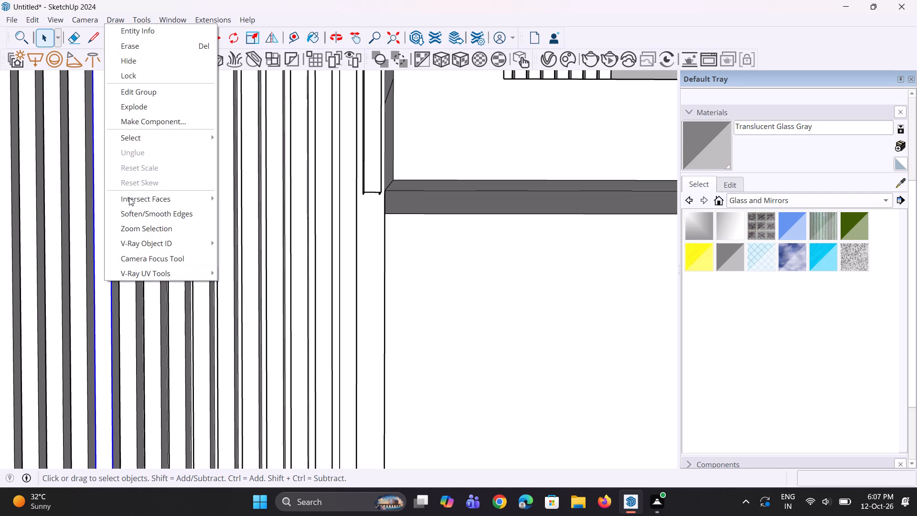
left_click(157, 109)
left_click(86, 283)
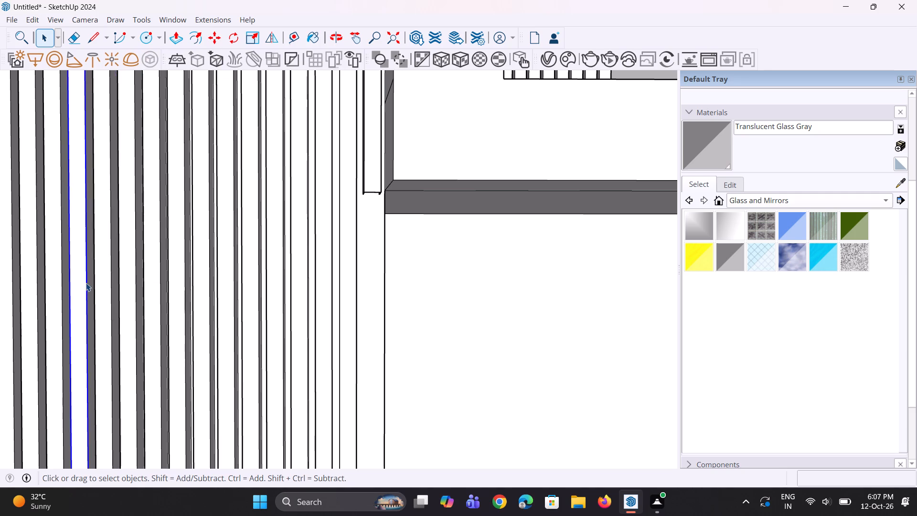
right_click(86, 283)
left_click(126, 106)
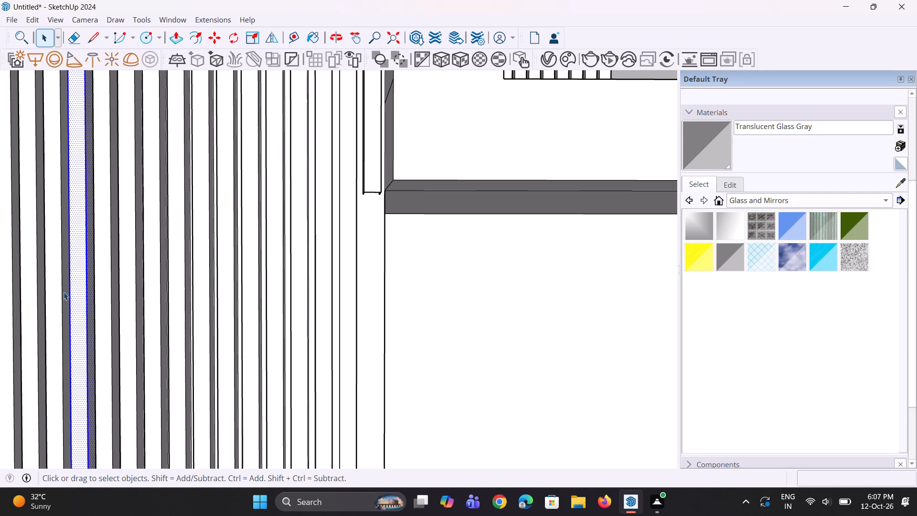
Explode the last three fin groups at the far end of the row from the shortened fin.
left_click(48, 314)
right_click(51, 313)
left_click(101, 141)
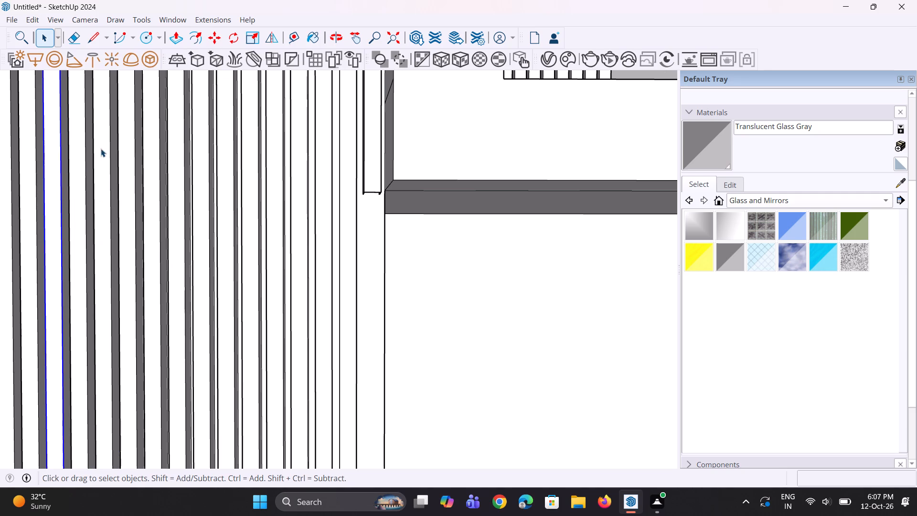
left_click(24, 316)
right_click(24, 316)
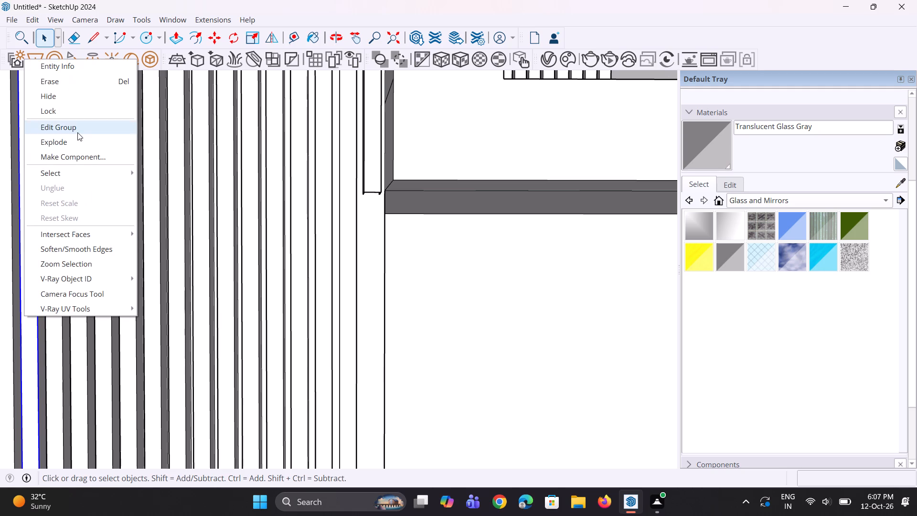
left_click(77, 141)
scroll(189, 339, "down", 2)
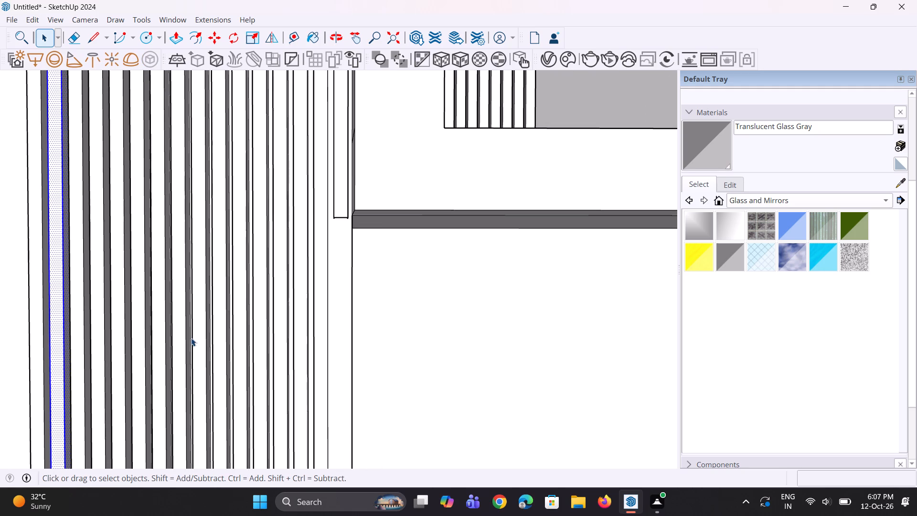
left_click(46, 378)
right_click(46, 379)
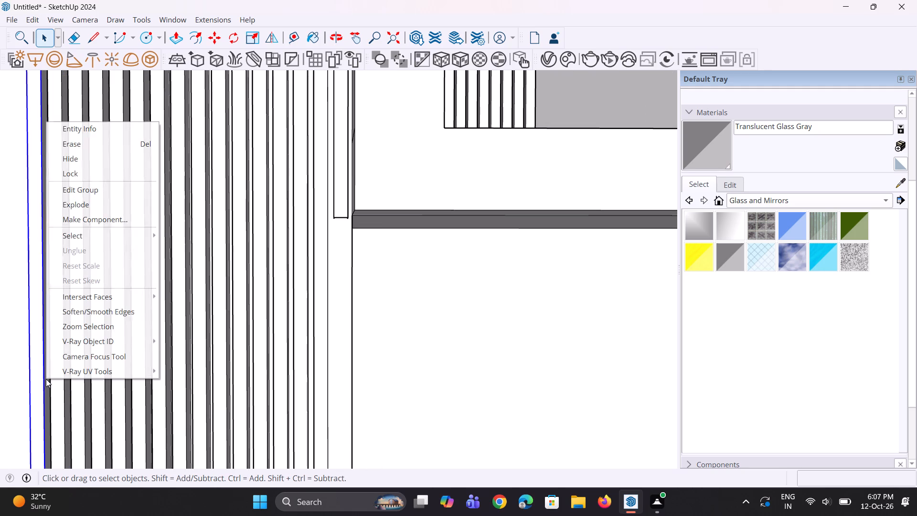
left_click(81, 209)
Draw cut lines across the neighbouring fin's near side (6 3/8") and front face (4 3/8"), level with the shortened fin's bottom.
scroll(425, 295, "up", 2)
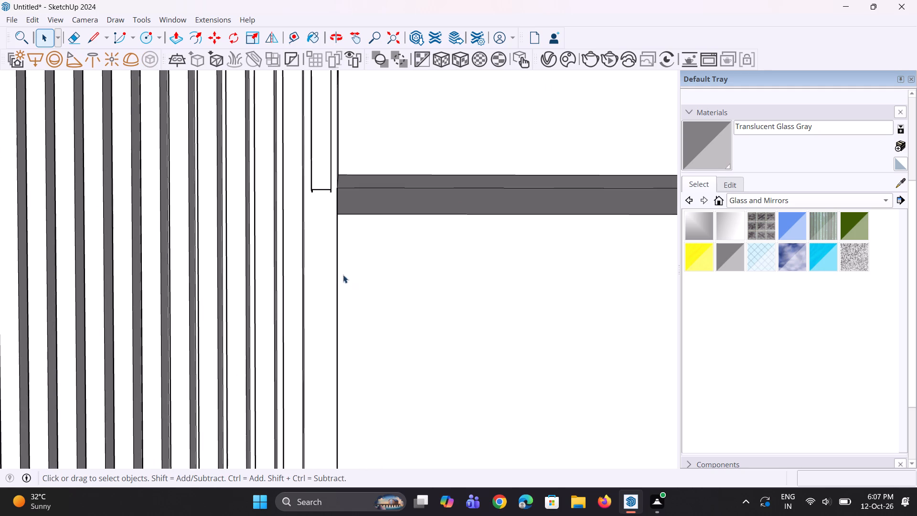
middle_click_drag(319, 263, 268, 300)
scroll(298, 225, "up", 2)
key("l")
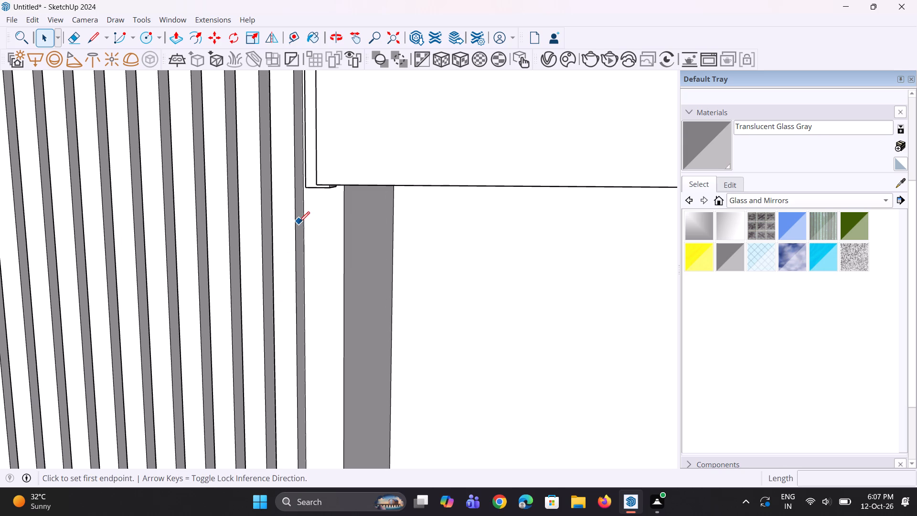
scroll(299, 222, "up", 7)
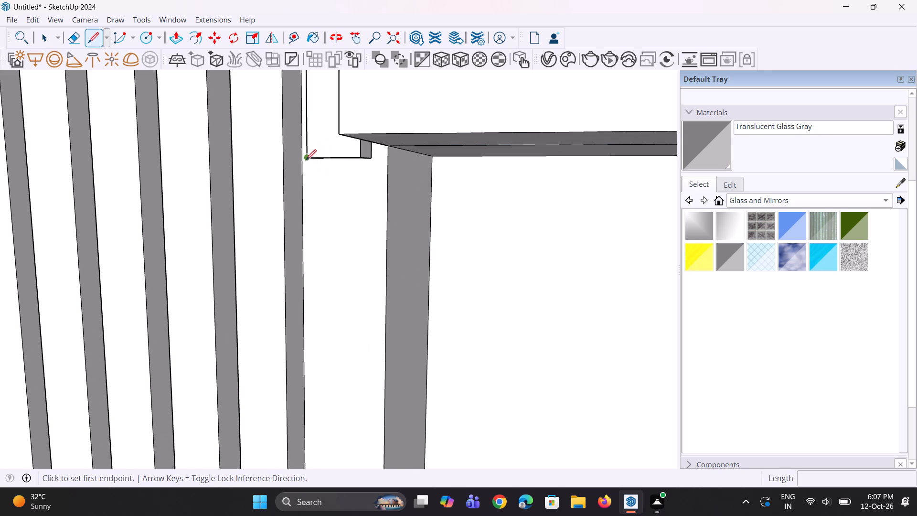
left_click(300, 160)
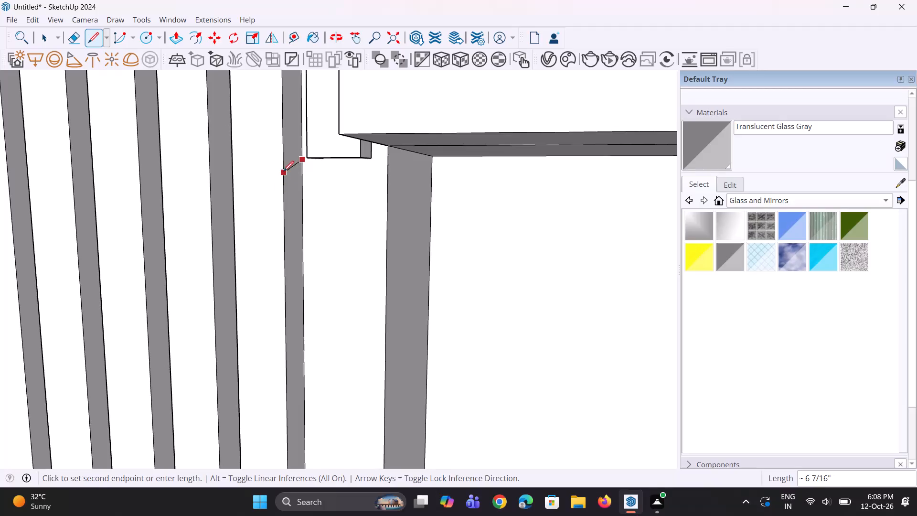
left_click(285, 161)
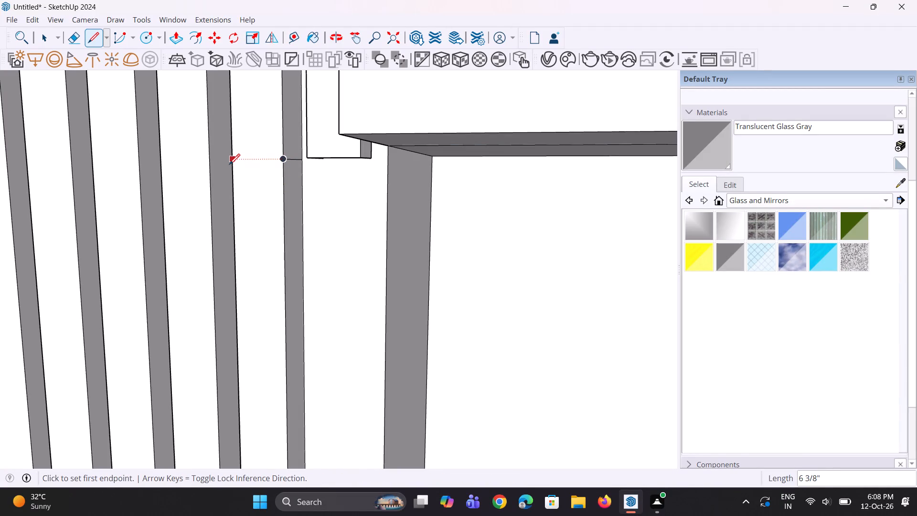
left_click(281, 160)
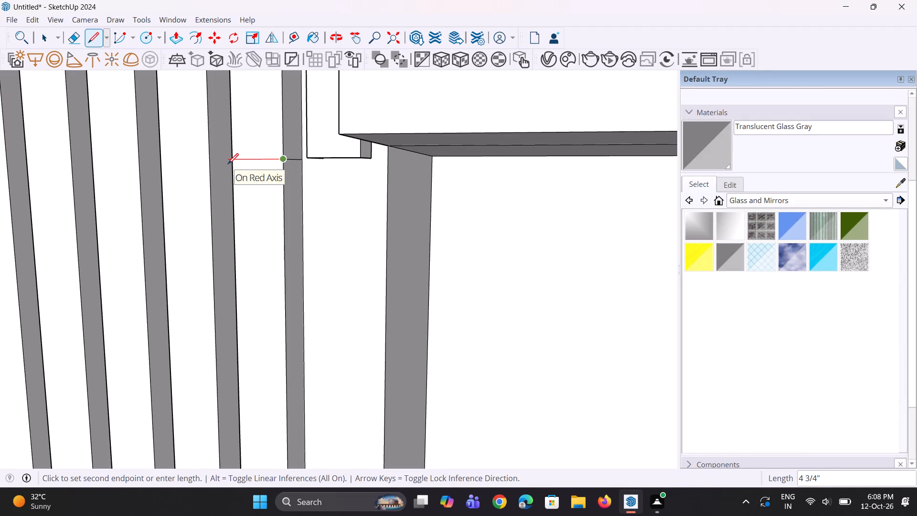
left_click(235, 160)
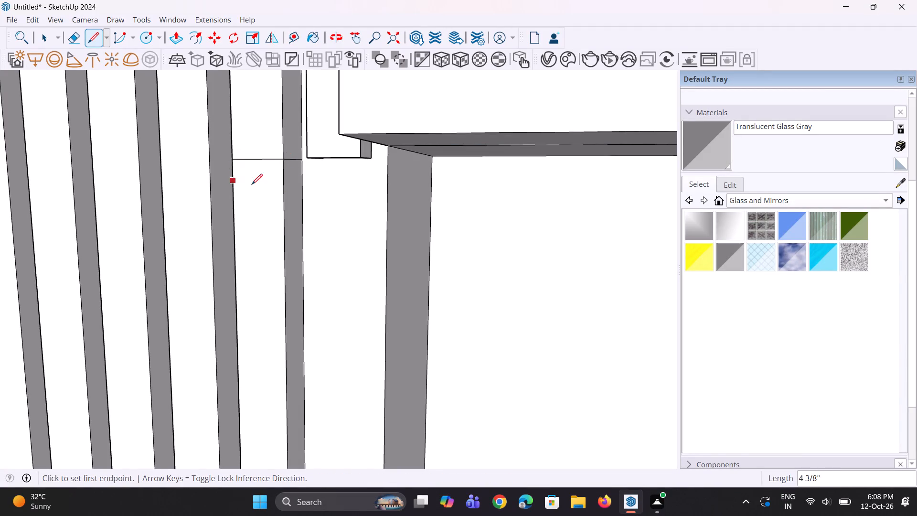
Continue the cut line 6 3/8" along the green axis across the opposite side face of the same fin.
middle_click_drag(252, 184, 388, 186)
middle_click_drag(258, 216, 324, 216)
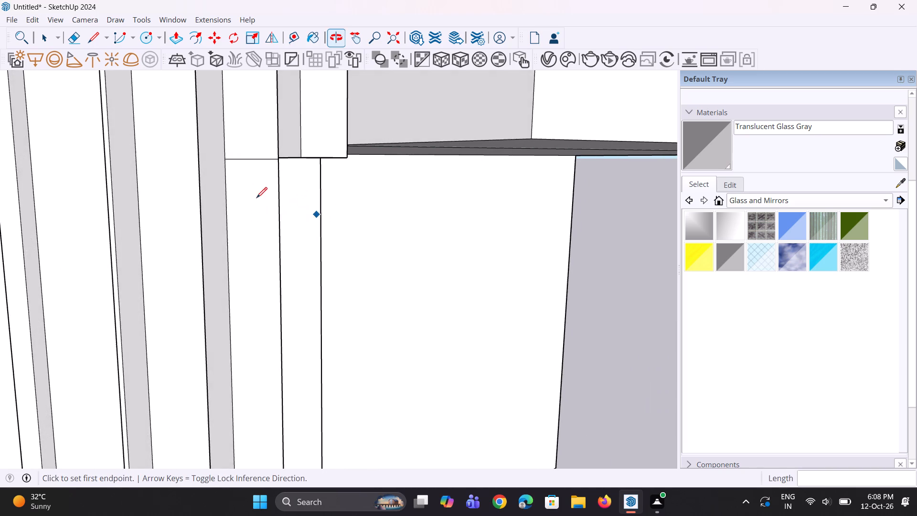
scroll(245, 198, "up", 2)
left_click(221, 148)
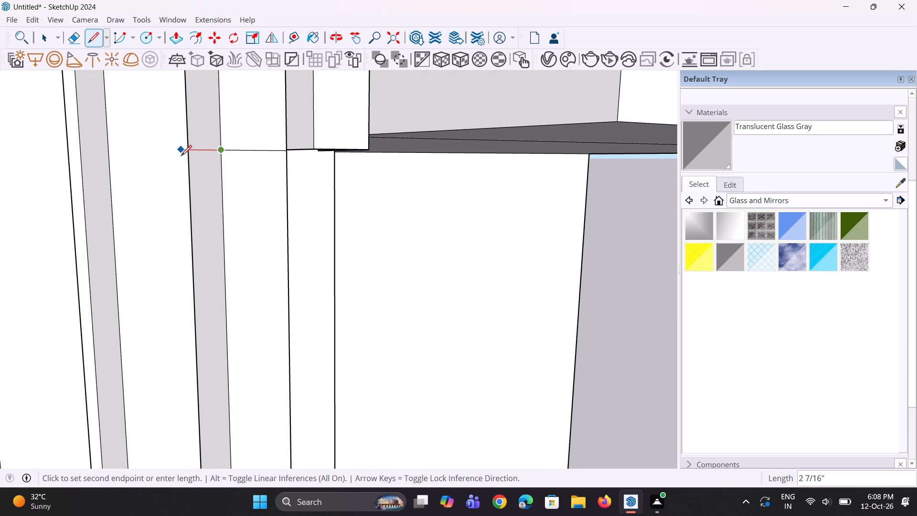
middle_click_drag(194, 174, 178, 198)
scroll(201, 170, "up", 2)
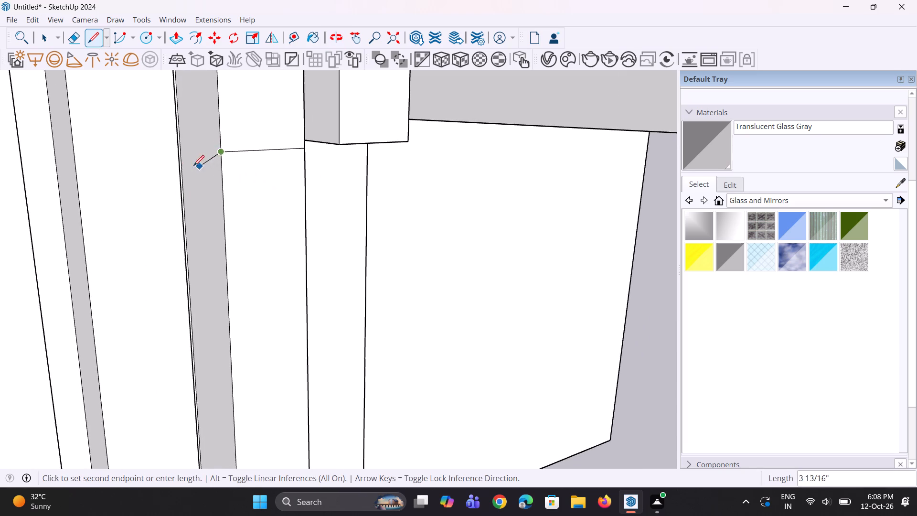
left_click(182, 138)
middle_click_drag(189, 198, 192, 225)
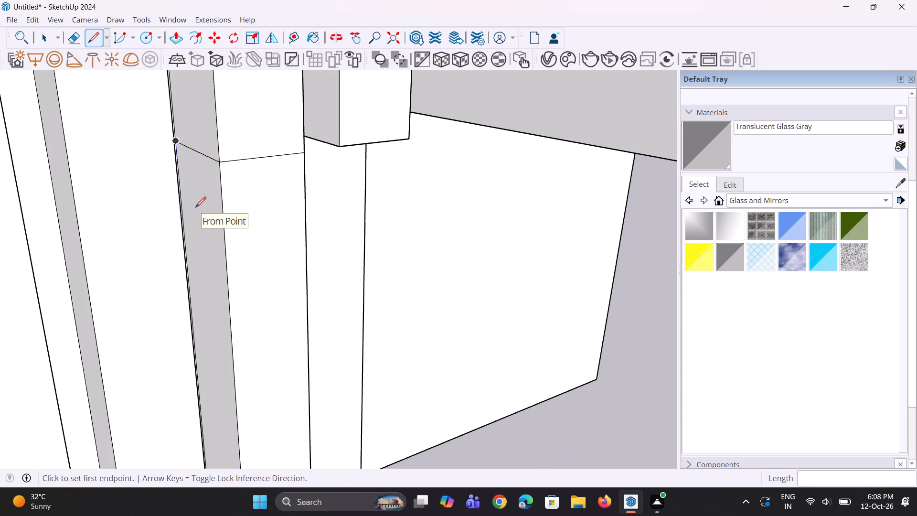
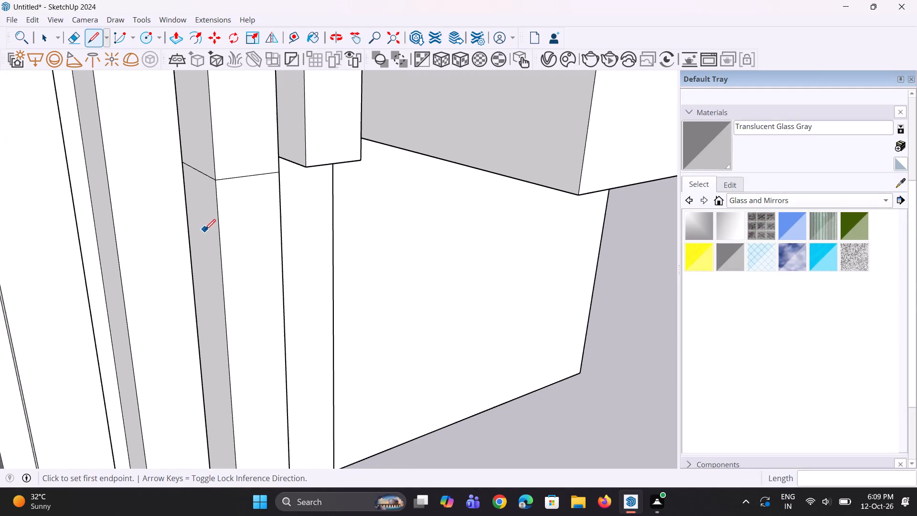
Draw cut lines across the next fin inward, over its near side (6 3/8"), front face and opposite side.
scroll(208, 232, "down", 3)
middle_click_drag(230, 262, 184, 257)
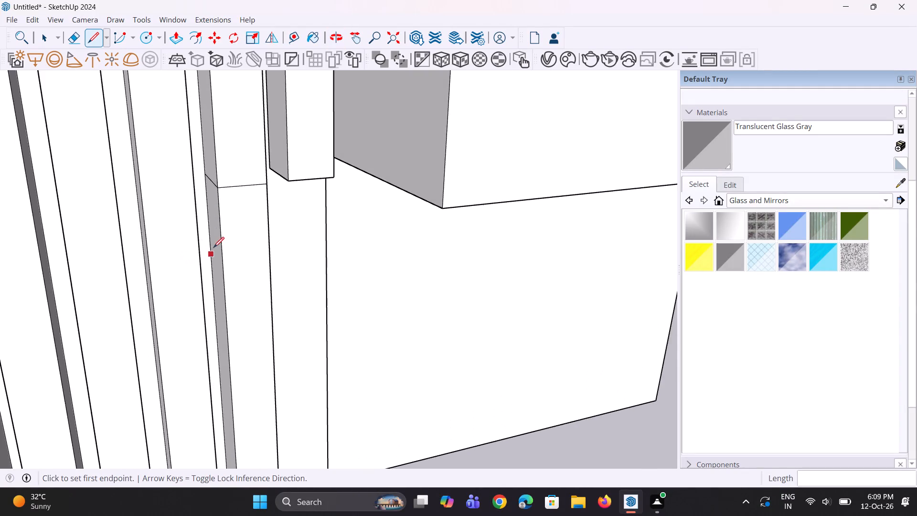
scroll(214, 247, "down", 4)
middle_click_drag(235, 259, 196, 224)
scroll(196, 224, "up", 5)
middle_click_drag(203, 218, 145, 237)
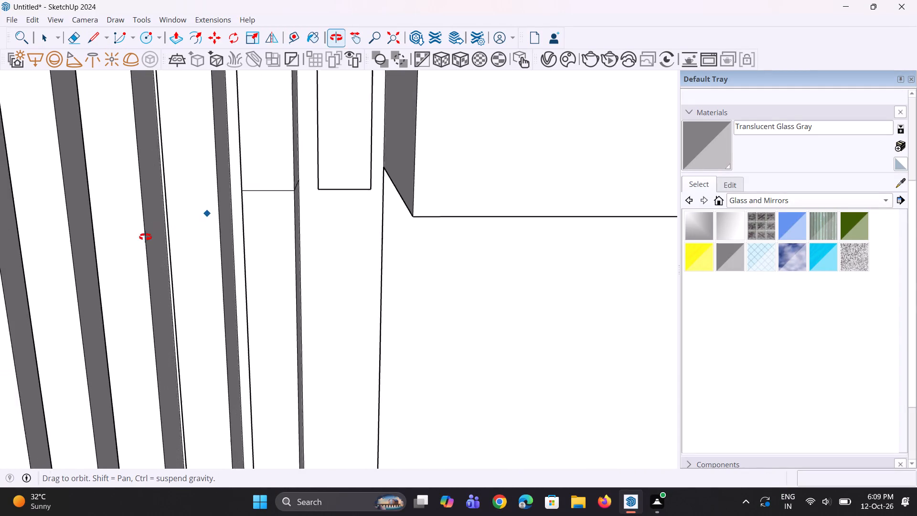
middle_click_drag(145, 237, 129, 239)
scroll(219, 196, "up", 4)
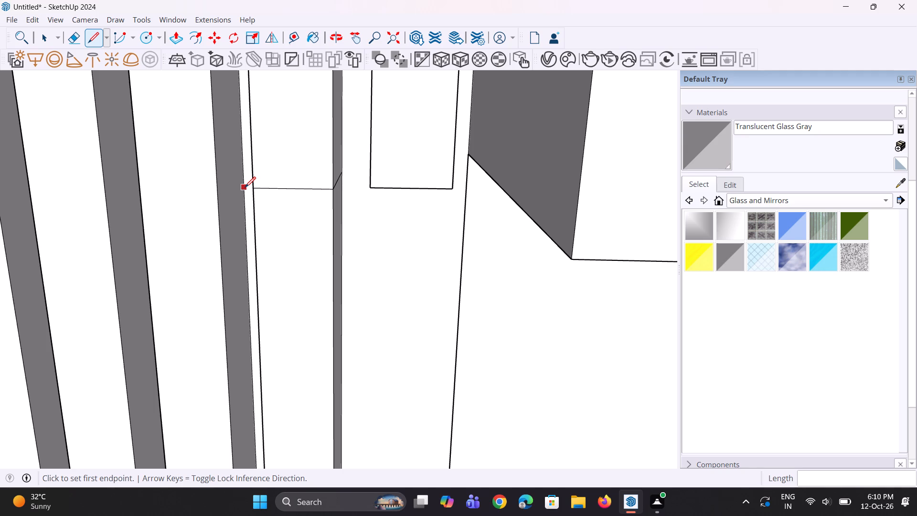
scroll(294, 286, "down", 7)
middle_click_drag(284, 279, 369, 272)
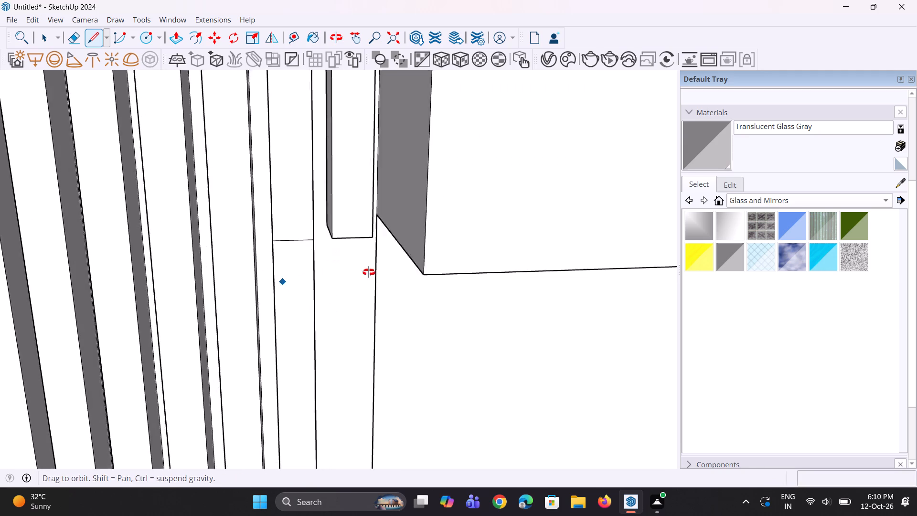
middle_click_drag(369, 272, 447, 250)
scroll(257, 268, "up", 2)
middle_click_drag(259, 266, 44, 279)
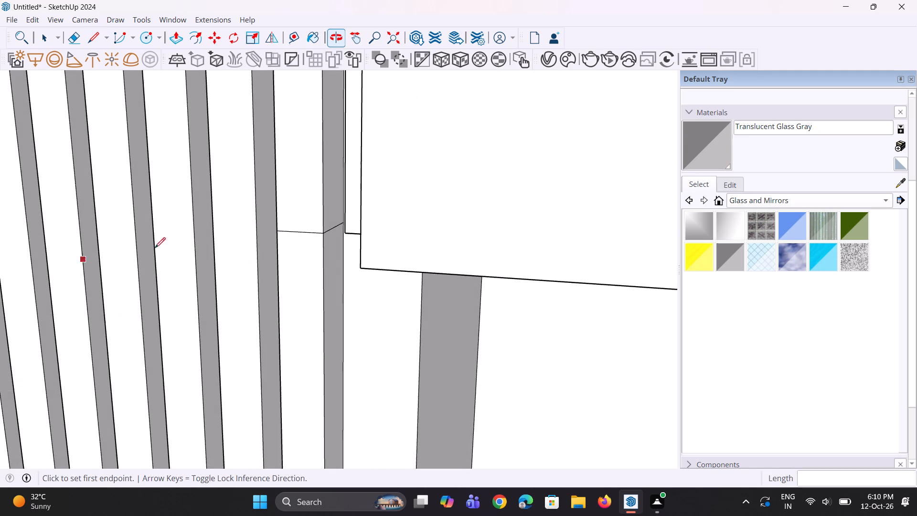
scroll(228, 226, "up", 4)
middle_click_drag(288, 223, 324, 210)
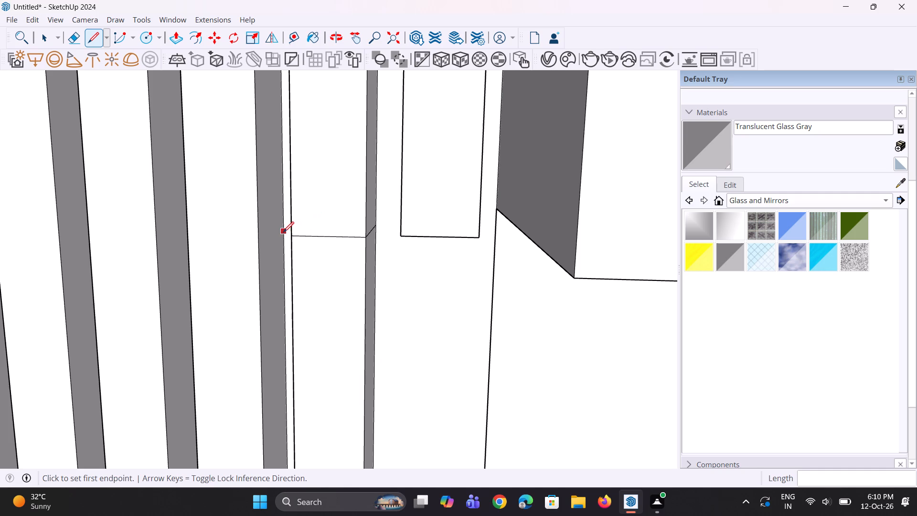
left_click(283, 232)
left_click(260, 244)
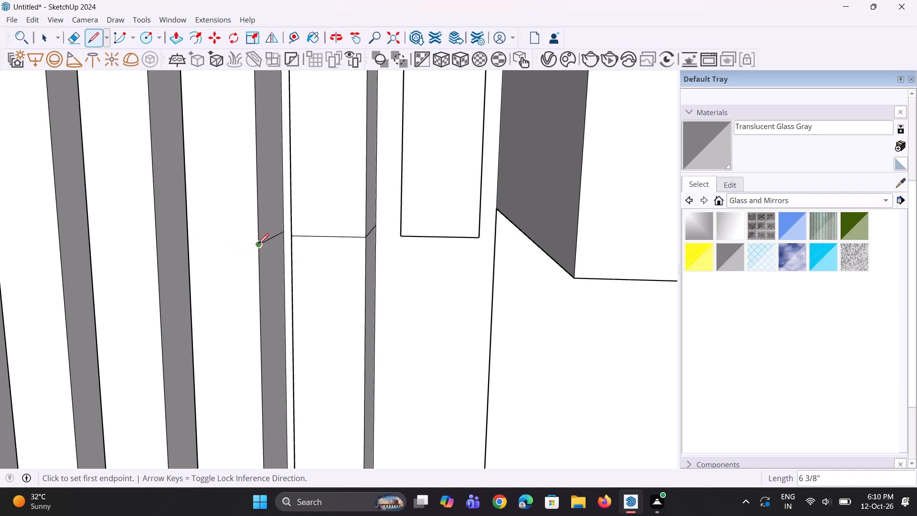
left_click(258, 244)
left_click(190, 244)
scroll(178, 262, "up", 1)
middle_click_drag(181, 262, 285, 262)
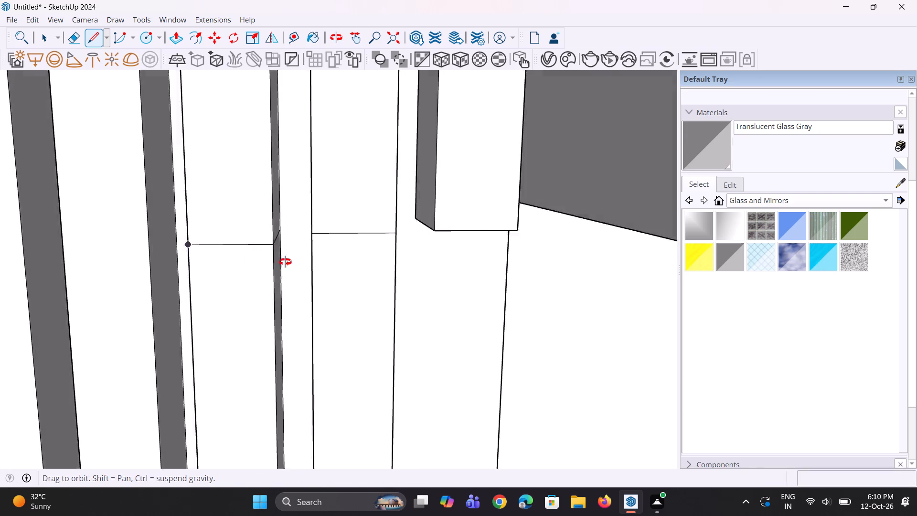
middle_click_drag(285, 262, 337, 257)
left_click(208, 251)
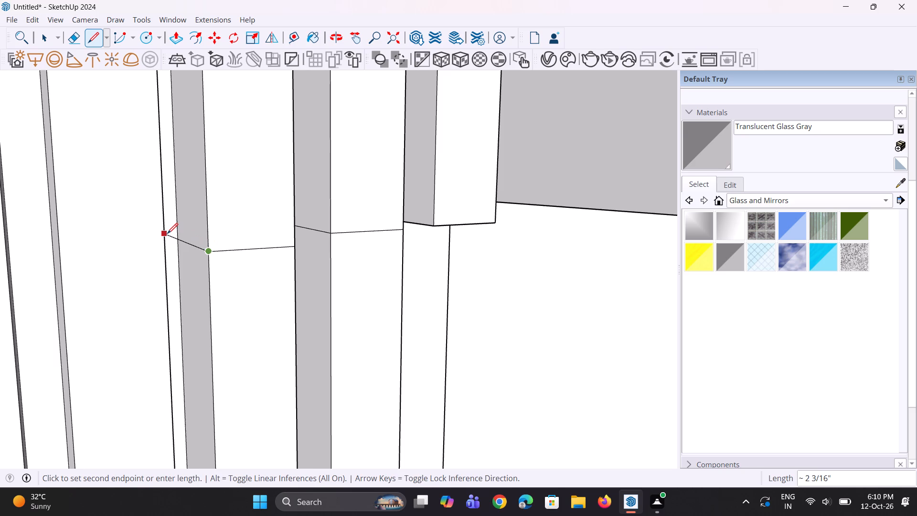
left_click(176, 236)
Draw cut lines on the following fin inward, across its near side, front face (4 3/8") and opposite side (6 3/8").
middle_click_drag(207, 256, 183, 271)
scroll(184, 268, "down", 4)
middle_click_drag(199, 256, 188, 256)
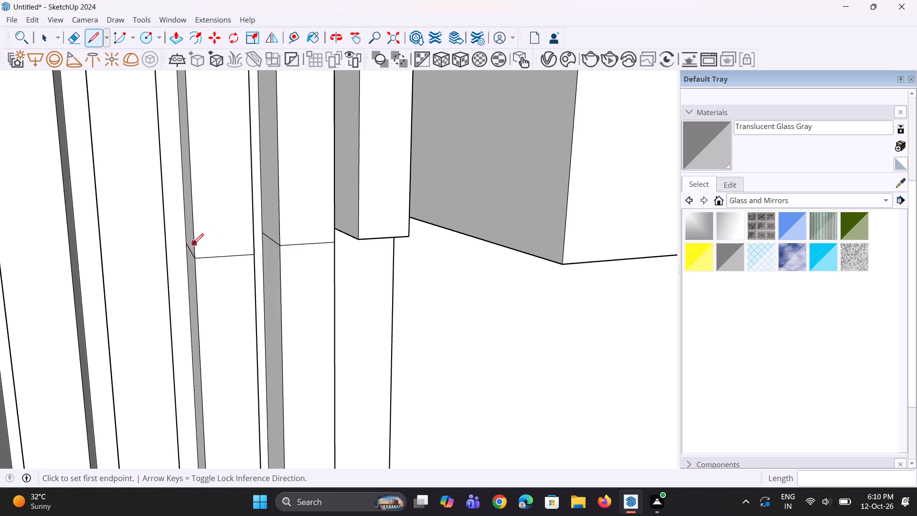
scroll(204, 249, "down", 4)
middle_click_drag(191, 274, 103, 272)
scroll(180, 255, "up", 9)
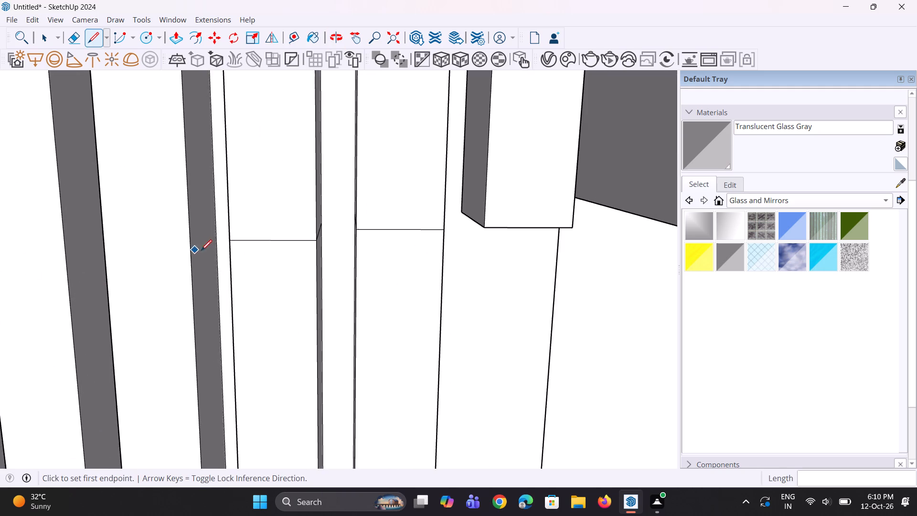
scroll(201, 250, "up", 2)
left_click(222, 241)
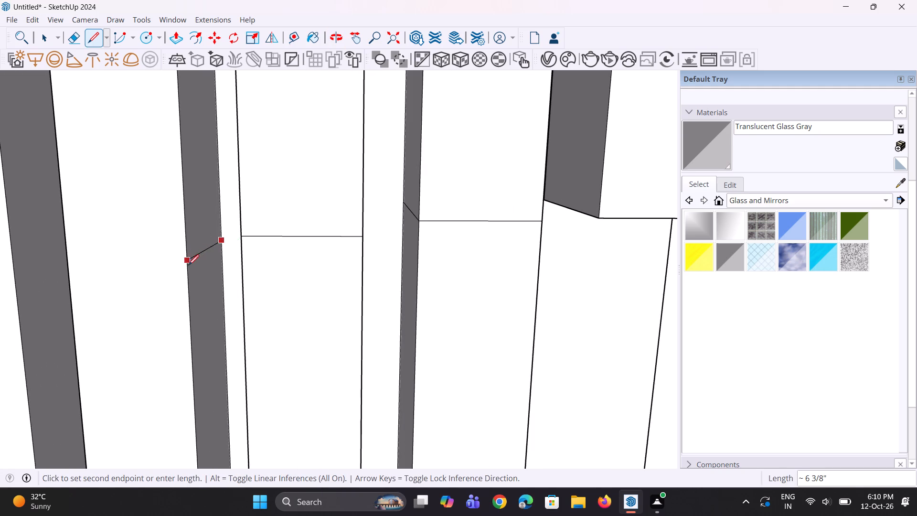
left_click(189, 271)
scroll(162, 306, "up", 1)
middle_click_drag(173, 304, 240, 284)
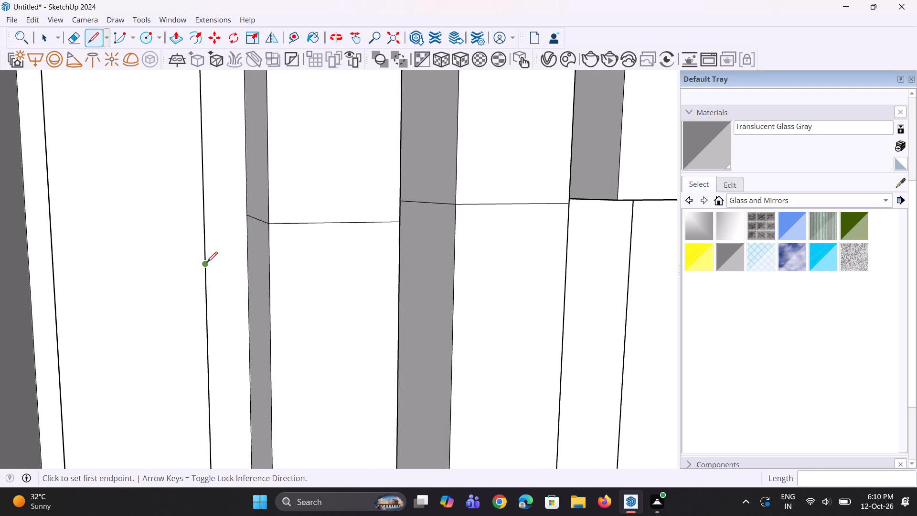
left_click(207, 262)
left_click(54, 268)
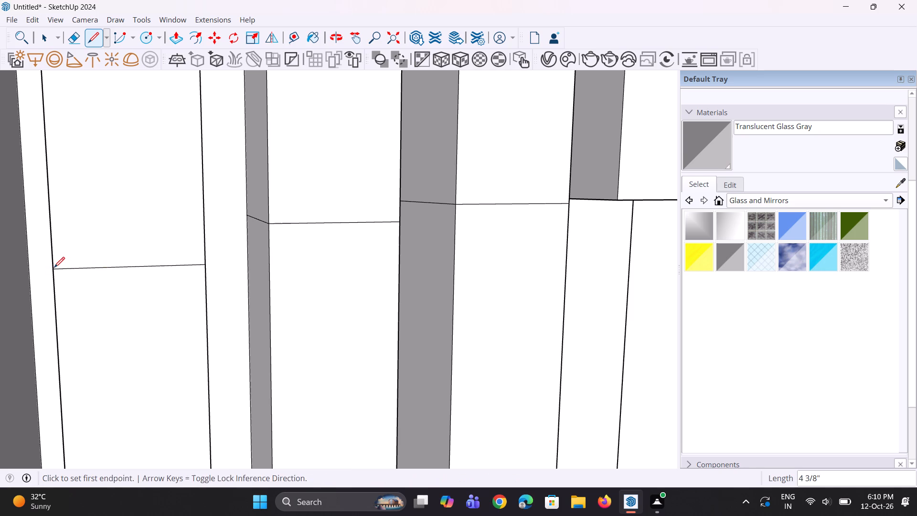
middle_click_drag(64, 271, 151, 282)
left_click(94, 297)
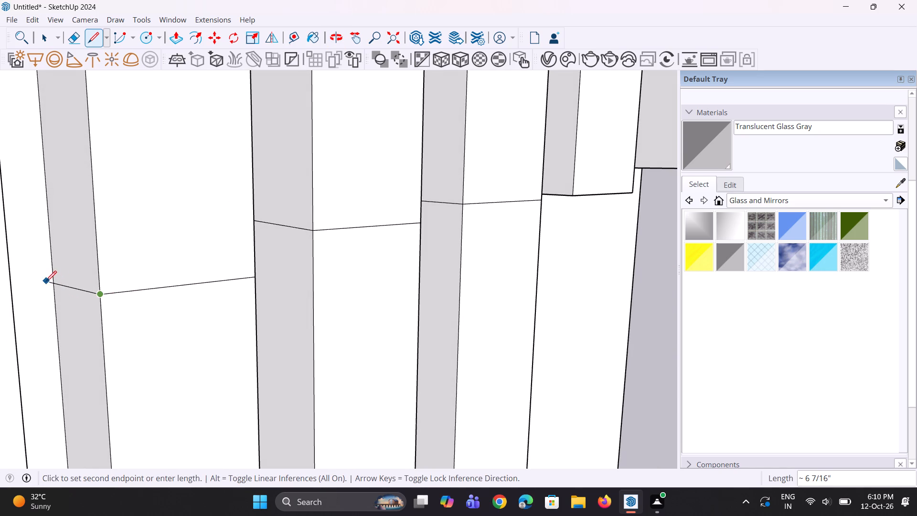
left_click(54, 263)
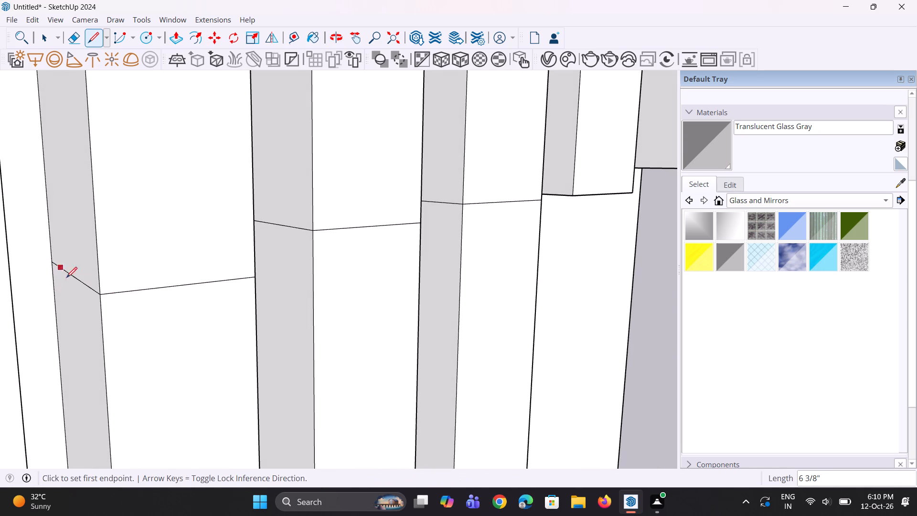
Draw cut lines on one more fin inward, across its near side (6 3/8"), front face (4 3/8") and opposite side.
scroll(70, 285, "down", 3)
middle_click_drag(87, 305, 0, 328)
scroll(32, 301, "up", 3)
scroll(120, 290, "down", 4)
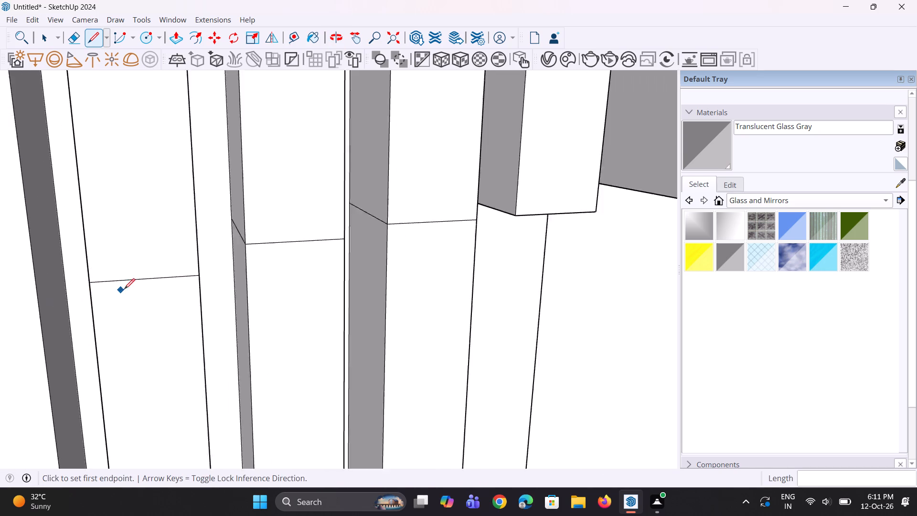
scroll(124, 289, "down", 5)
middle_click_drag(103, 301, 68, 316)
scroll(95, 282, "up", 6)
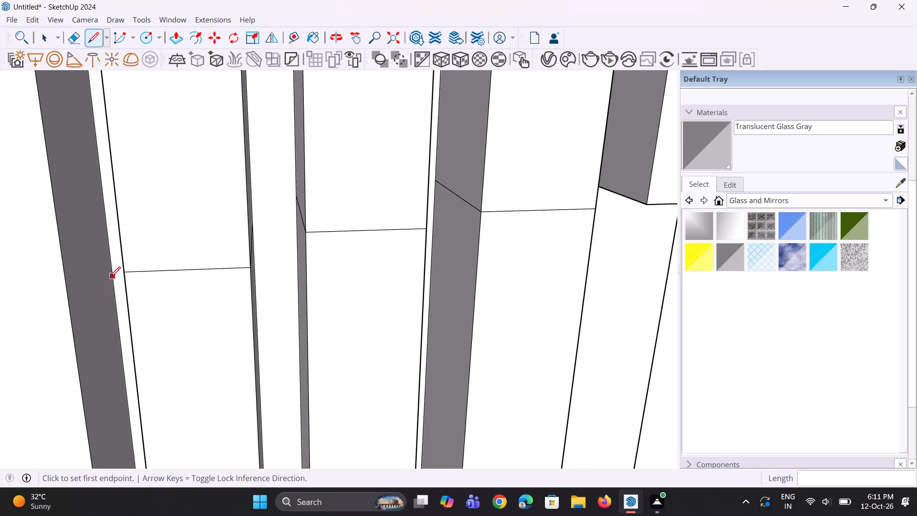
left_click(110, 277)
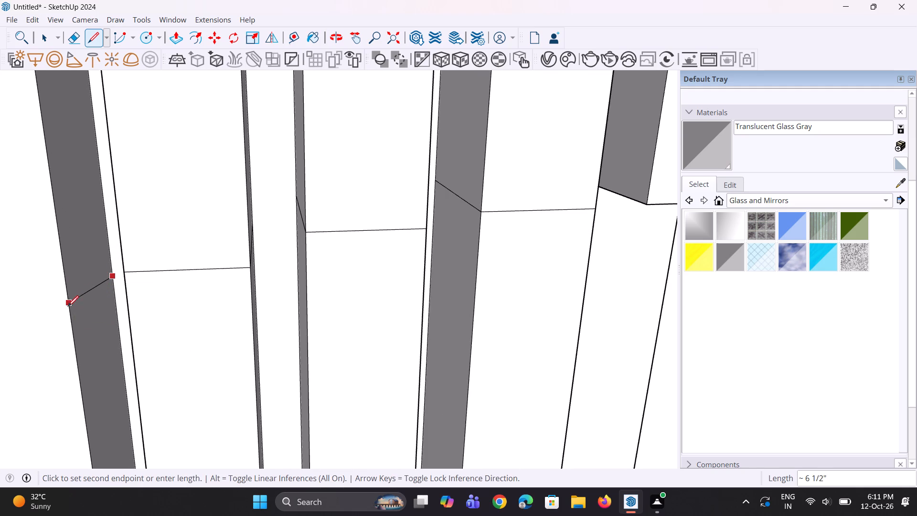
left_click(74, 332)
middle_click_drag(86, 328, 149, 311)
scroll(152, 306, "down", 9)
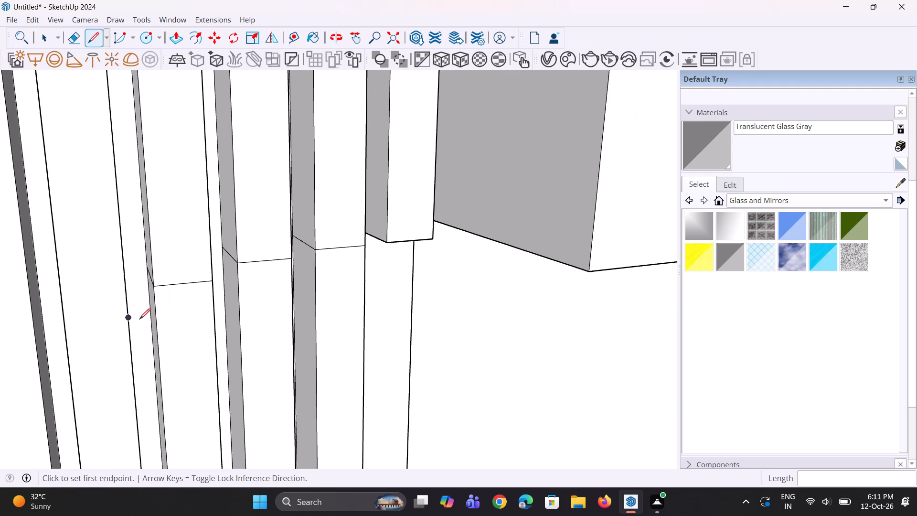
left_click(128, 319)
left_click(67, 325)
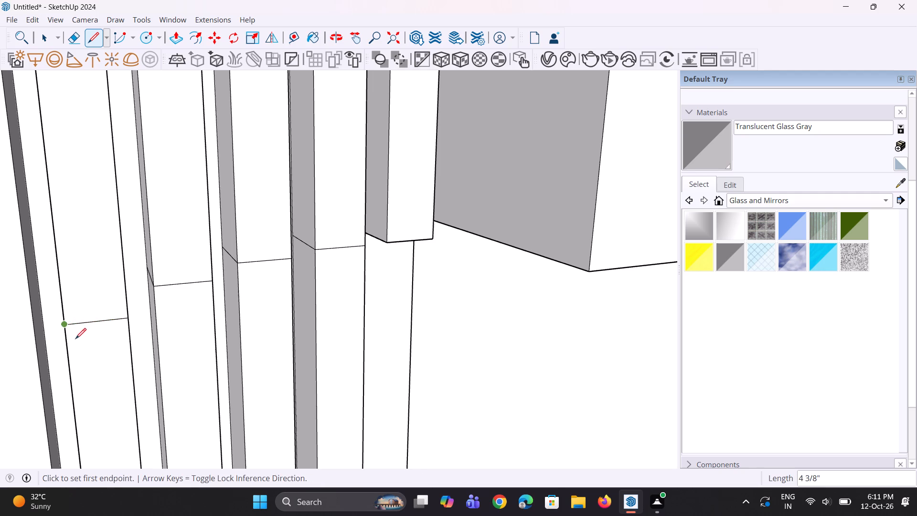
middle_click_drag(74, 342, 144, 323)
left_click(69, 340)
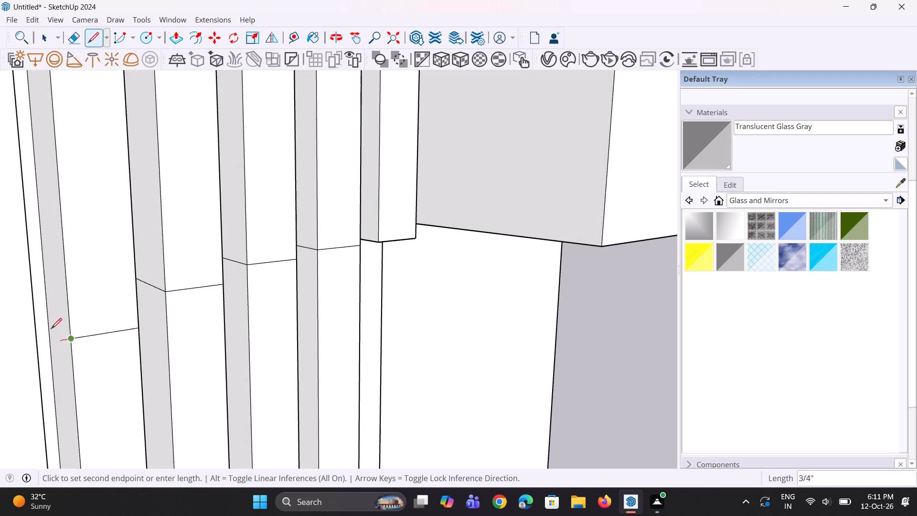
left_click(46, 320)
Examine the cut lines along the fin row for level with the shortened fin's bottom and the balcony underside.
scroll(53, 319, "down", 11)
middle_click_drag(86, 347, 57, 353)
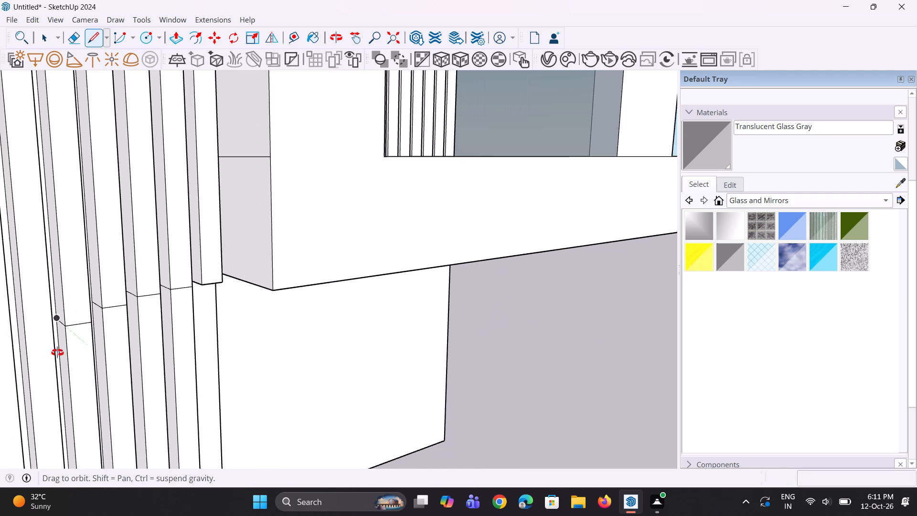
middle_click_drag(57, 353, 0, 360)
scroll(109, 322, "up", 4)
scroll(55, 312, "up", 4)
scroll(32, 310, "down", 3)
middle_click_drag(31, 310, 21, 326)
scroll(28, 307, "up", 4)
scroll(50, 308, "down", 10)
middle_click_drag(184, 300, 219, 202)
scroll(180, 267, "up", 3)
scroll(176, 298, "down", 9)
middle_click_drag(197, 310, 196, 331)
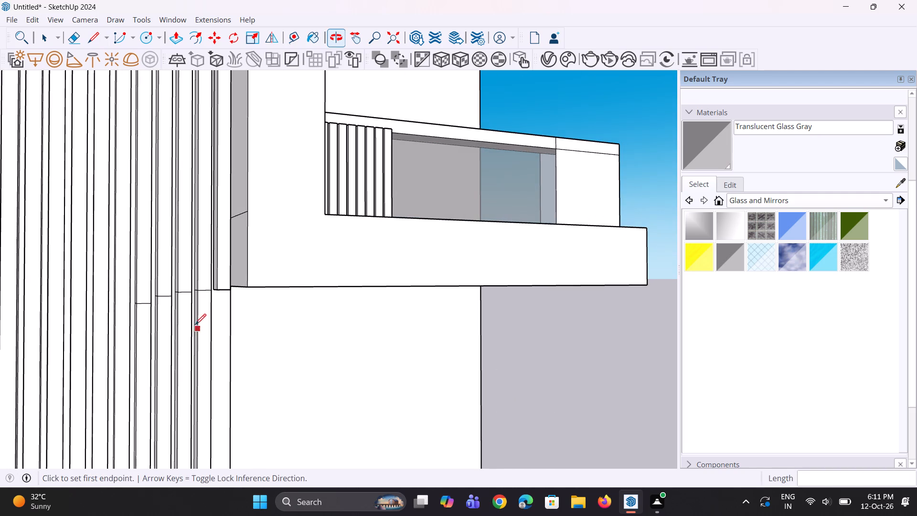
scroll(195, 312, "up", 2)
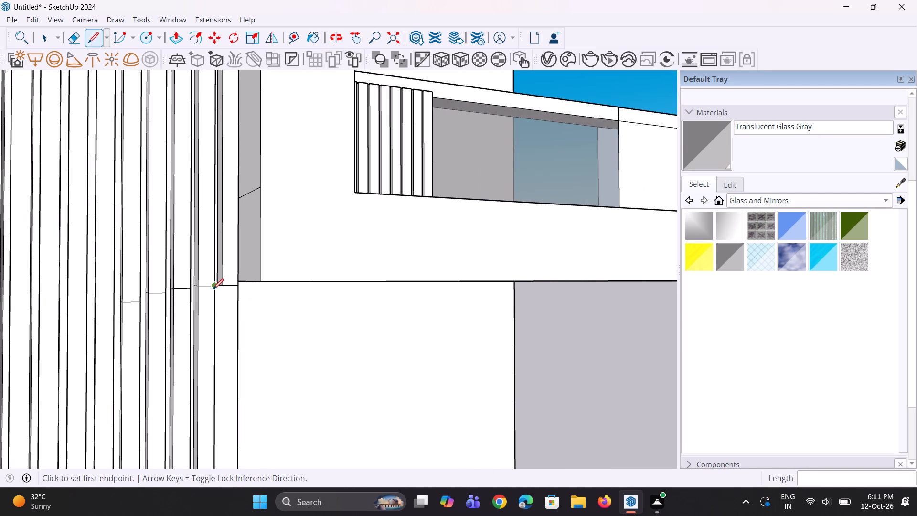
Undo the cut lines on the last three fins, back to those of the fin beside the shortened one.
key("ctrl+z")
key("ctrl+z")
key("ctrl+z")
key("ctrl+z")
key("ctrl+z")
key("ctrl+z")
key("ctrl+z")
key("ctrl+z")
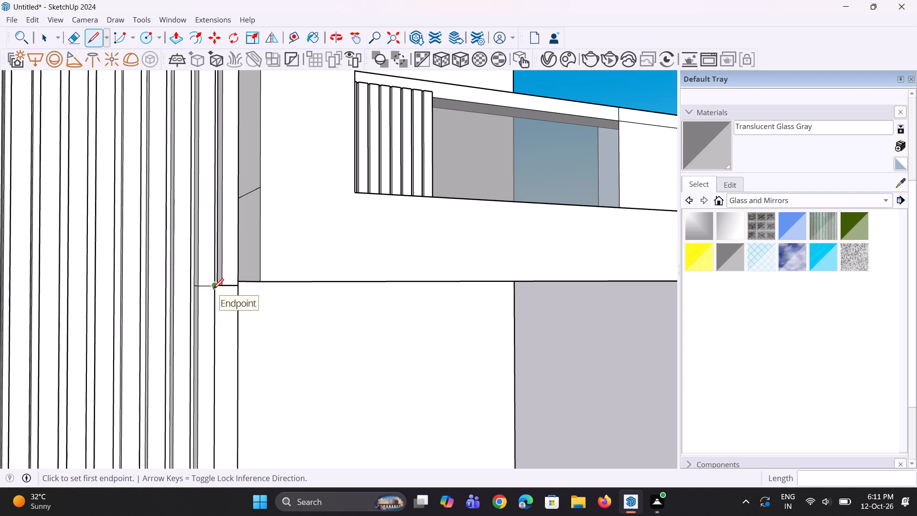
Draw one 7' 3 1/4" line along the red axis from the neighbouring fin's cut line to the row's far edge, and clear the selection.
scroll(200, 290, "up", 1)
scroll(188, 304, "down", 9)
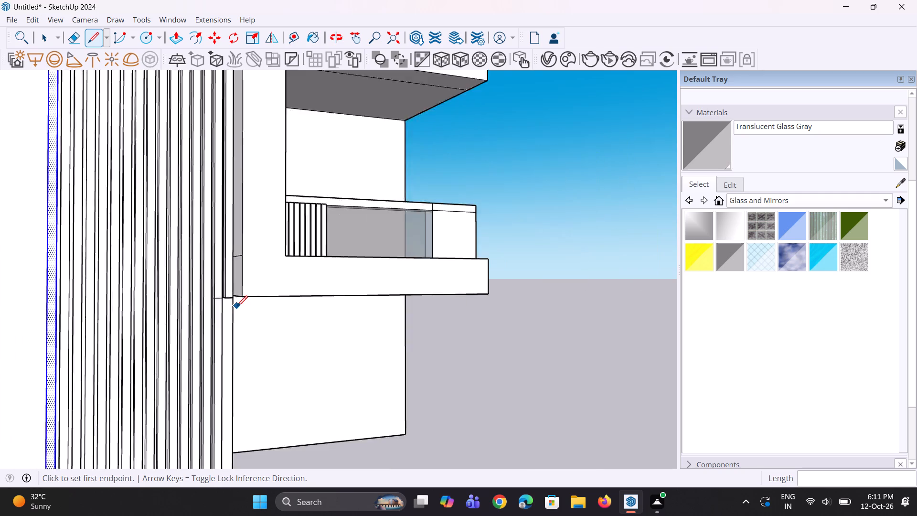
scroll(207, 297, "up", 6)
left_click_drag(223, 304, 218, 305)
scroll(99, 311, "down", 9)
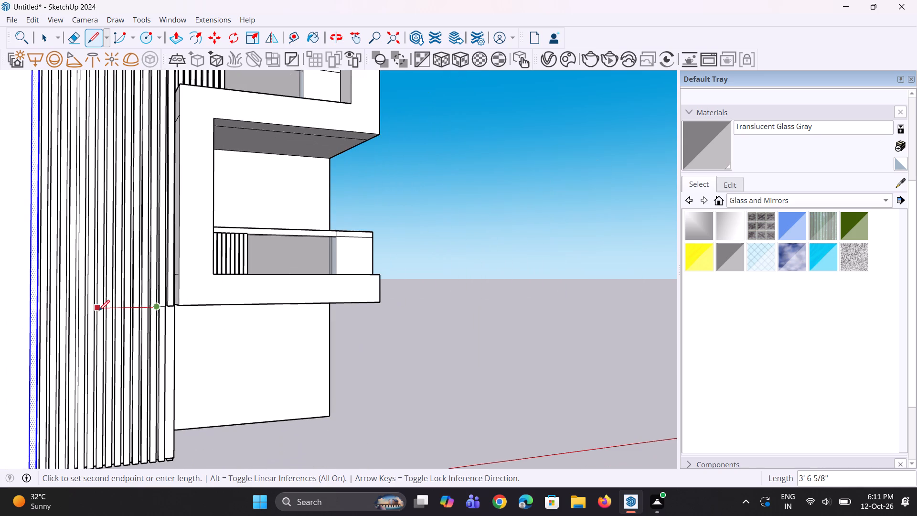
left_click(29, 308)
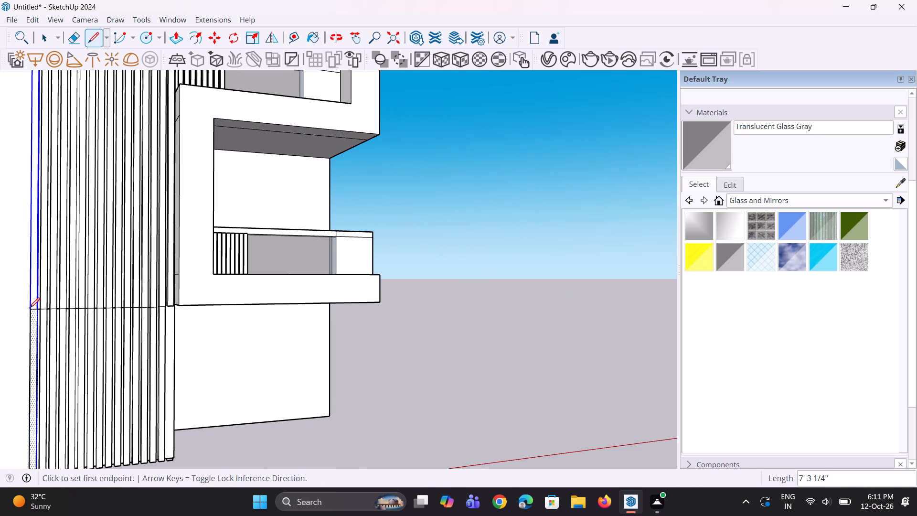
middle_click_drag(39, 312, 33, 324)
key("space")
key("space")
left_click(361, 335)
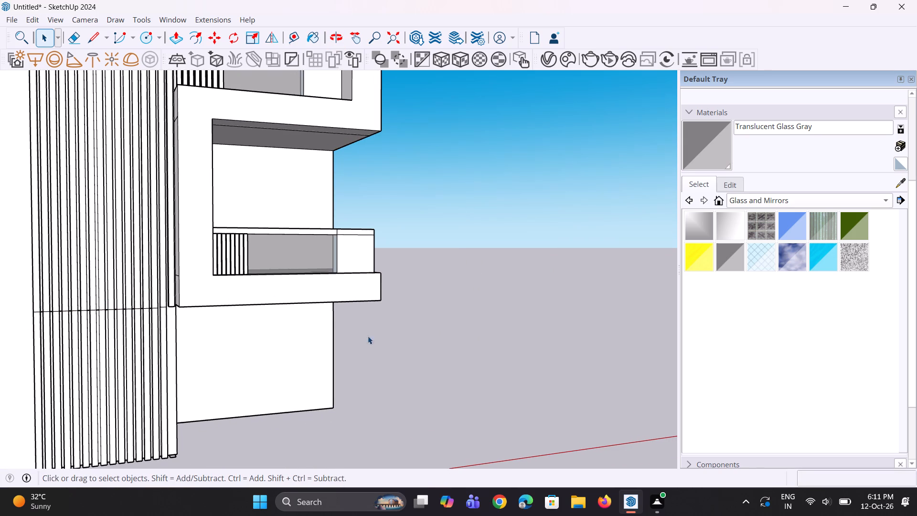
left_click(321, 367)
left_click(359, 361)
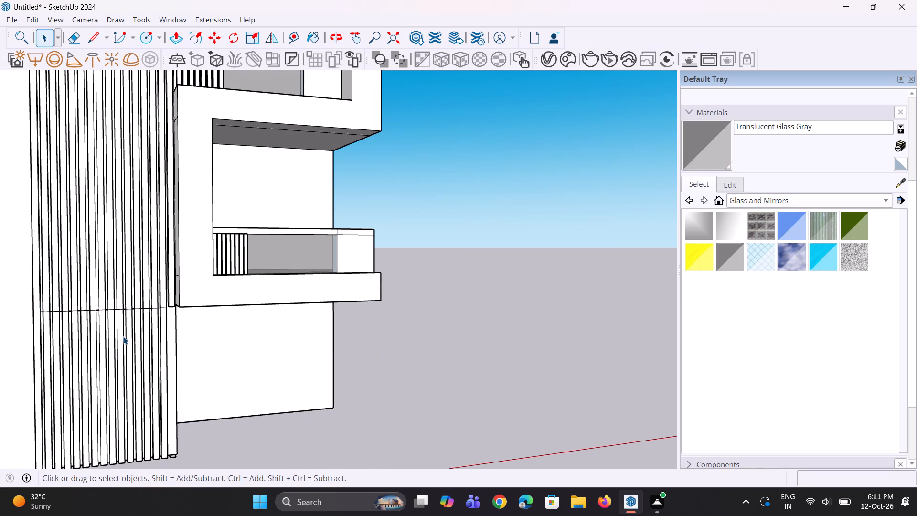
Erase the cut-line segments bridging the two gaps nearest the shortened fin, undoing any fin edge erased by mistake.
scroll(116, 328, "up", 9)
middle_click_drag(141, 292, 149, 343)
scroll(196, 309, "up", 10)
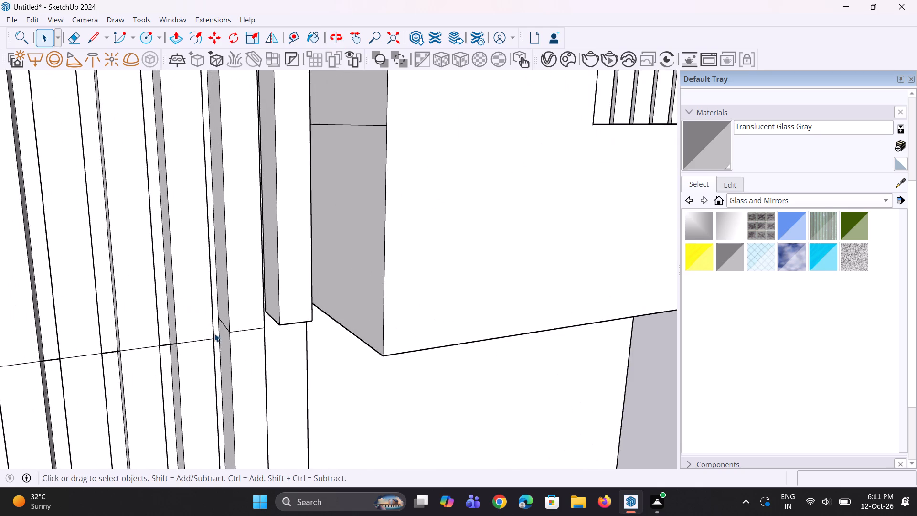
scroll(214, 333, "up", 6)
middle_click_drag(172, 357, 212, 331)
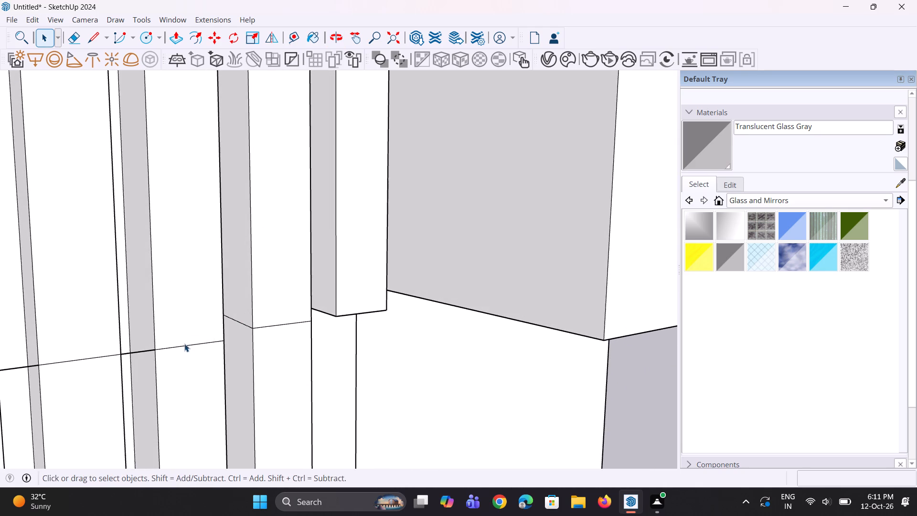
key("e")
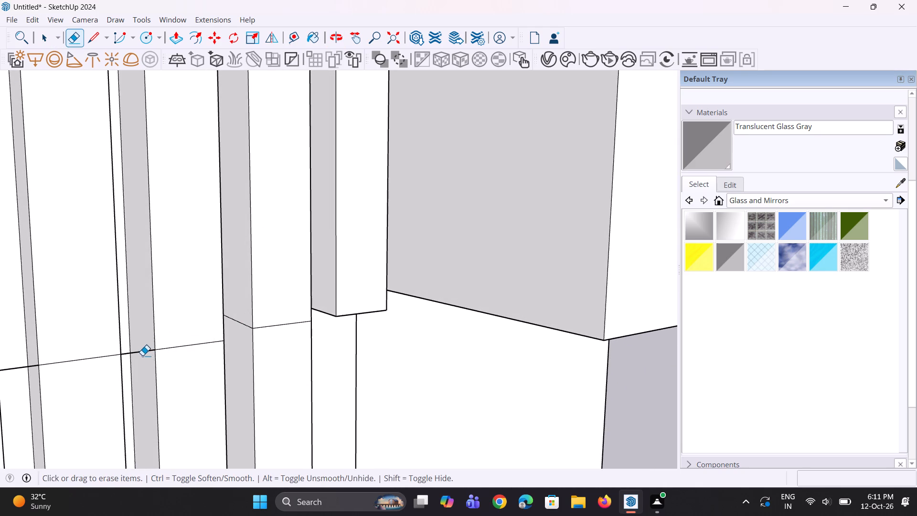
left_click(142, 352)
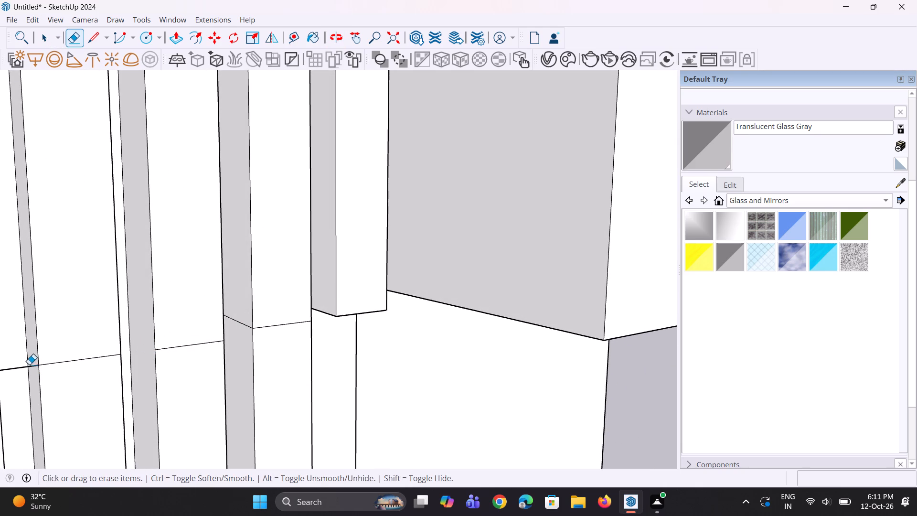
left_click(30, 369)
scroll(96, 315, "down", 6)
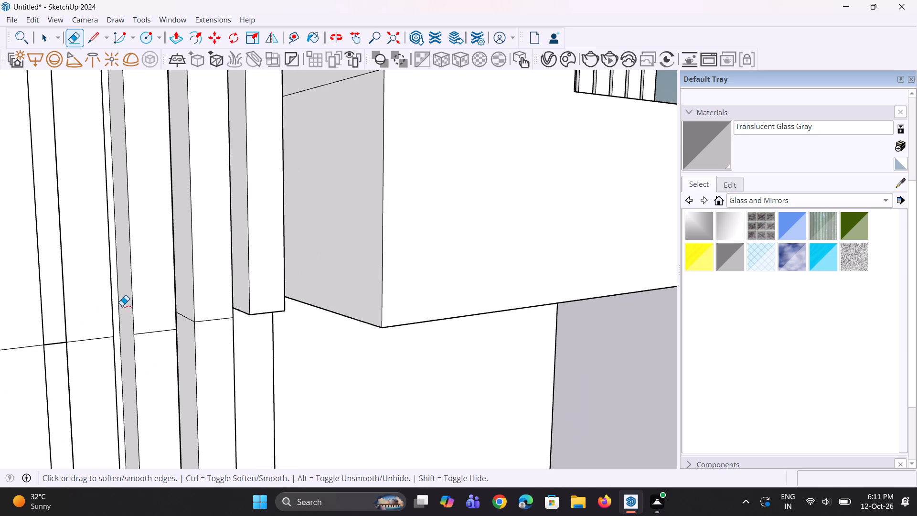
key("ctrl+z")
left_click(53, 344)
scroll(84, 298, "down", 6)
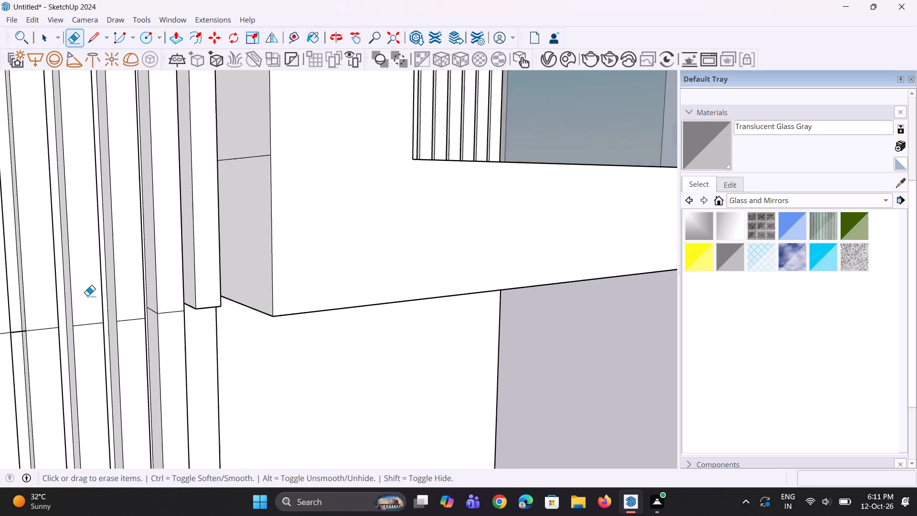
Erase the cut-line segments bridging the next four gaps along the fin row, keeping the lines on the front faces.
middle_click_drag(107, 326, 128, 341)
scroll(119, 333, "up", 5)
scroll(152, 303, "down", 9)
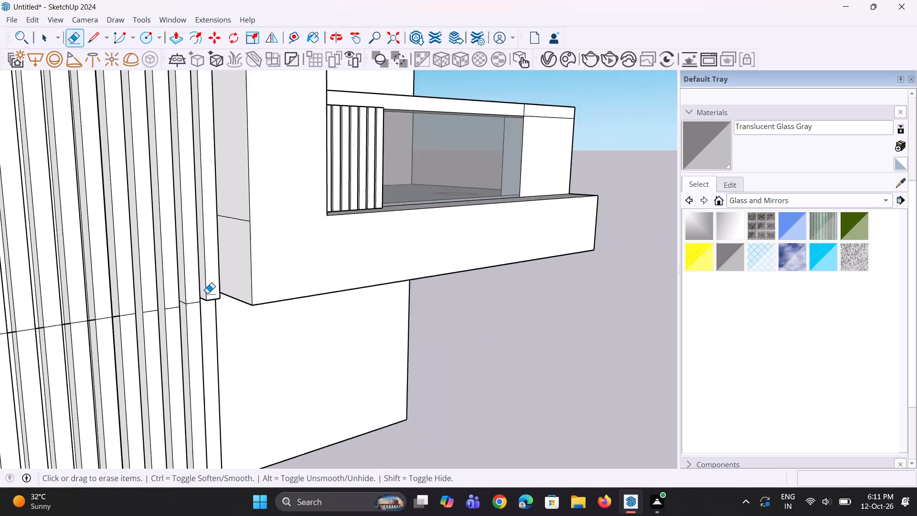
scroll(207, 293, "down", 13)
scroll(151, 318, "up", 19)
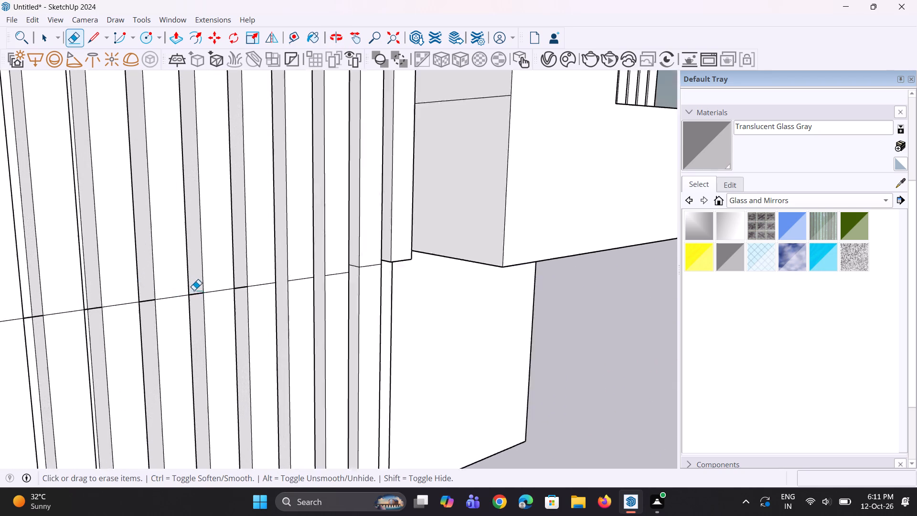
scroll(194, 290, "up", 6)
middle_click_drag(231, 296, 194, 301)
left_click(250, 282)
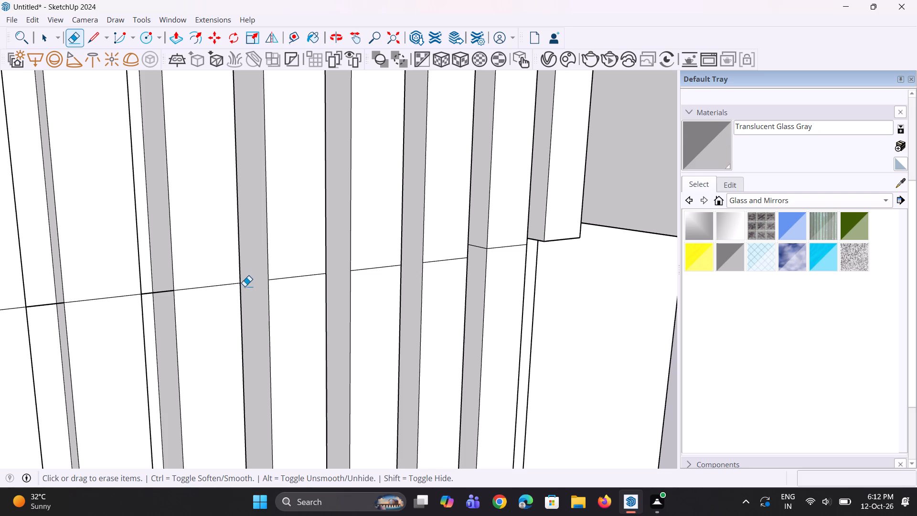
left_click(159, 294)
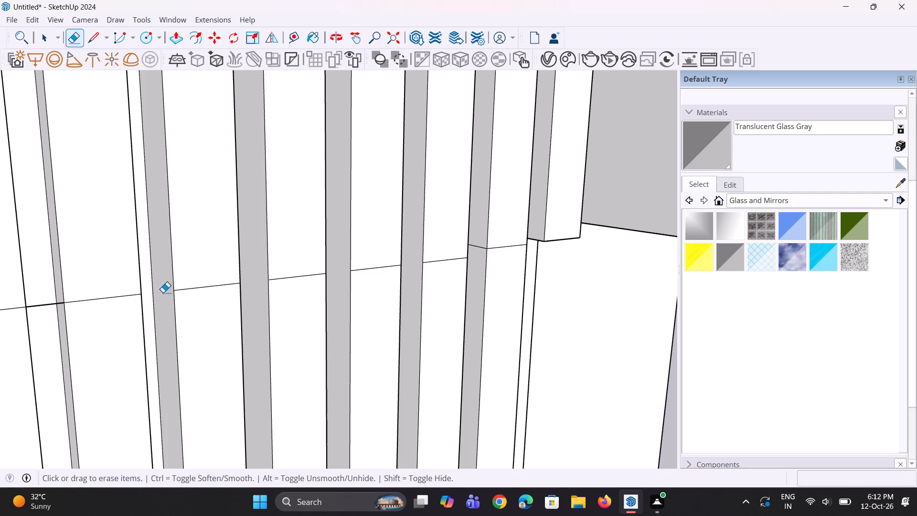
scroll(163, 292, "down", 6)
middle_click_drag(114, 315, 73, 316)
left_click(93, 289)
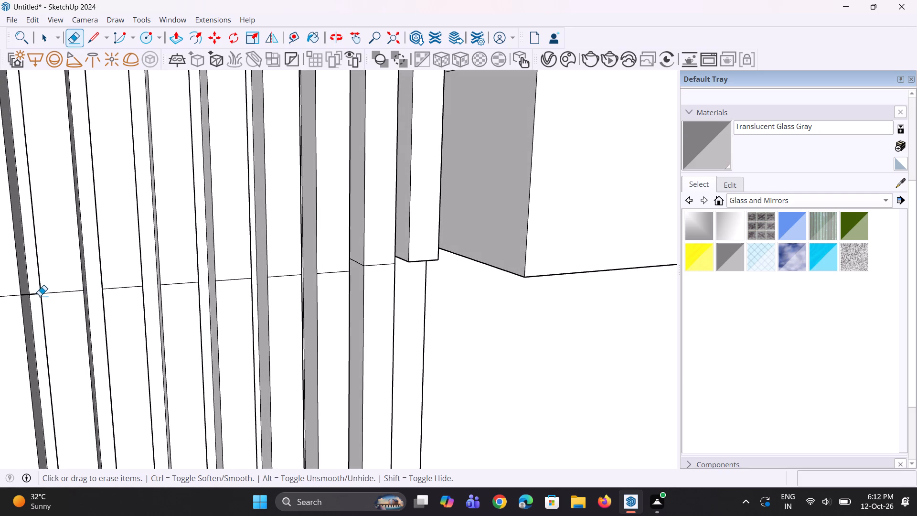
left_click(33, 294)
Erase the cut-line segments bridging four more gaps between fins, continuing toward the row's far edge.
scroll(192, 290, "down", 6)
scroll(256, 290, "down", 4)
scroll(76, 301, "up", 4)
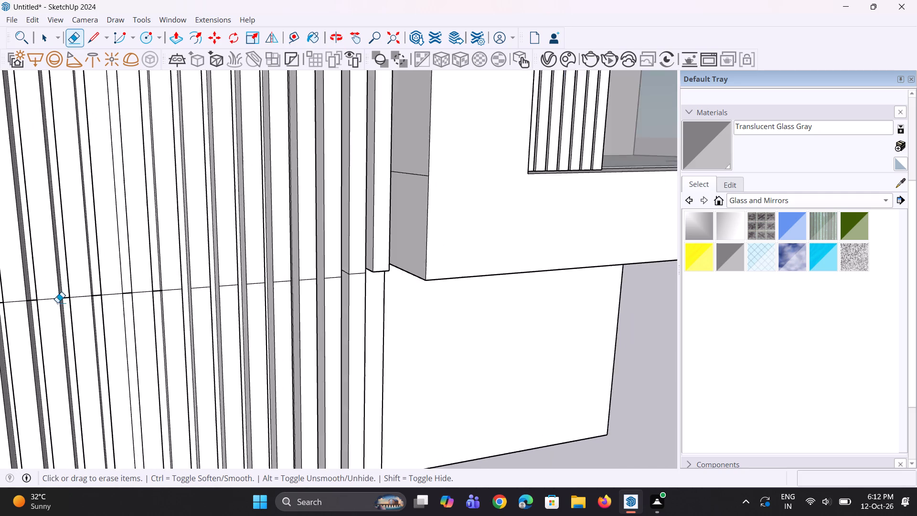
scroll(139, 289, "up", 8)
left_click(183, 291)
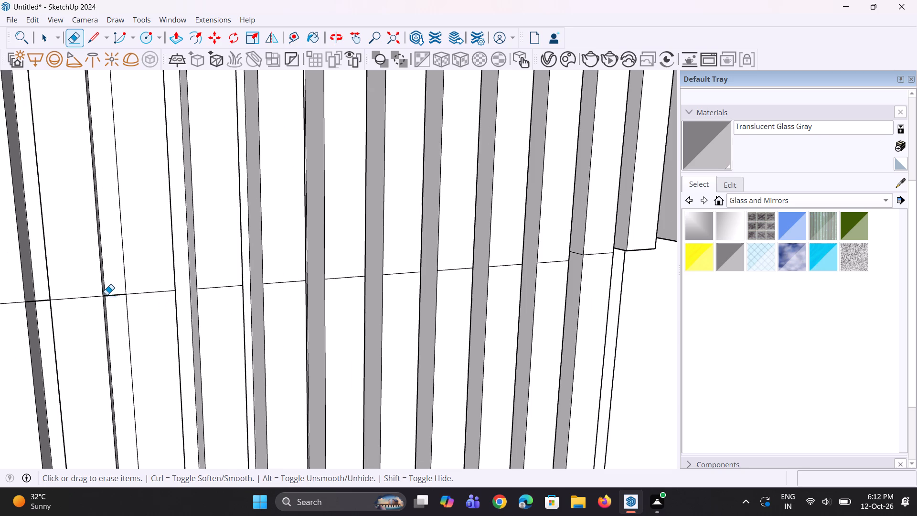
left_click(116, 295)
scroll(166, 289, "down", 5)
scroll(80, 310, "up", 4)
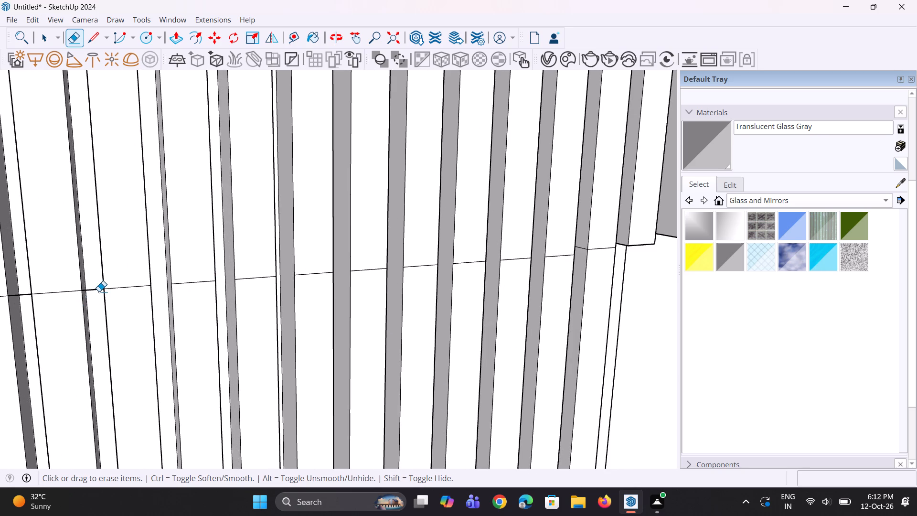
left_click(98, 291)
scroll(180, 296, "down", 6)
scroll(58, 310, "up", 7)
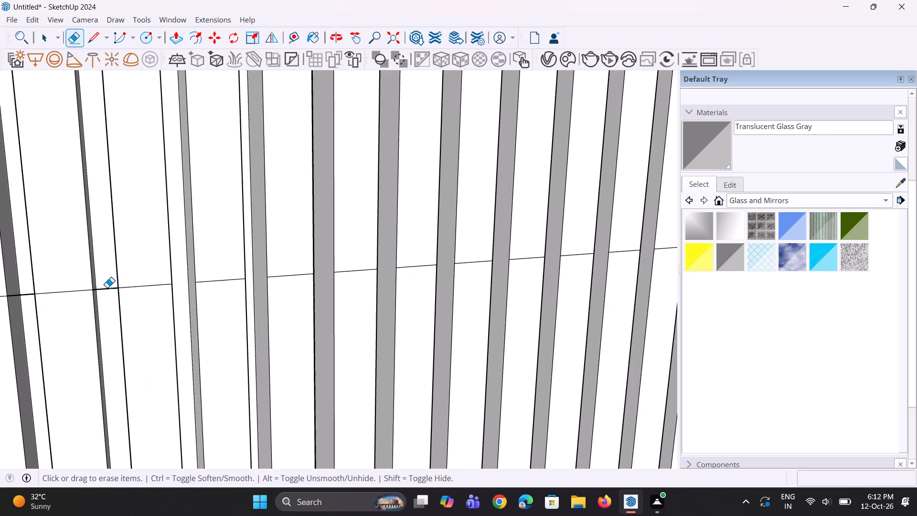
left_click(106, 288)
Erase the cut-line segments bridging the last three gaps at the far edge of the fin row.
scroll(209, 296, "down", 9)
scroll(128, 302, "up", 8)
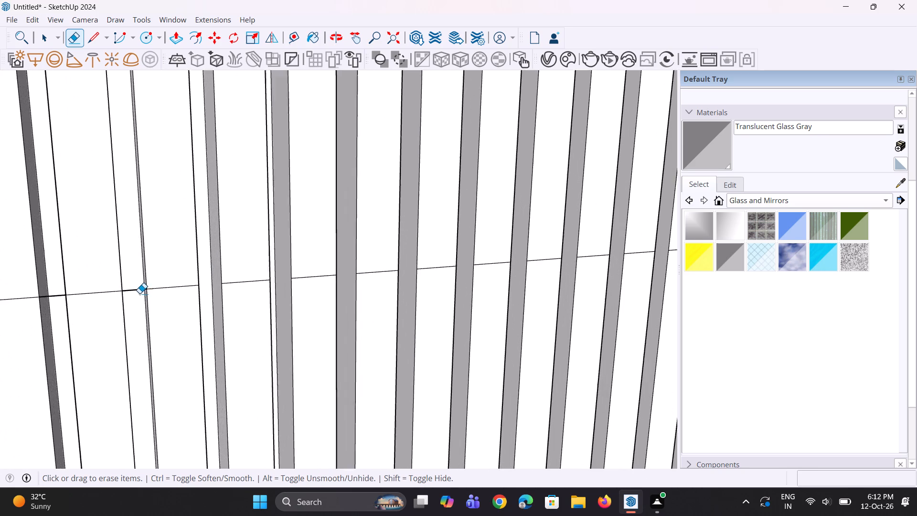
scroll(139, 293, "up", 1)
left_click(139, 291)
left_click(134, 290)
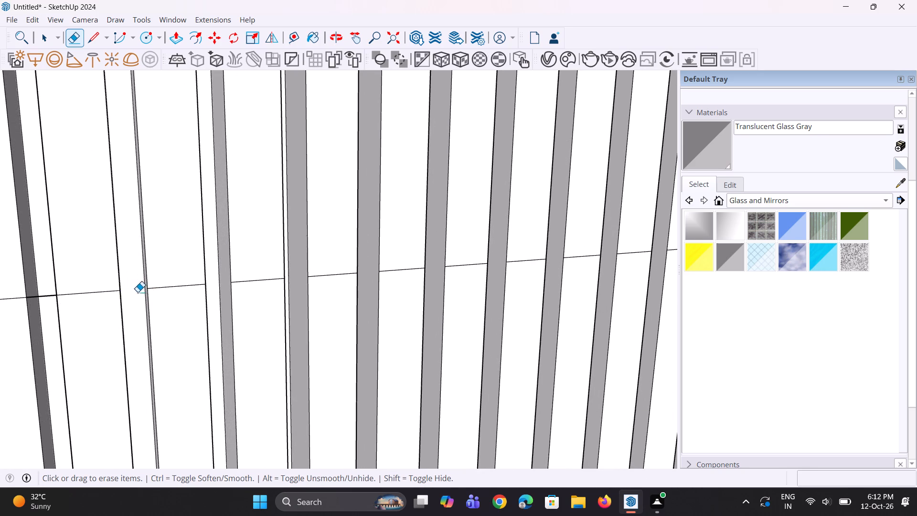
scroll(140, 292, "down", 5)
scroll(77, 296, "up", 6)
left_click(92, 292)
scroll(106, 299, "down", 3)
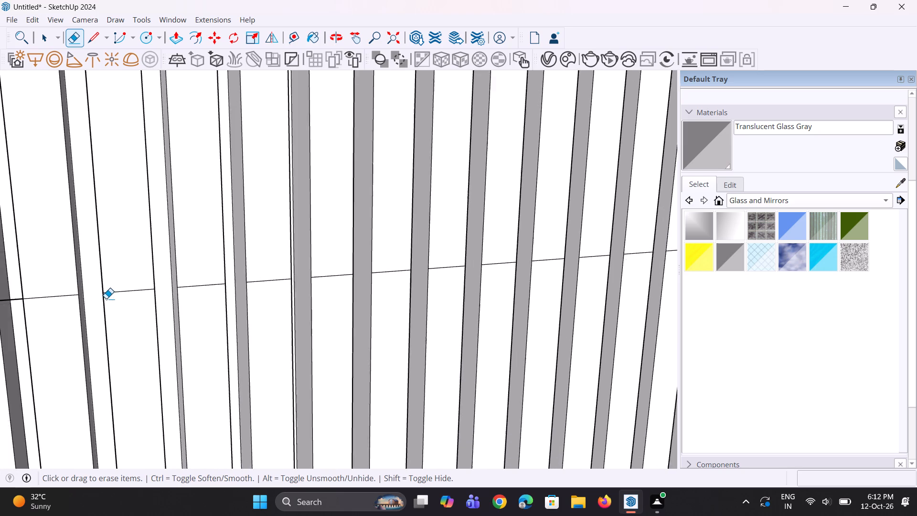
scroll(106, 299, "down", 7)
scroll(64, 299, "up", 2)
left_click(57, 300)
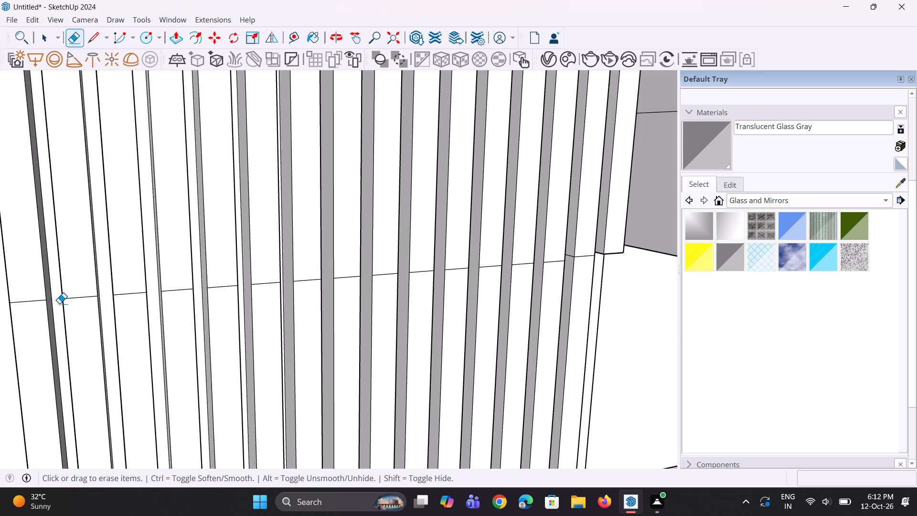
Draw a cut line of about 6 7/16" across the second uncut fin's side facing away from the shortened fin, from its front-face line.
scroll(59, 303, "down", 4)
middle_click_drag(81, 300, 130, 307)
scroll(192, 293, "up", 5)
middle_click_drag(387, 327, 309, 334)
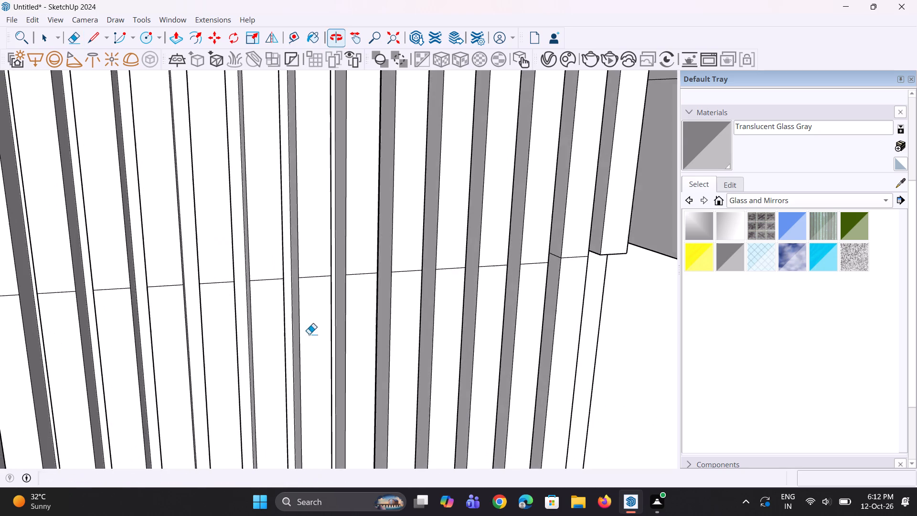
key("l")
scroll(258, 353, "down", 4)
middle_click_drag(320, 345, 353, 355)
scroll(458, 277, "up", 3)
middle_click_drag(467, 297, 396, 294)
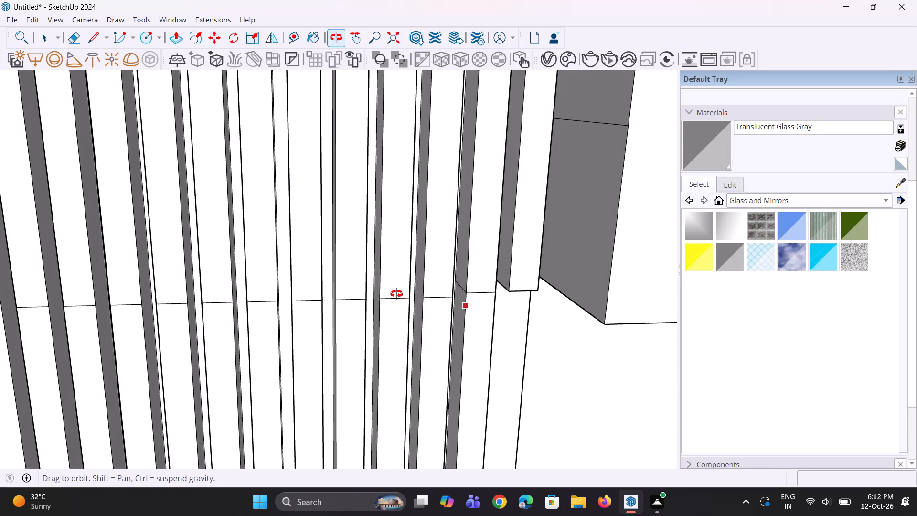
middle_click_drag(396, 294, 416, 287)
scroll(433, 298, "up", 7)
left_click(423, 289)
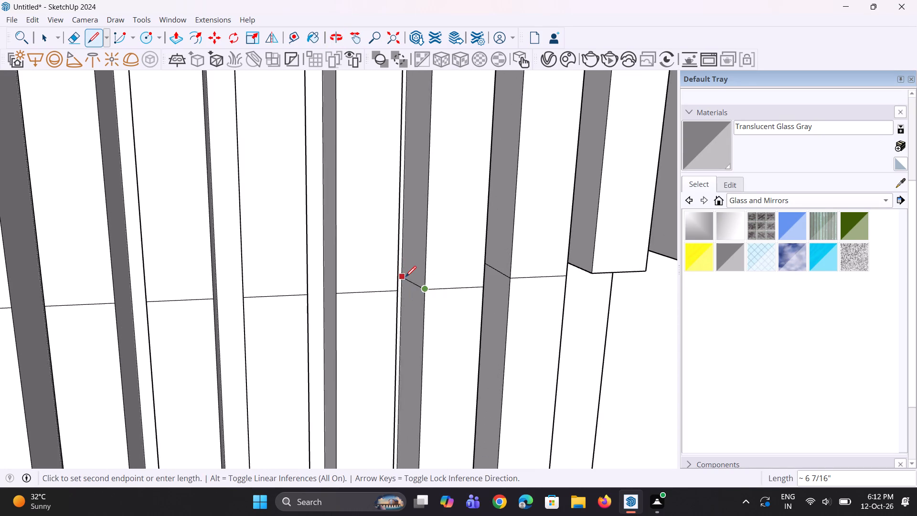
left_click(404, 270)
Draw cut lines across both sides of the following fin, about 6 7/16" on the side facing the shortened fin and 6 3/8" opposite.
middle_click_drag(401, 303, 283, 343)
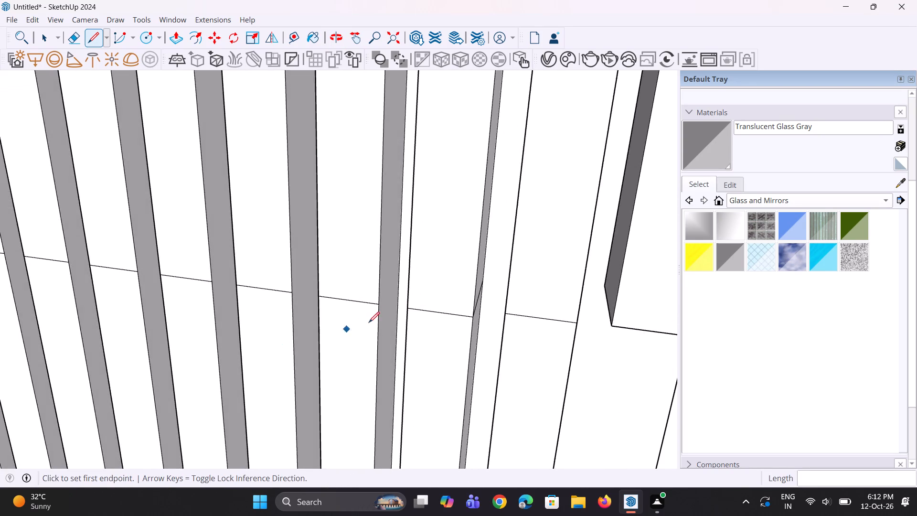
scroll(384, 314, "up", 2)
left_click(373, 301)
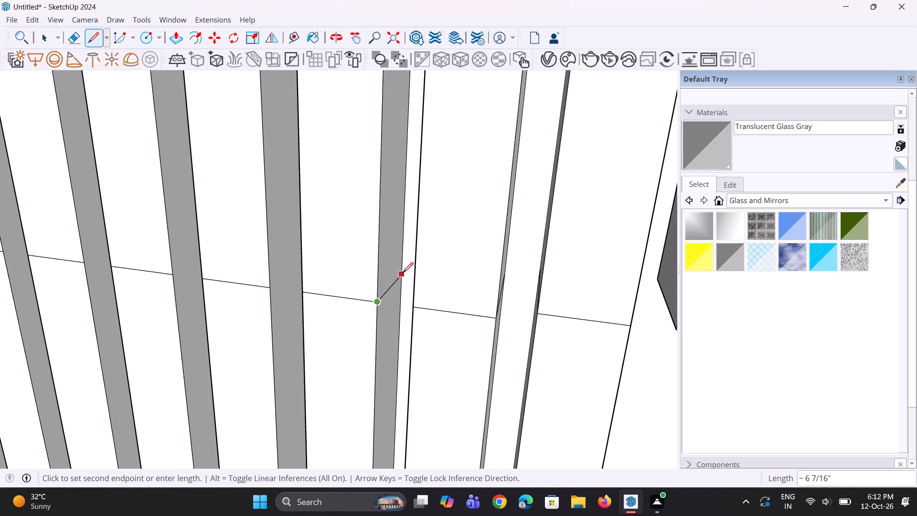
left_click(405, 258)
middle_click_drag(287, 353, 495, 331)
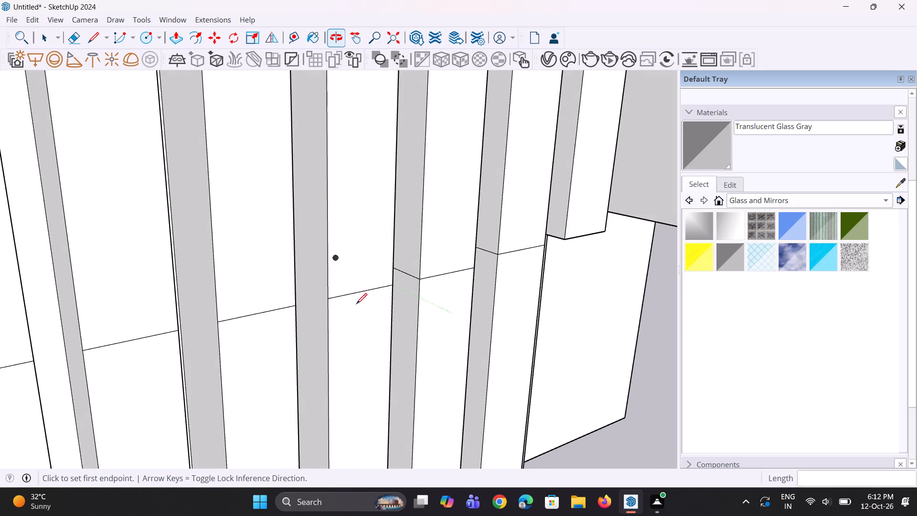
left_click(331, 299)
middle_click_drag(295, 311, 248, 330)
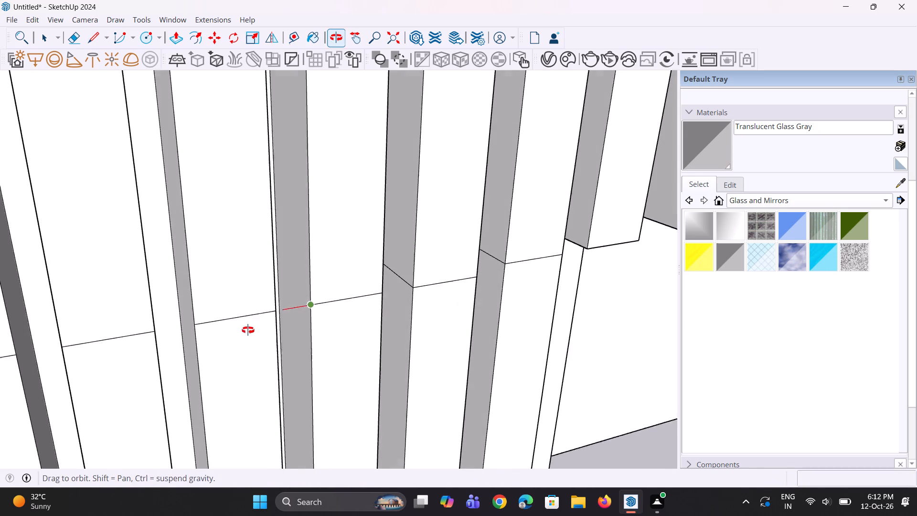
middle_click_drag(248, 330, 243, 327)
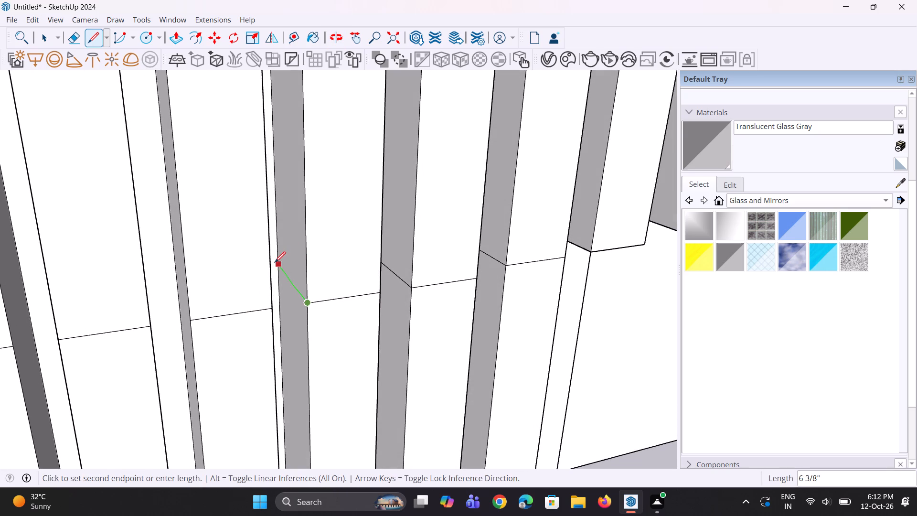
left_click(275, 262)
Draw 6 3/8" cut lines across both sides of one more fin along the row, starting from its front-face cut line.
middle_click_drag(281, 322, 181, 346)
left_click(245, 301)
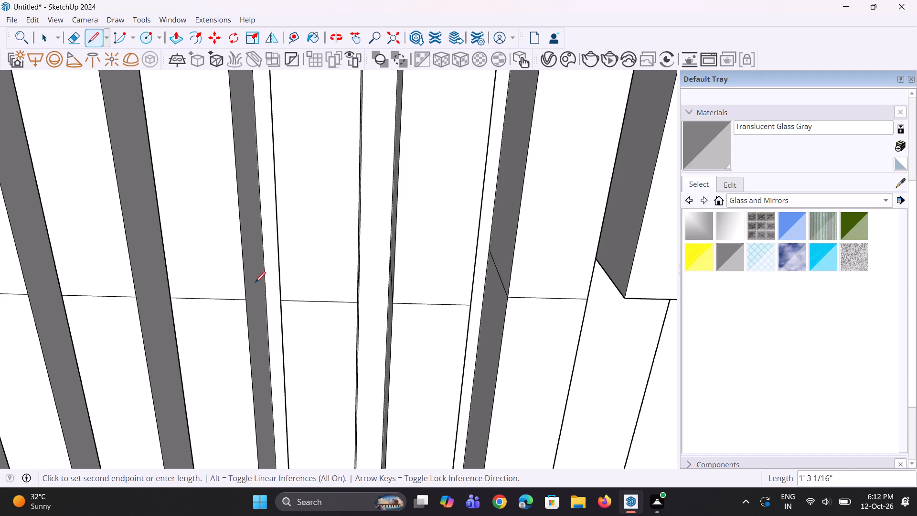
left_click(243, 300)
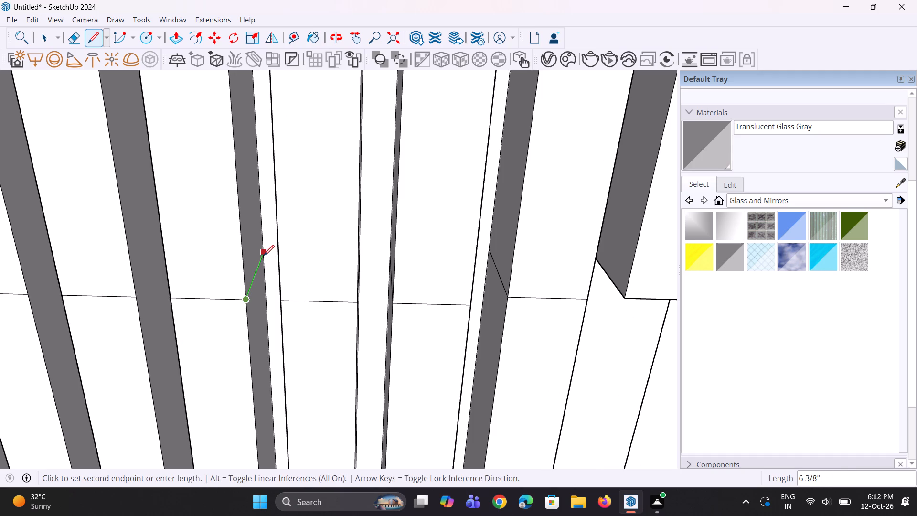
left_click(262, 252)
middle_click_drag(189, 344, 308, 323)
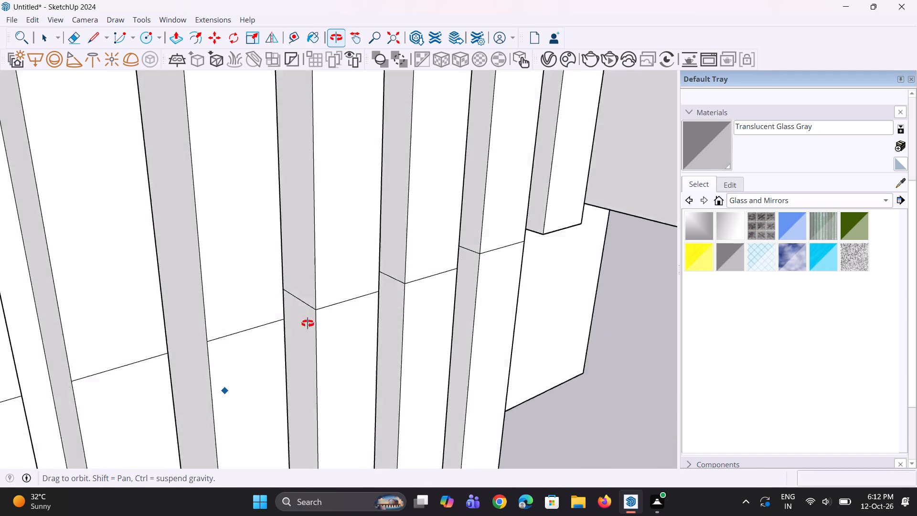
middle_click_drag(308, 323, 306, 324)
left_click(184, 324)
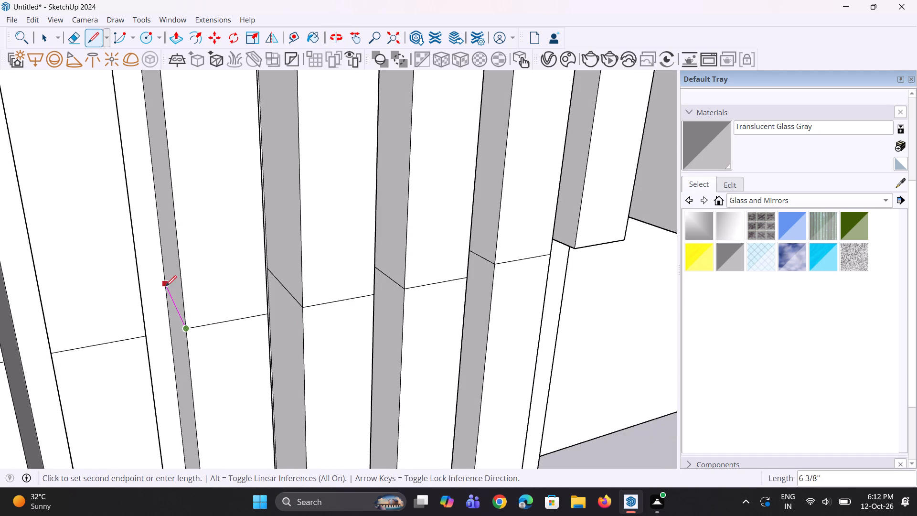
left_click(162, 283)
middle_click_drag(169, 347, 144, 360)
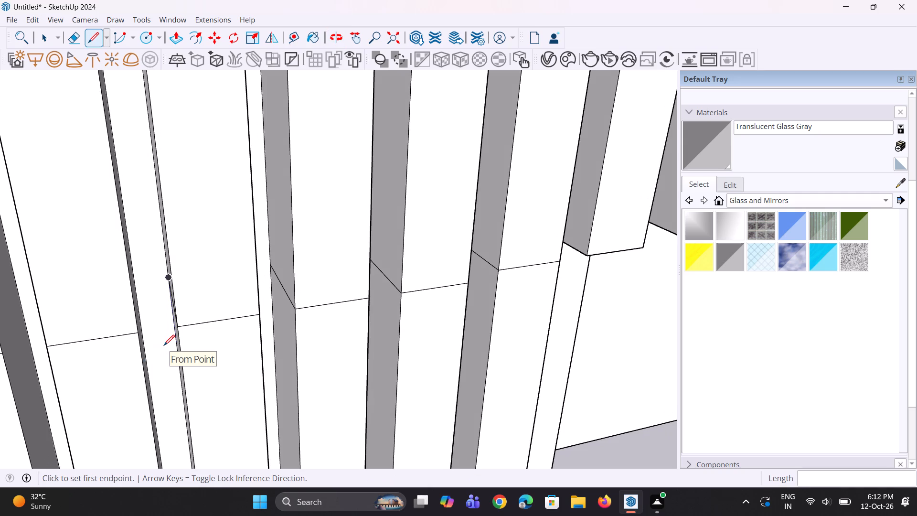
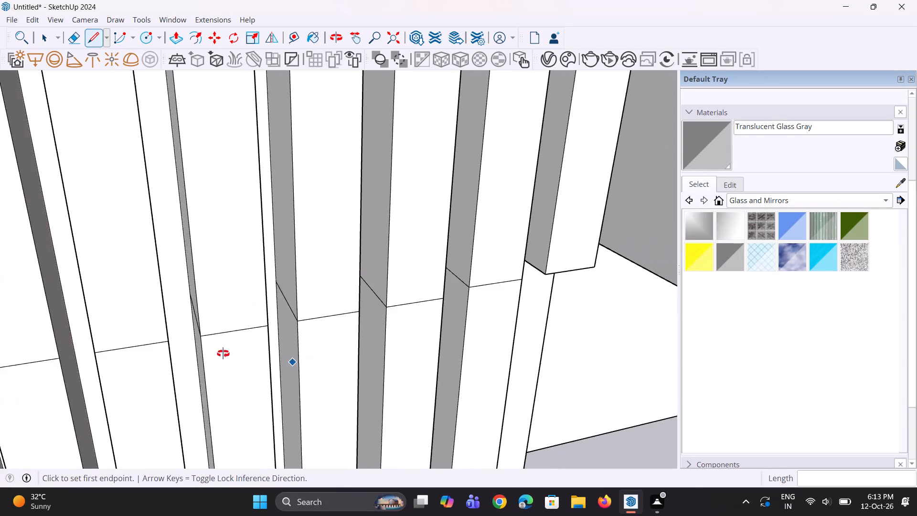
Draw a 6 3/8" cut line across the next uncut fin's side facing the shortened fin, starting from its front-face line.
middle_click_drag(223, 354, 0, 333)
scroll(149, 280, "up", 1)
middle_click_drag(140, 278, 472, 279)
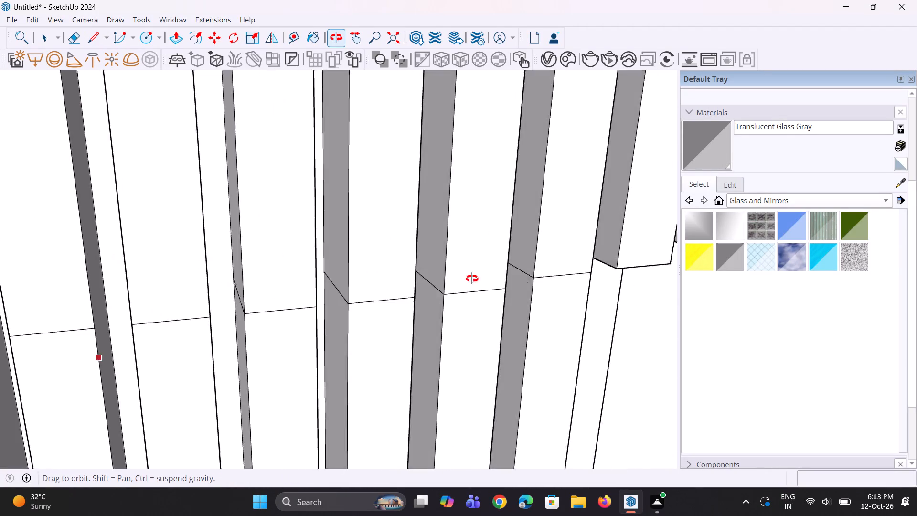
middle_click_drag(472, 279, 486, 276)
scroll(264, 329, "up", 2)
middle_click_drag(260, 344, 17, 344)
scroll(131, 293, "up", 2)
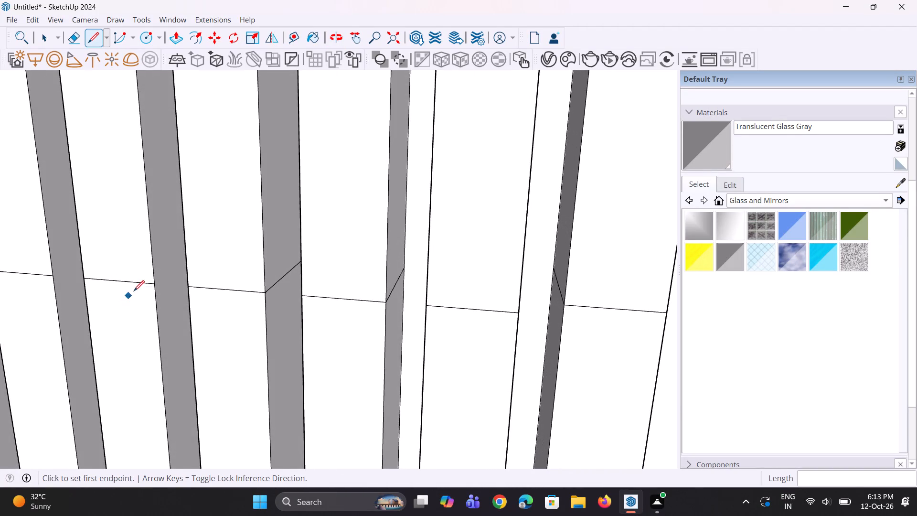
scroll(134, 291, "up", 4)
middle_click_drag(170, 288, 198, 285)
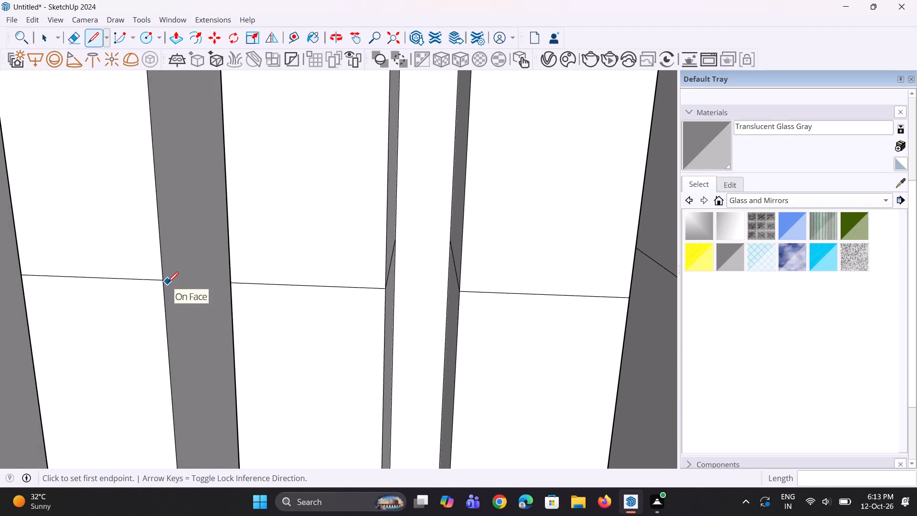
left_click(168, 282)
key("Escape")
left_click(167, 281)
middle_click_drag(160, 275, 232, 279)
middle_click_drag(216, 279, 211, 282)
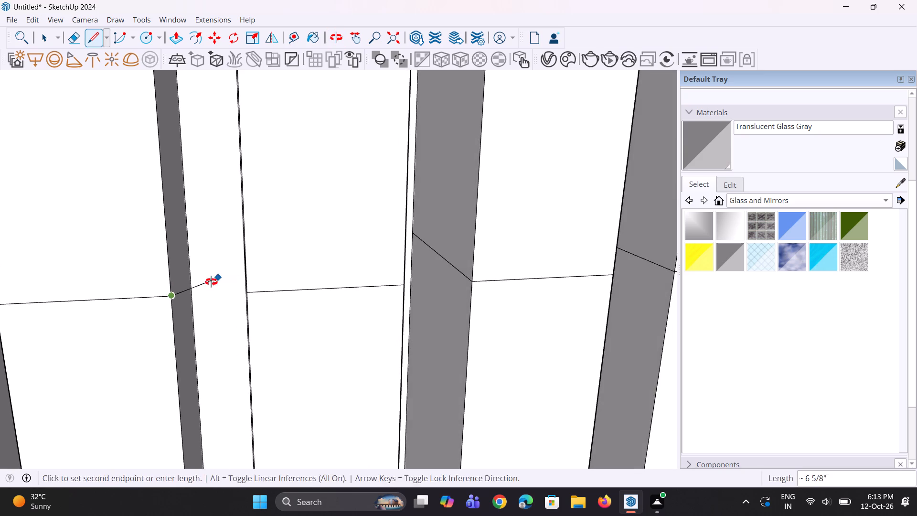
middle_click_drag(211, 282, 162, 296)
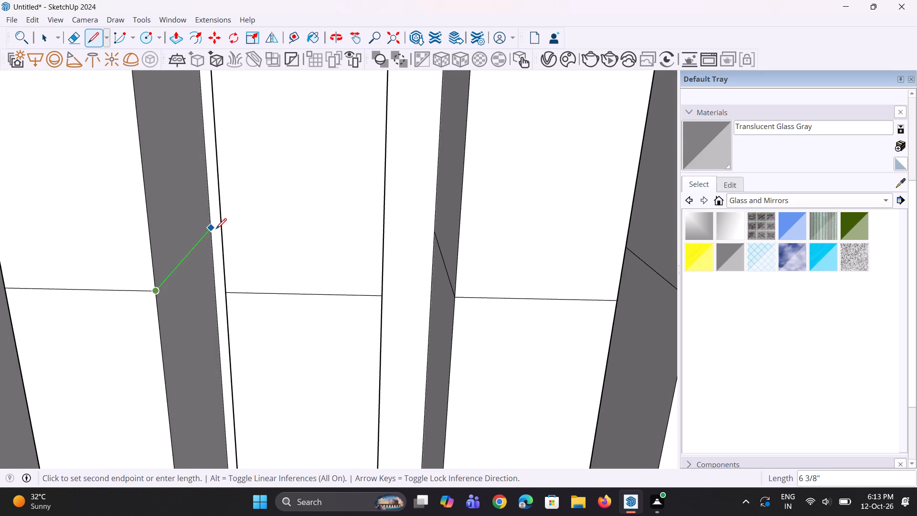
left_click(216, 229)
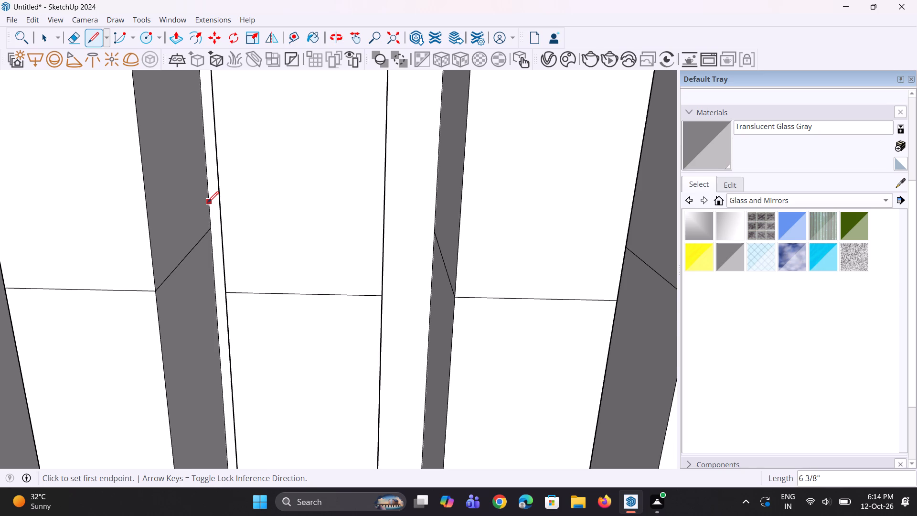
Draw a 6 3/8" cut line across the same fin's opposite side, facing away from the shortened fin.
scroll(213, 228, "down", 3)
middle_click_drag(266, 310, 464, 280)
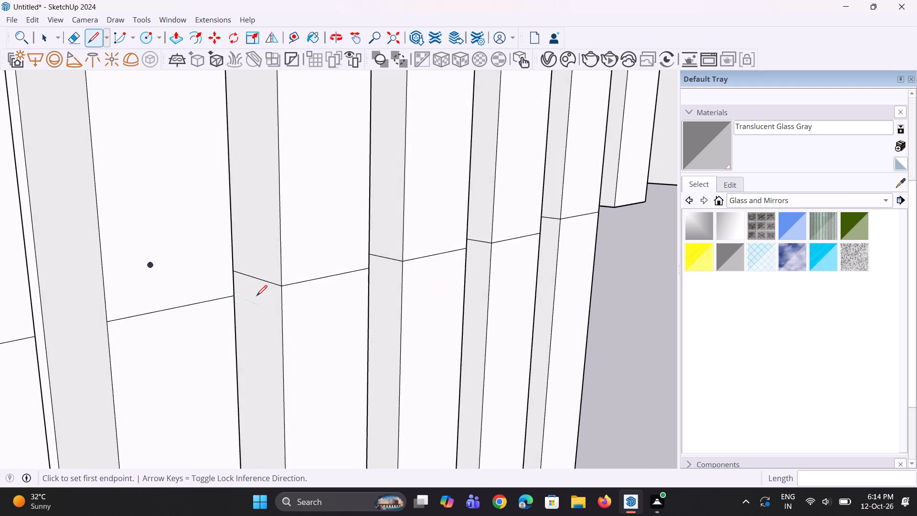
scroll(215, 280, "down", 5)
left_click(152, 305)
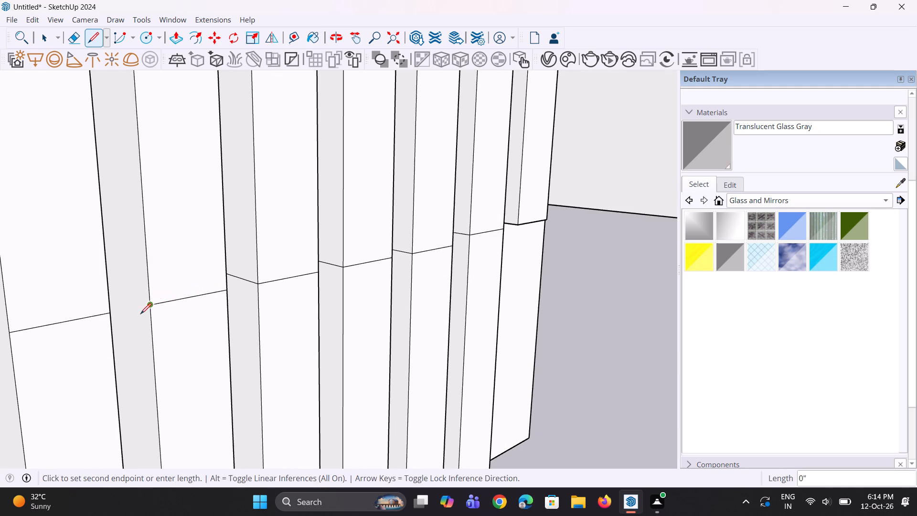
middle_click_drag(125, 326, 95, 329)
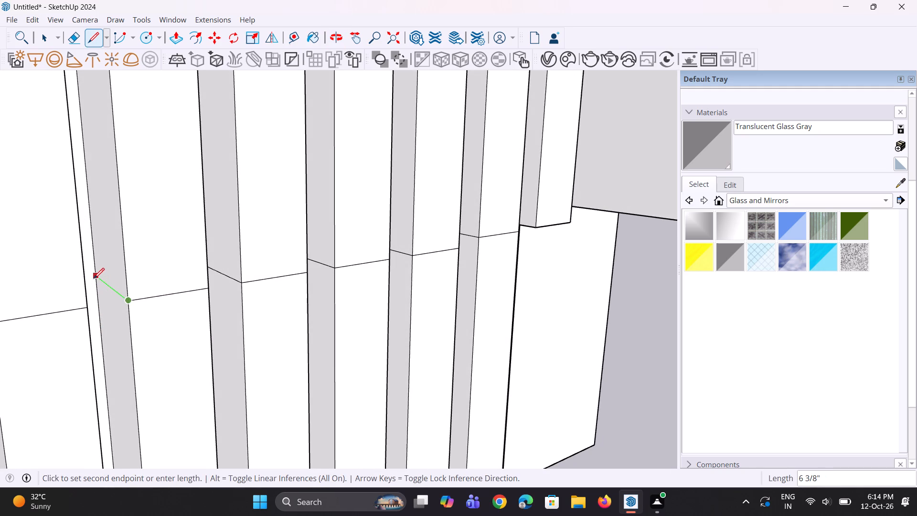
left_click(94, 279)
Draw cut lines across both sides of the following fin from its front-face line, 6 3/8" on the side facing away from the shortened fin.
middle_click_drag(118, 306, 8, 347)
left_click(64, 295)
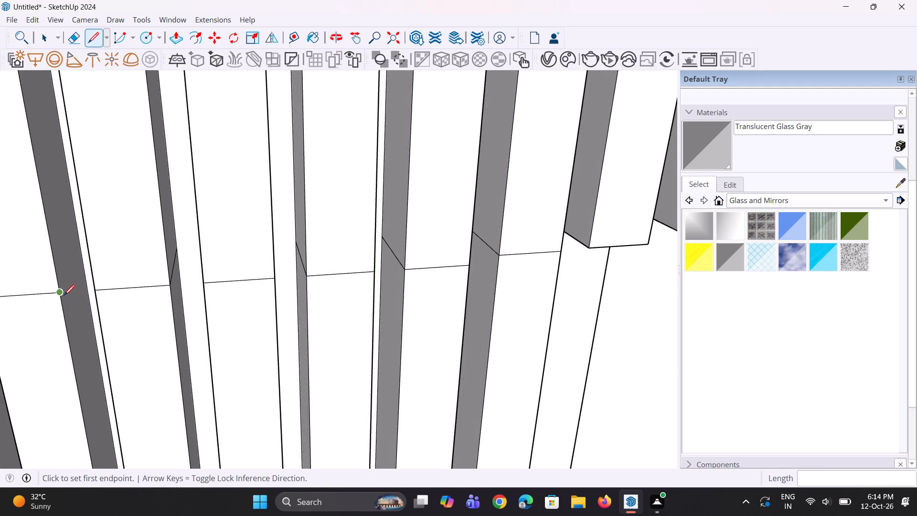
left_click(79, 249)
middle_click_drag(104, 280, 191, 279)
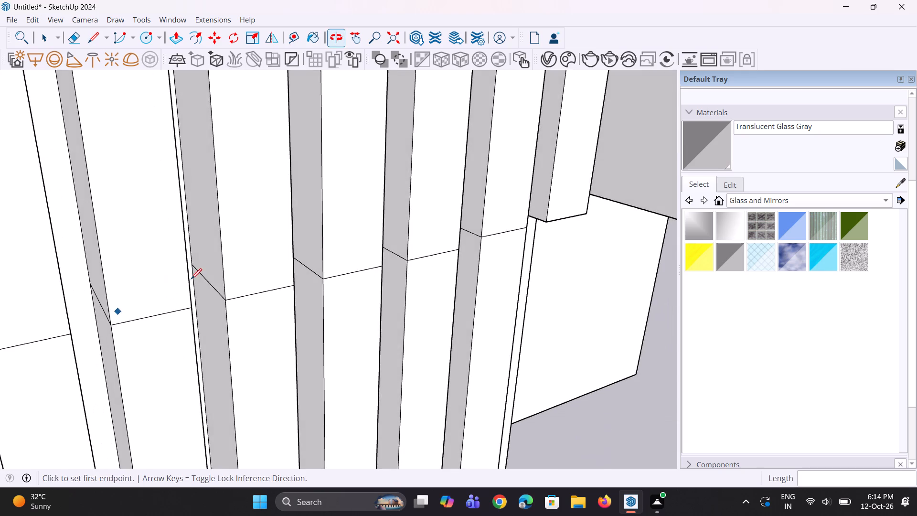
scroll(232, 217, "down", 6)
middle_click_drag(139, 316, 194, 269)
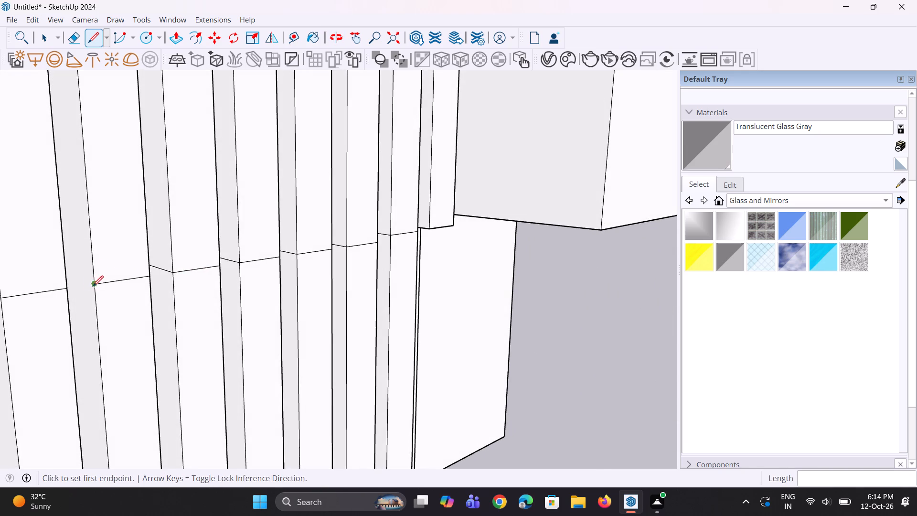
left_click(95, 286)
middle_click_drag(87, 269, 60, 289)
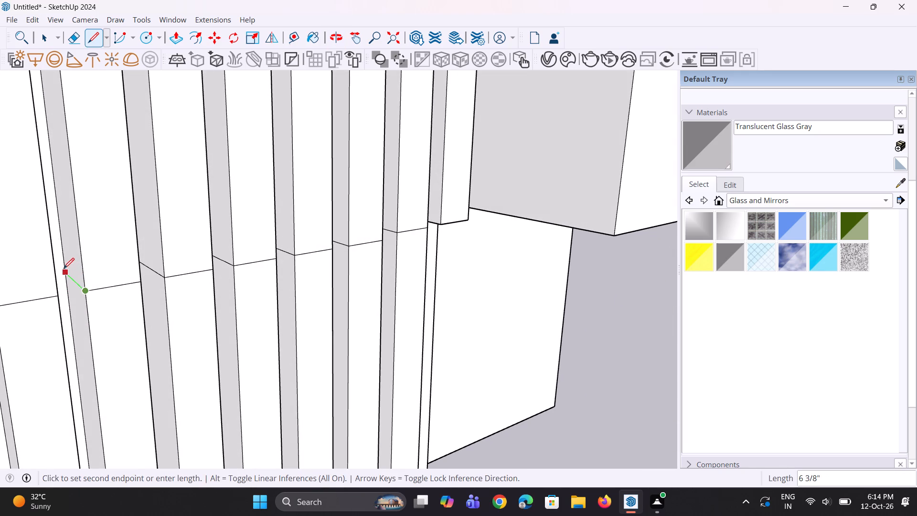
left_click(64, 267)
Draw a cut line across the next fin's side facing the shortened fin, from its front-face line to the back edge.
middle_click_drag(89, 296, 0, 302)
scroll(32, 282, "down", 3)
middle_click_drag(30, 300, 22, 311)
scroll(44, 286, "up", 1)
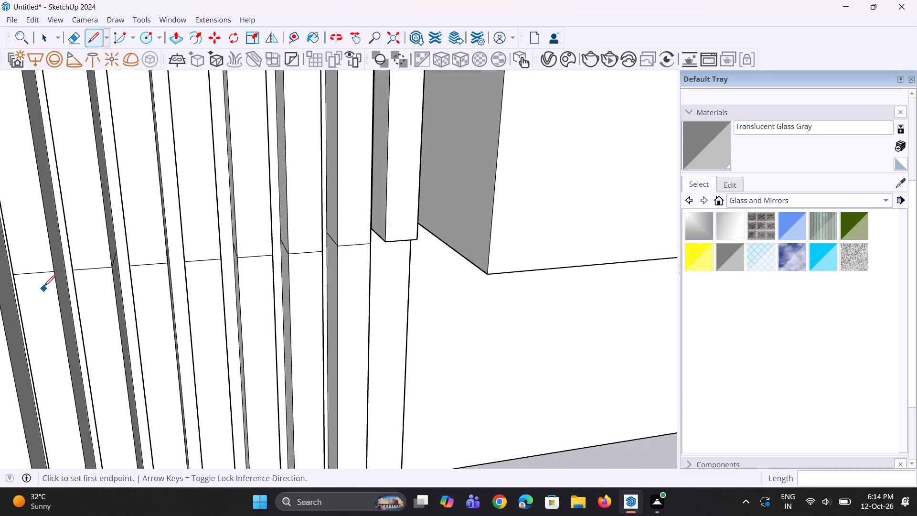
scroll(44, 286, "up", 8)
left_click(60, 258)
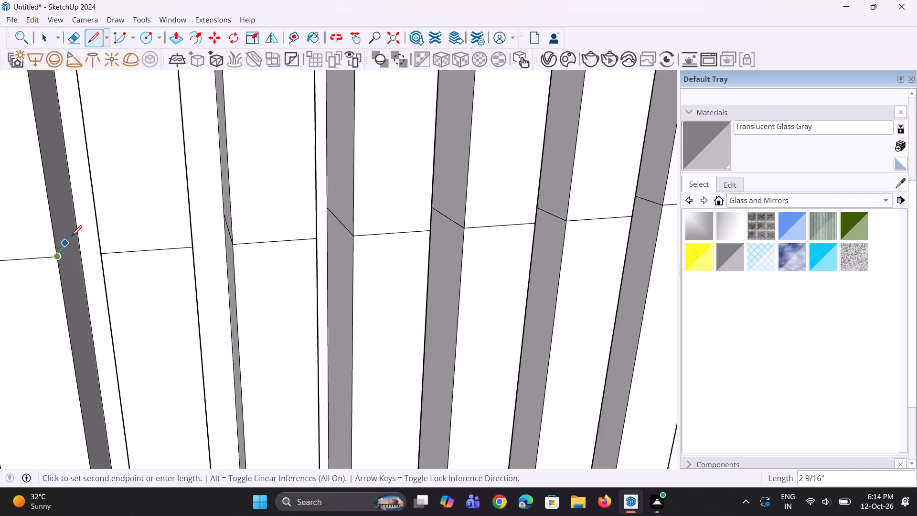
left_click(81, 222)
Draw the matching cut line across that fin's opposite side, facing away from the shortened fin.
scroll(153, 239, "down", 11)
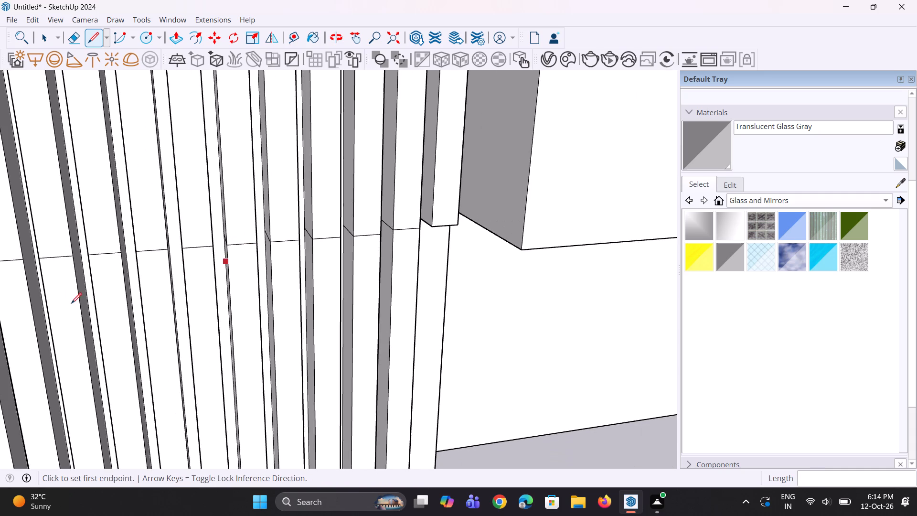
middle_click_drag(68, 305, 135, 289)
scroll(129, 266, "up", 3)
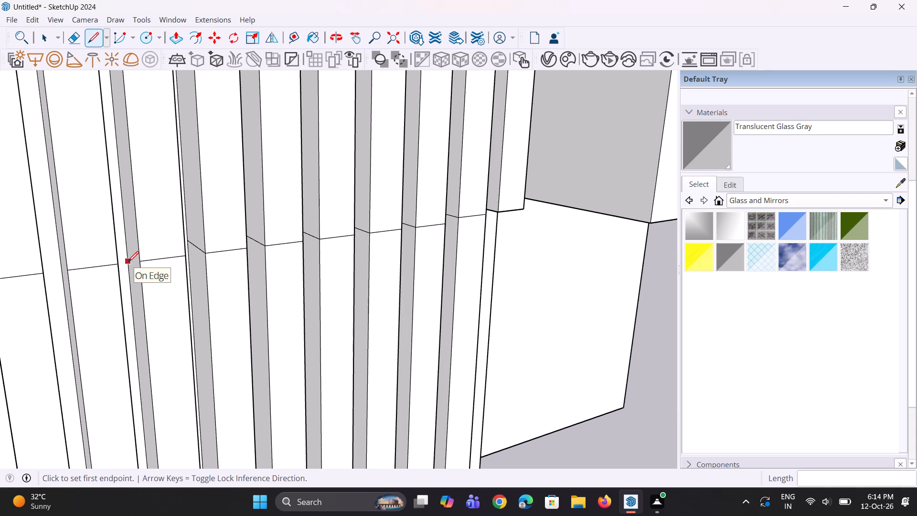
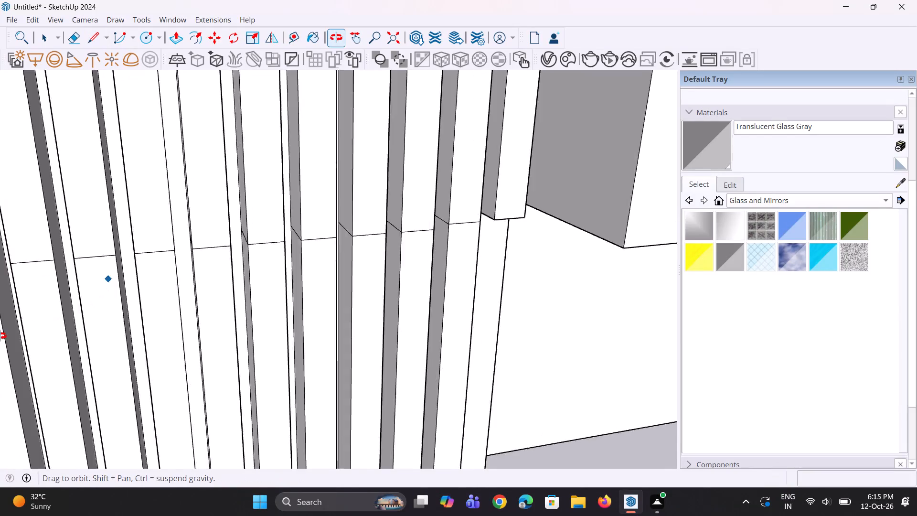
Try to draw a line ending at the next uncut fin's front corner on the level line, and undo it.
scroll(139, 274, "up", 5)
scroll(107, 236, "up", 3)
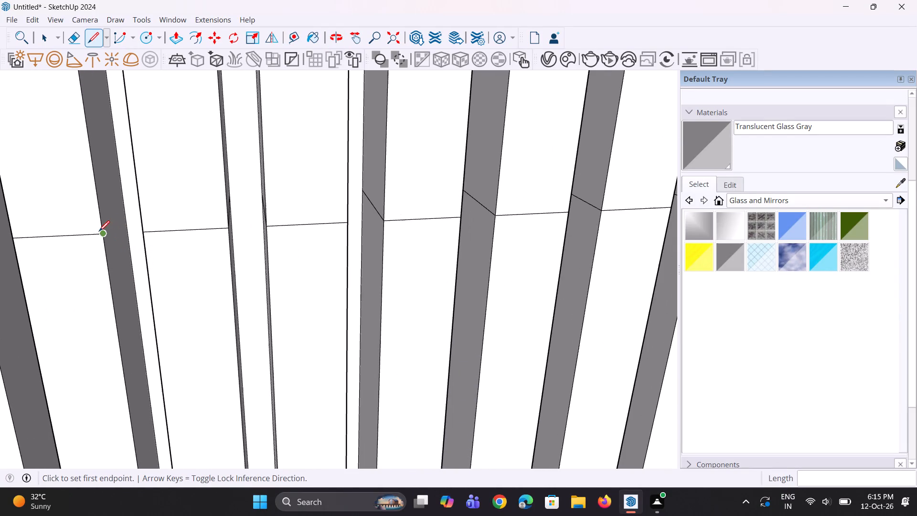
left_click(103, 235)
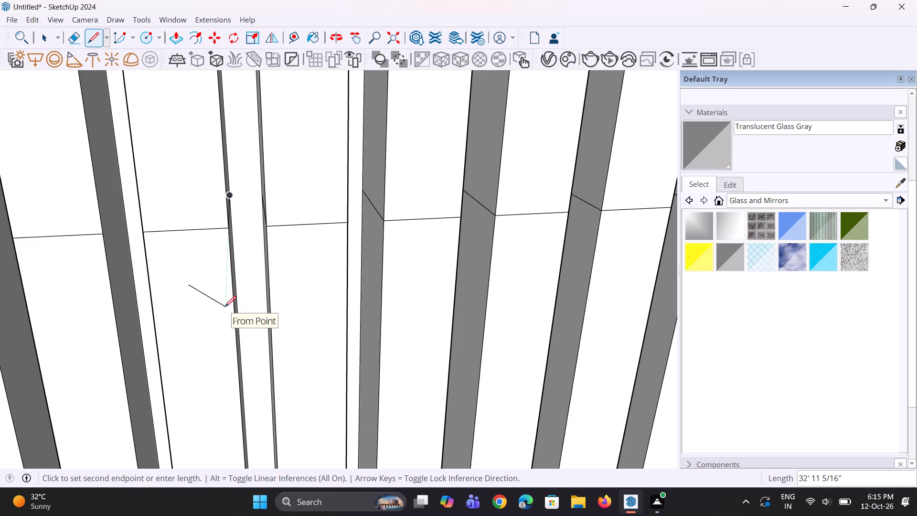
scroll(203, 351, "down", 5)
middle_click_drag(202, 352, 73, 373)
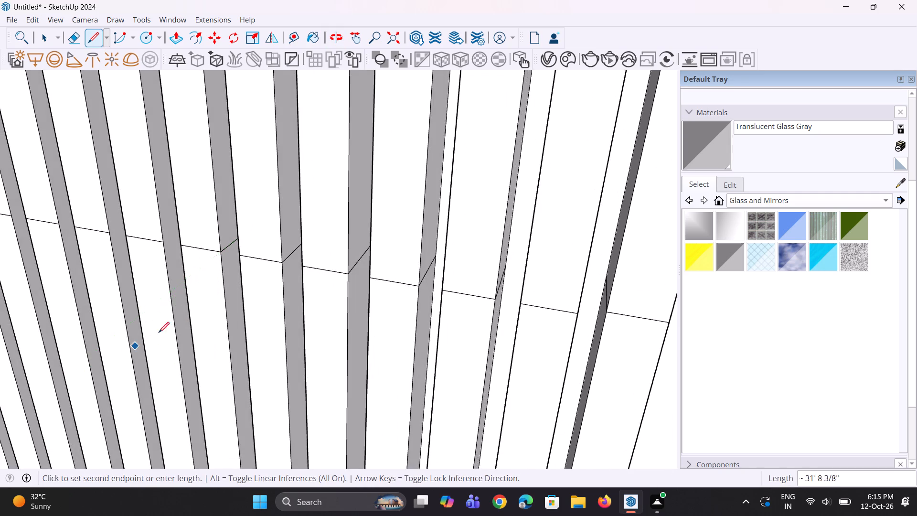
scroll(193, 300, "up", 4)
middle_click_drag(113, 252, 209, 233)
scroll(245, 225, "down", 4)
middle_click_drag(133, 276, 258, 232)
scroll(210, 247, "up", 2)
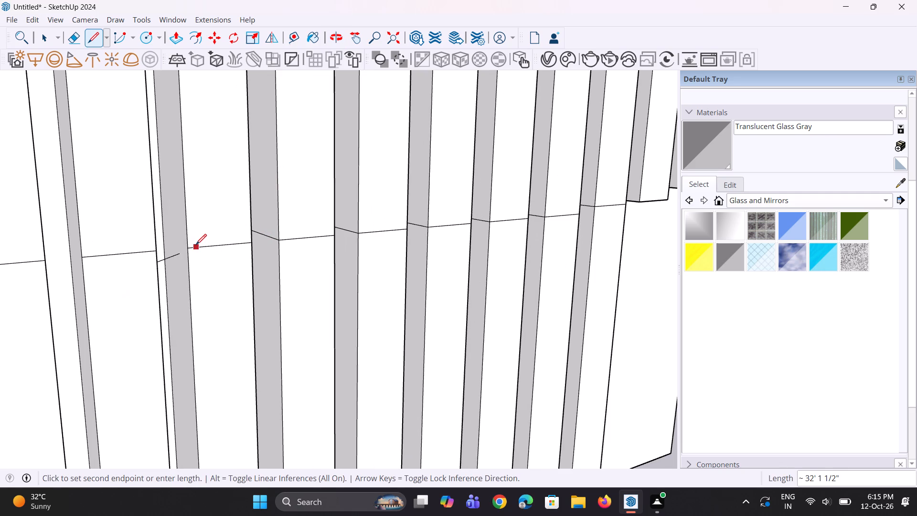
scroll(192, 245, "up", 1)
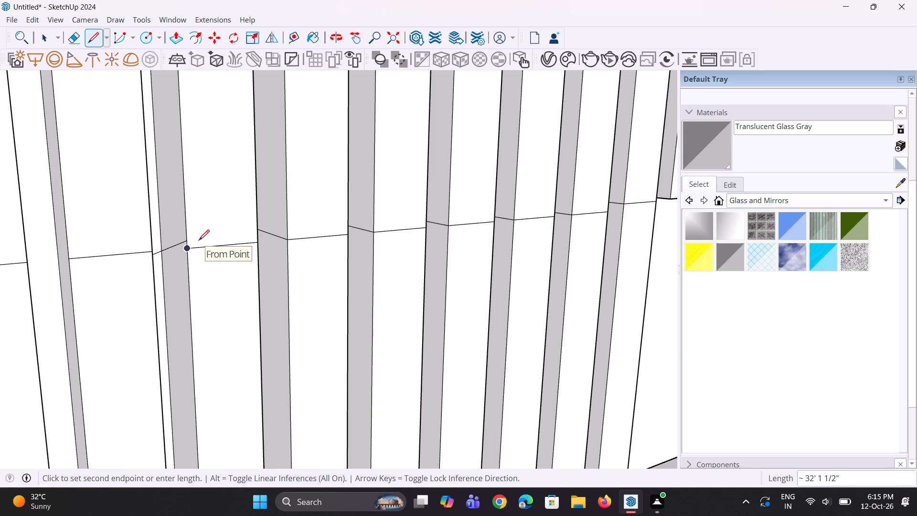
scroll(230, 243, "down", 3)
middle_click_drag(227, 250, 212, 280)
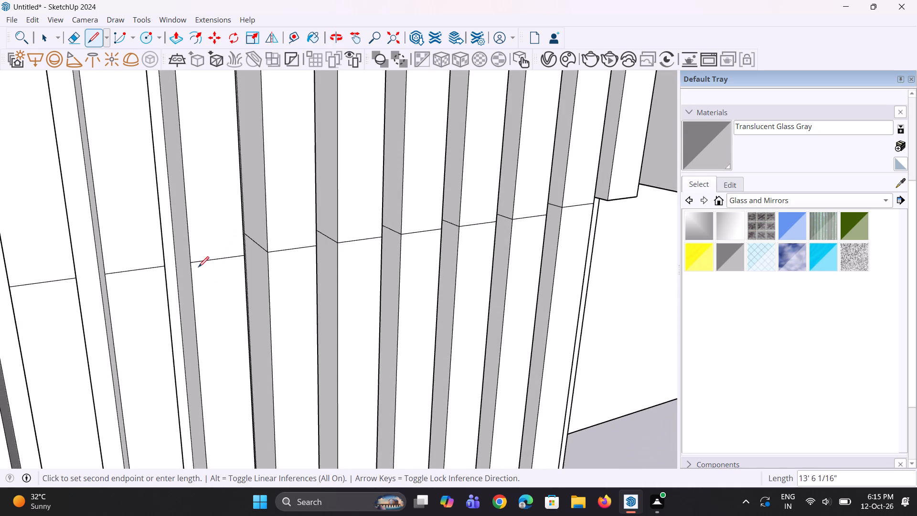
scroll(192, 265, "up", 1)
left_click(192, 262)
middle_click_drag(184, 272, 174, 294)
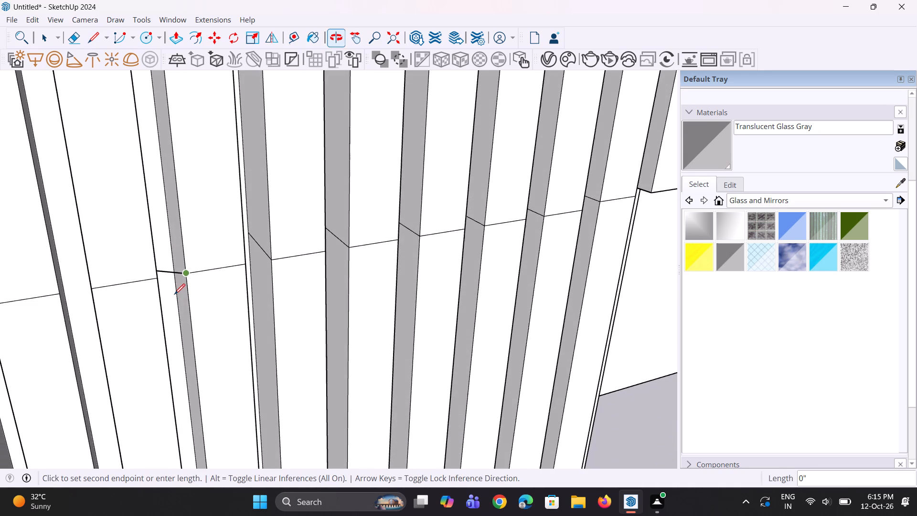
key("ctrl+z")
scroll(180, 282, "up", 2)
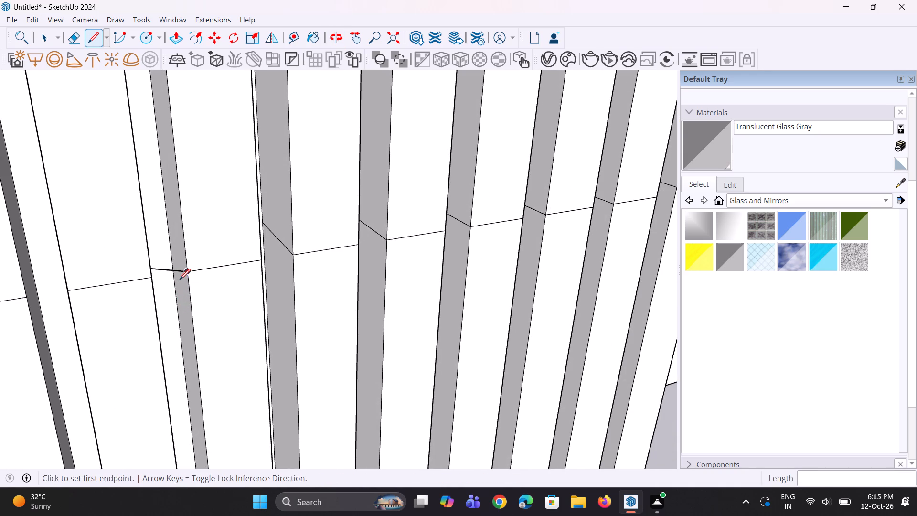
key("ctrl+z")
Draw a 6 3/8" cut line from the next uncut fin's front-face line across its side facing away from the shortened fin.
left_click(185, 275)
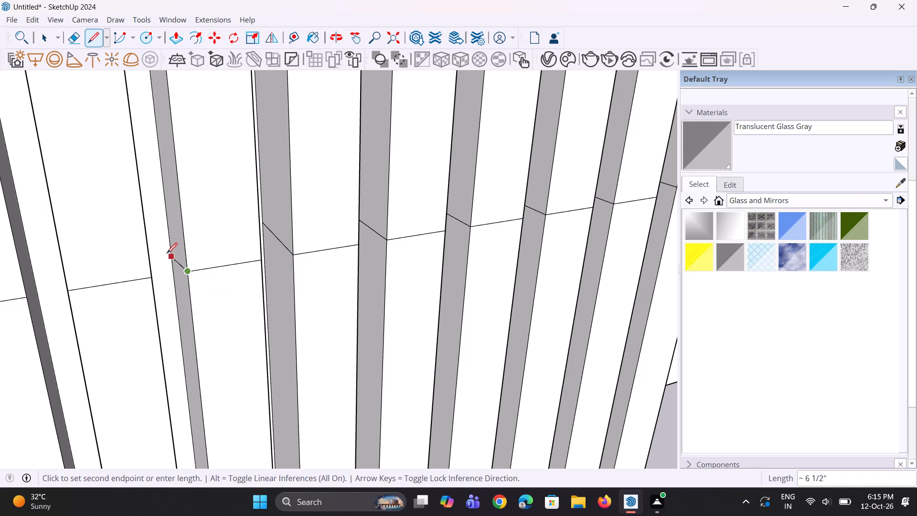
left_click(167, 233)
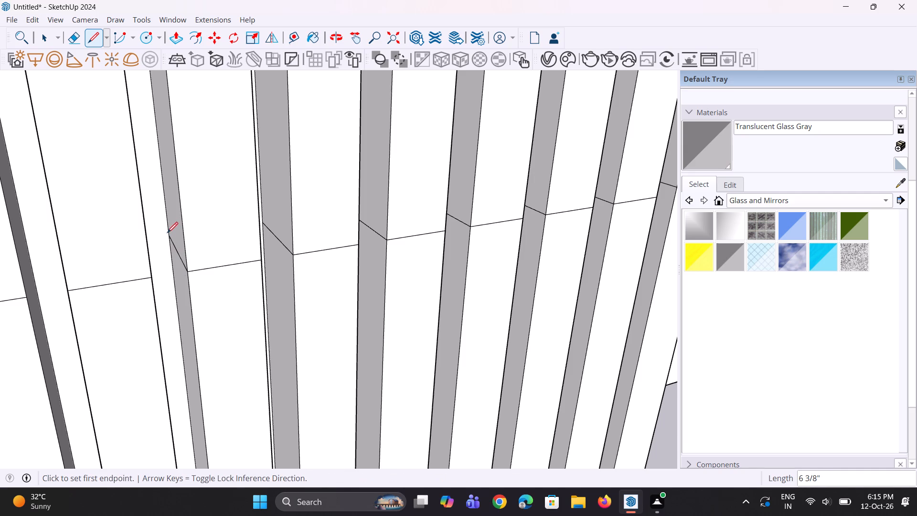
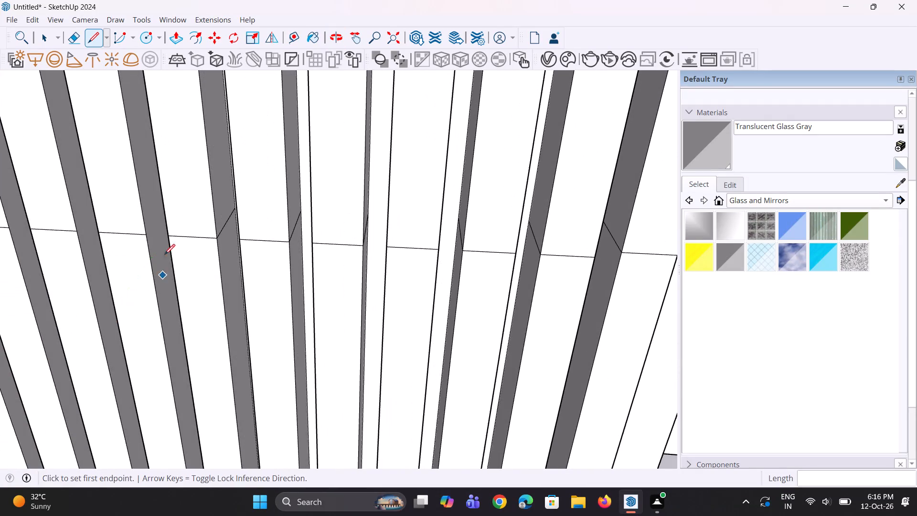
Draw cut lines from the next uncut fin's front-face level line across both sides, making the one facing away from the cut fins 6 3/8".
scroll(157, 230, "up", 8)
middle_click_drag(120, 252, 154, 201)
scroll(162, 244, "up", 3)
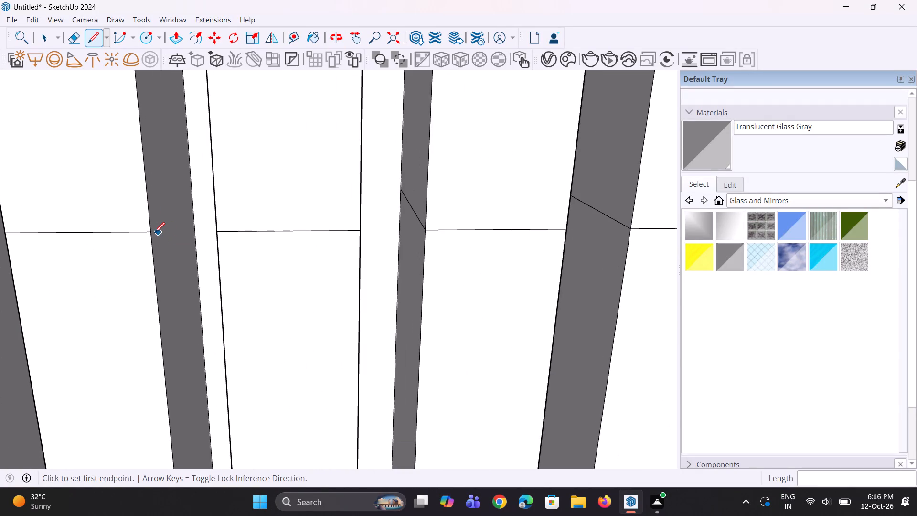
left_click(154, 233)
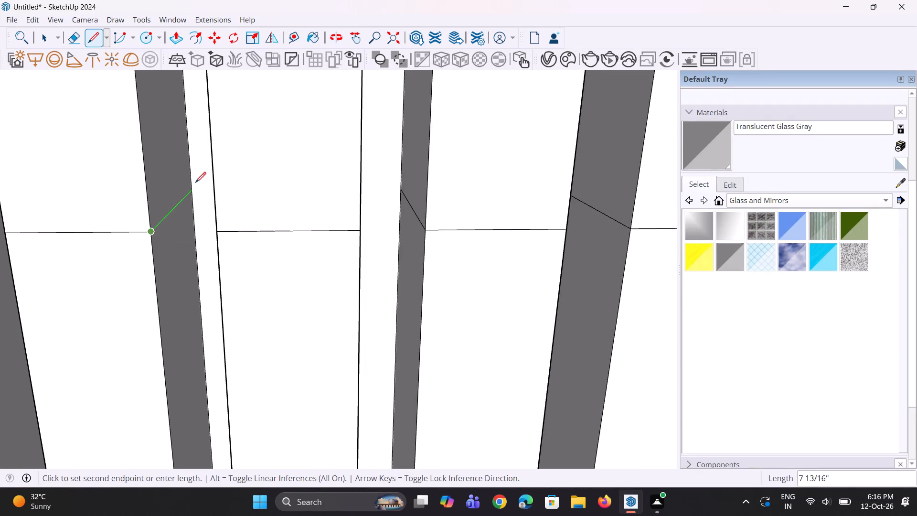
left_click(194, 188)
scroll(204, 256, "down", 5)
middle_click_drag(67, 277, 224, 263)
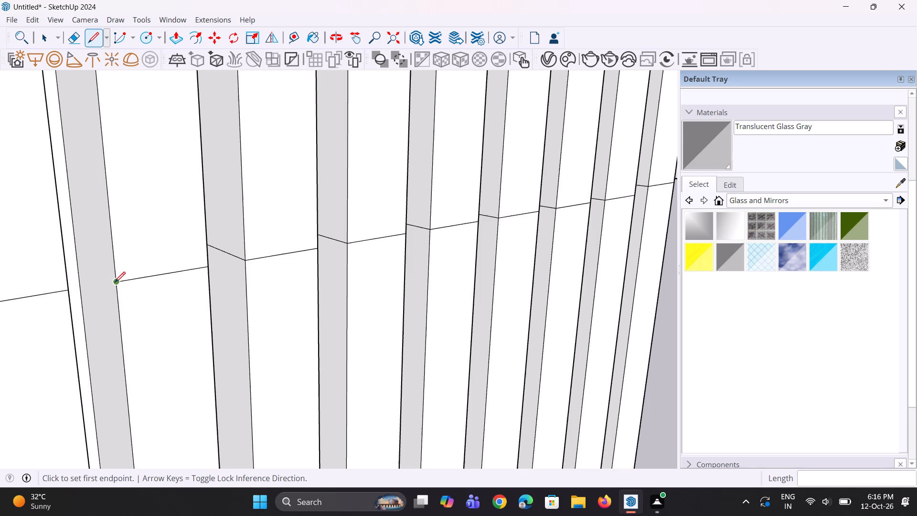
left_click(115, 282)
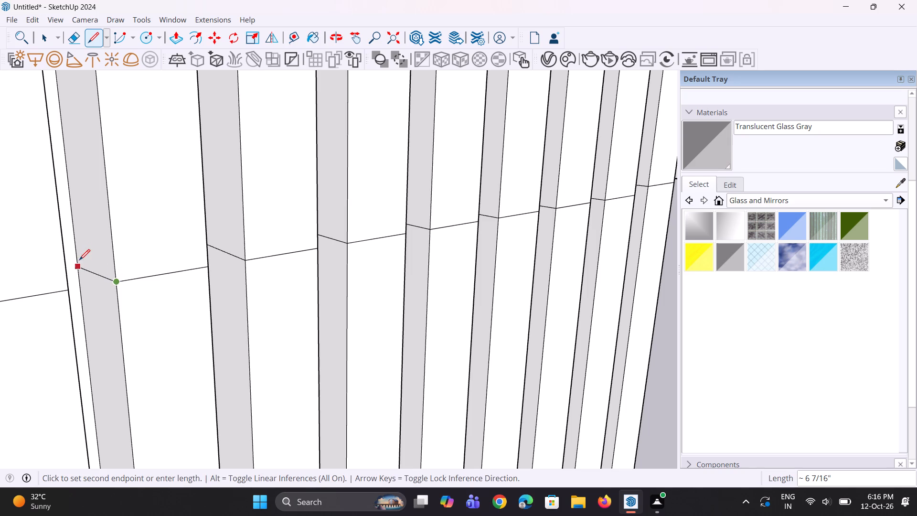
left_click(77, 255)
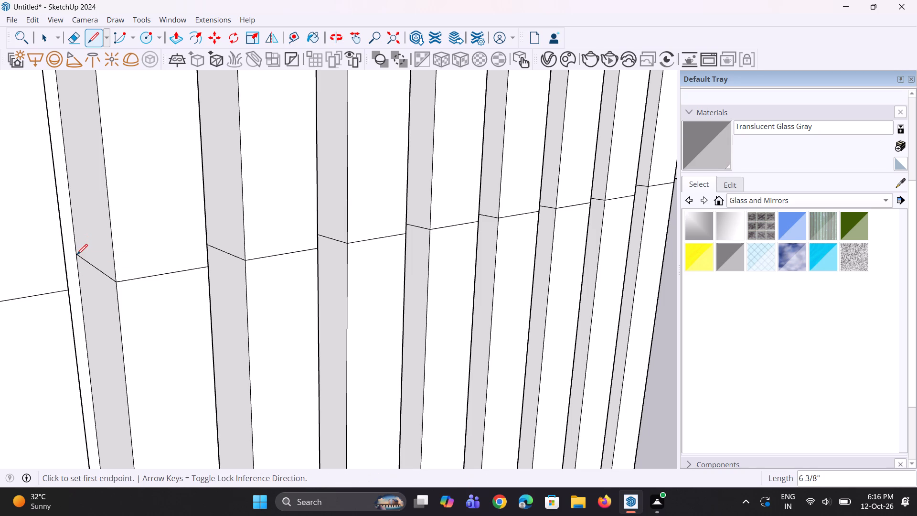
Draw a 6 3/8" cut line from the following fin's front-face level line across its side facing the already cut fins.
middle_click_drag(122, 312, 29, 313)
scroll(32, 312, "down", 4)
middle_click_drag(33, 310, 15, 314)
scroll(16, 283, "up", 5)
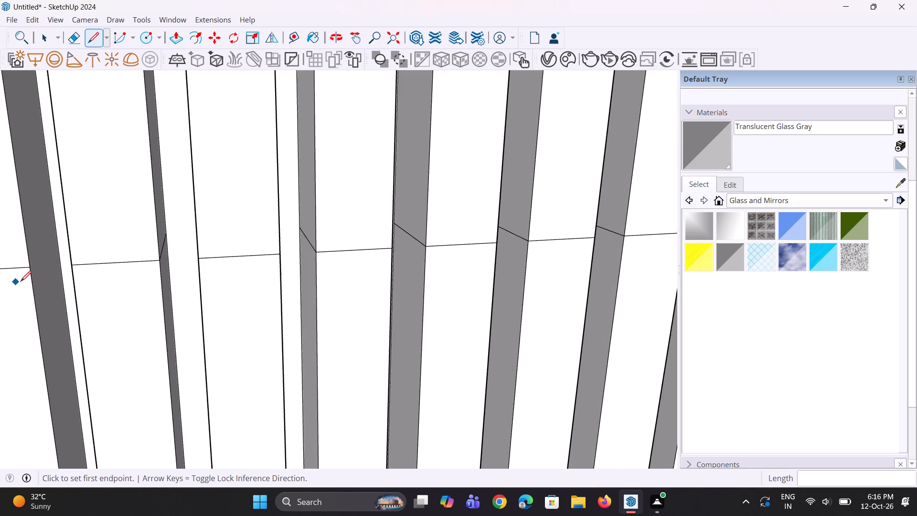
scroll(21, 281, "up", 3)
left_click(34, 264)
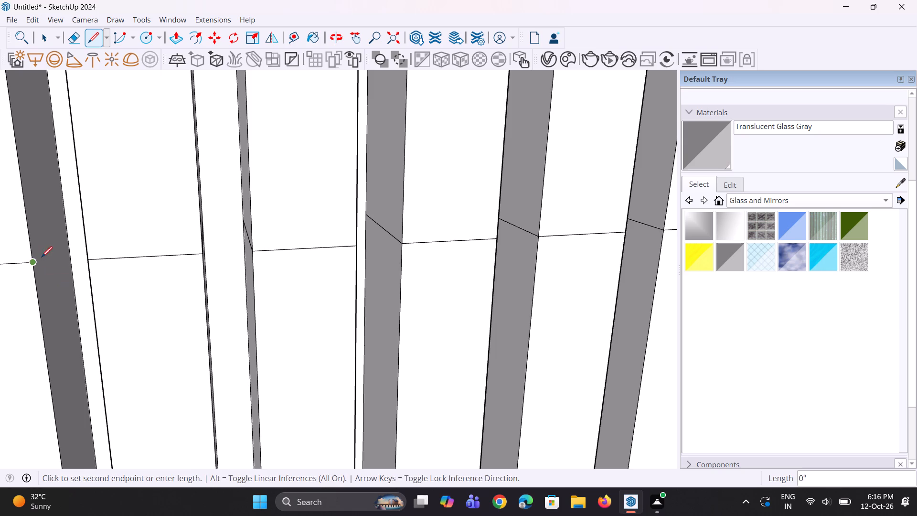
left_click(65, 225)
scroll(96, 267, "down", 1)
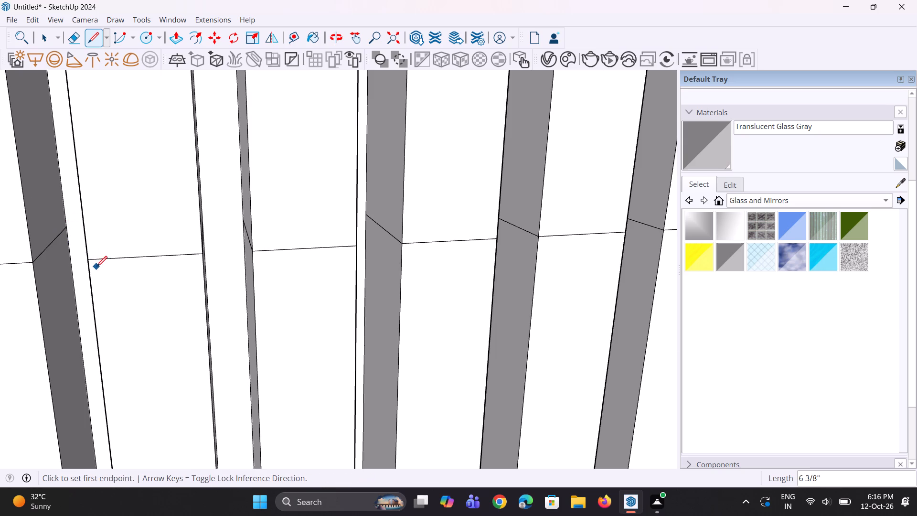
scroll(96, 267, "down", 6)
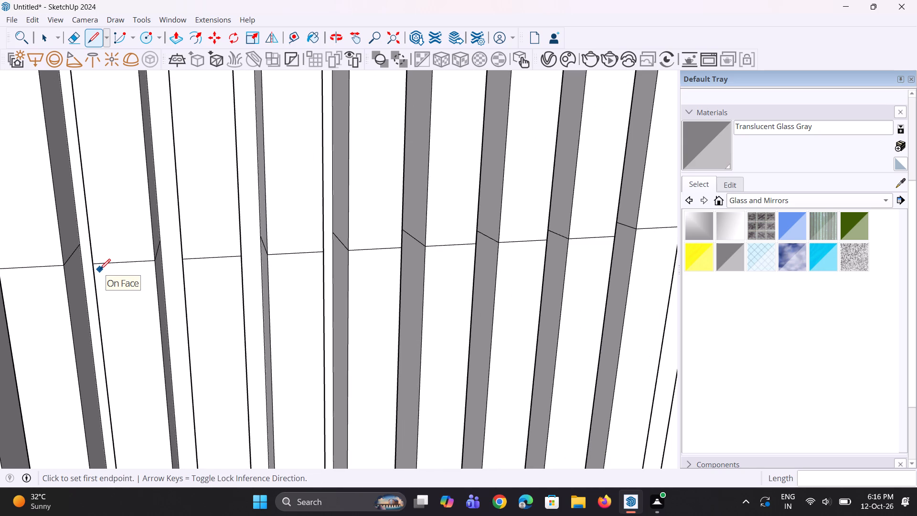
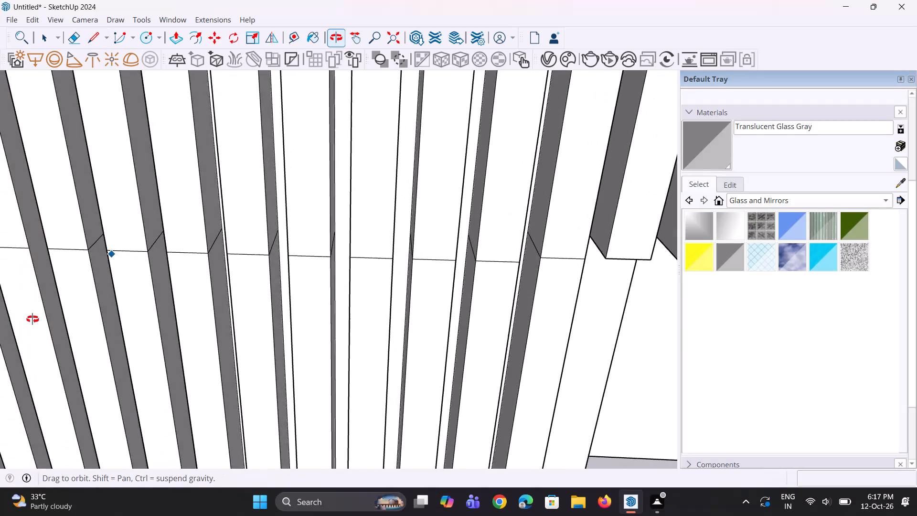
Draw a 6 3/8" cut line from the same fin's front-face level line across its side facing away from the cut fins.
middle_click_drag(138, 300, 0, 322)
scroll(60, 268, "up", 2)
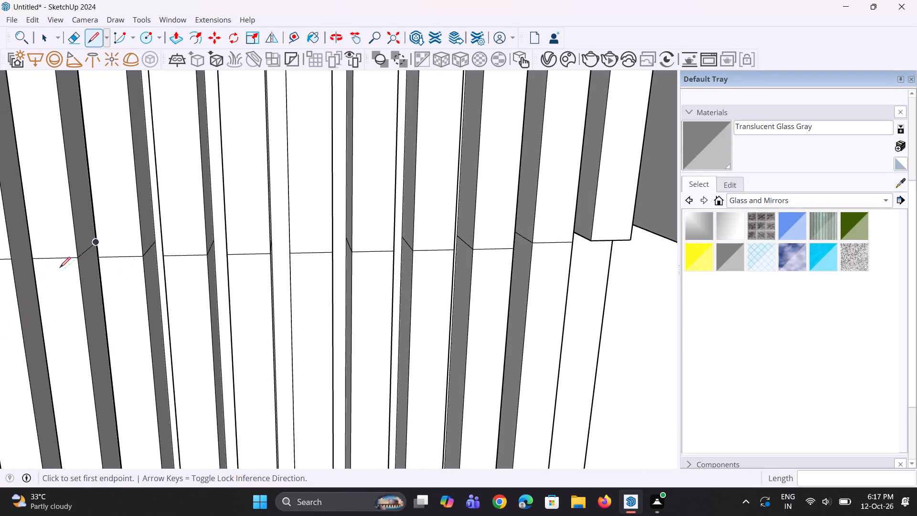
scroll(60, 268, "up", 2)
scroll(60, 268, "down", 5)
scroll(103, 271, "down", 4)
middle_click_drag(4, 280, 159, 280)
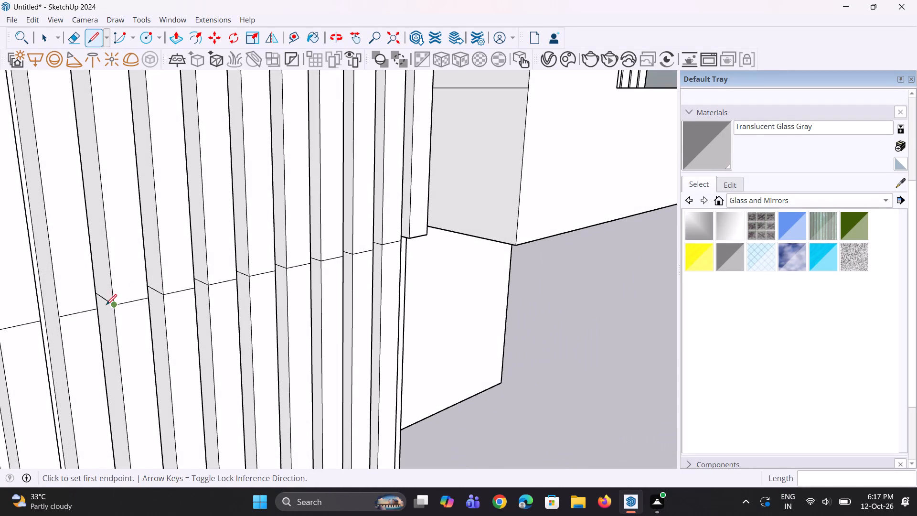
scroll(61, 309, "up", 6)
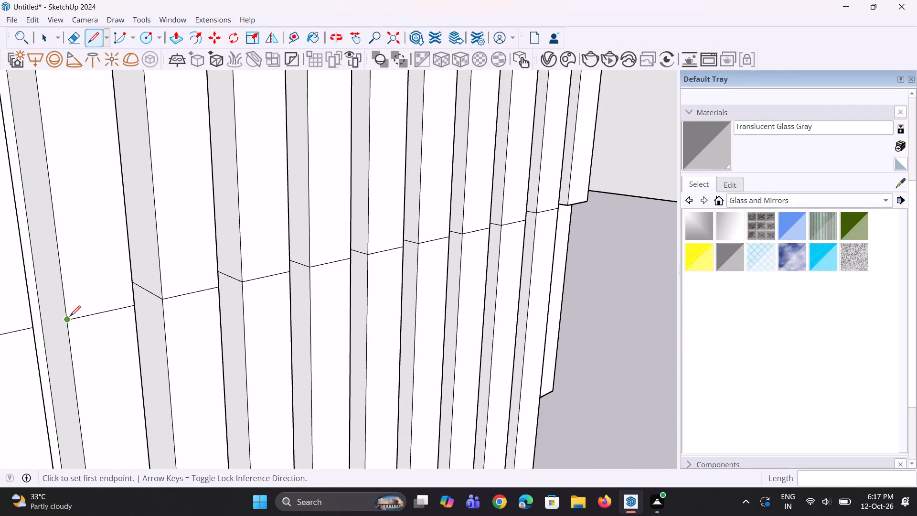
left_click(70, 316)
left_click(40, 294)
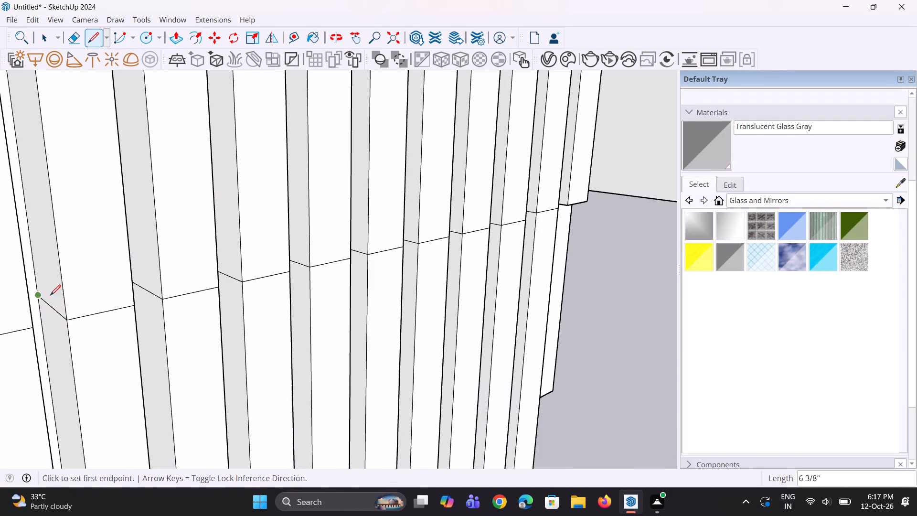
Draw a 6 3/8" cut line from the next uncut fin's front-face level line across its side facing the cut fins.
middle_click_drag(133, 322, 0, 341)
scroll(103, 287, "down", 10)
scroll(38, 290, "up", 6)
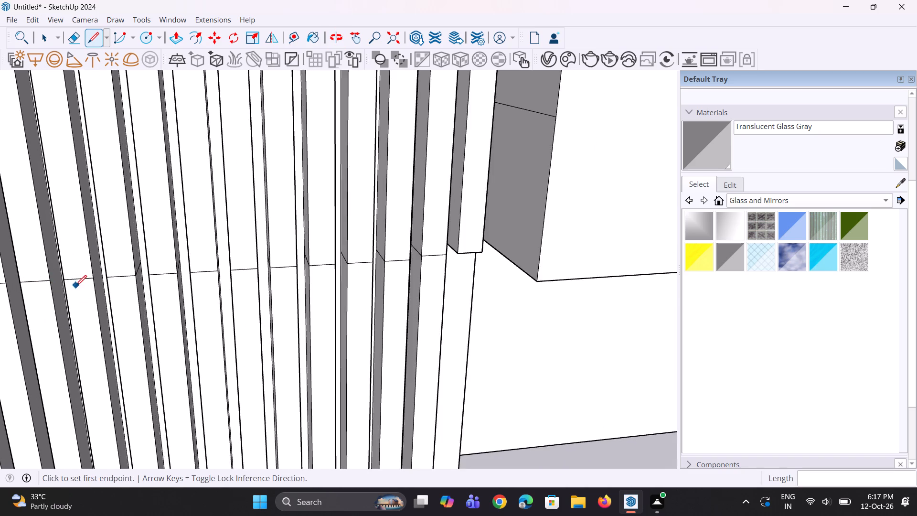
scroll(76, 286, "up", 10)
middle_click_drag(110, 270, 86, 282)
left_click(78, 260)
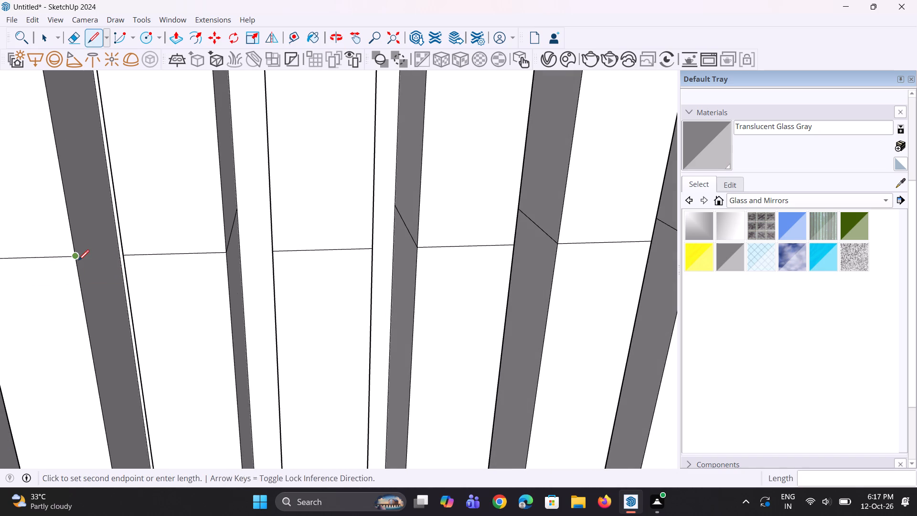
left_click(108, 205)
Draw a 6 3/8" cut line from that fin's level line across its opposite side, facing away from the cut fins.
middle_click_drag(220, 318, 234, 313)
scroll(295, 281, "down", 4)
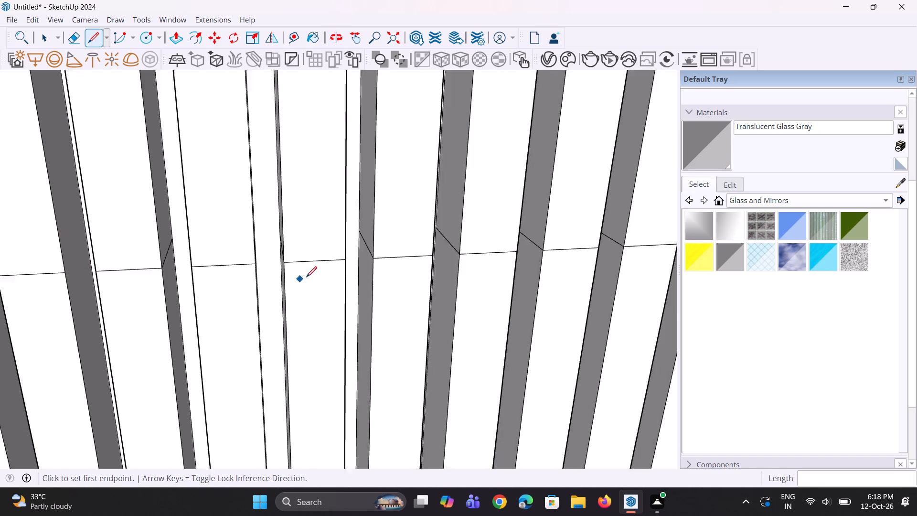
scroll(306, 277, "down", 7)
scroll(189, 257, "up", 2)
middle_click_drag(147, 302, 46, 295)
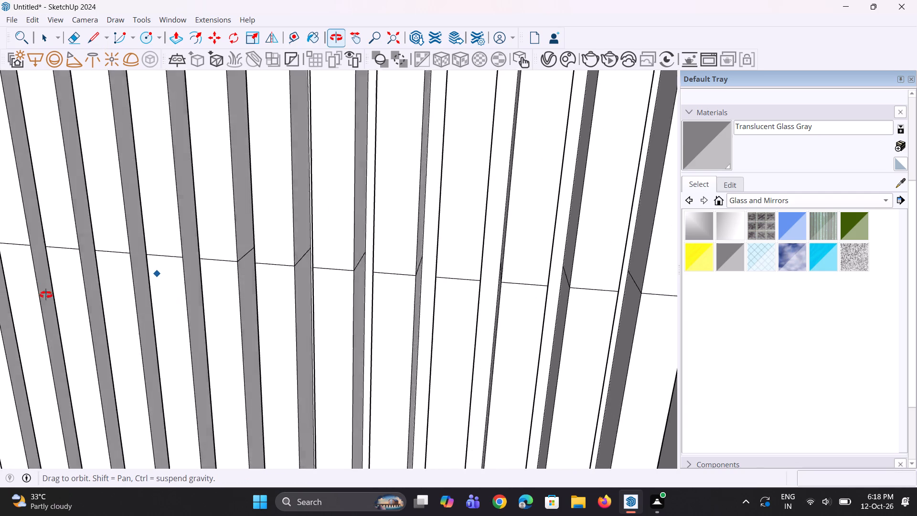
middle_click_drag(46, 295, 39, 289)
scroll(152, 263, "up", 5)
scroll(230, 249, "up", 6)
middle_click_drag(236, 256, 357, 253)
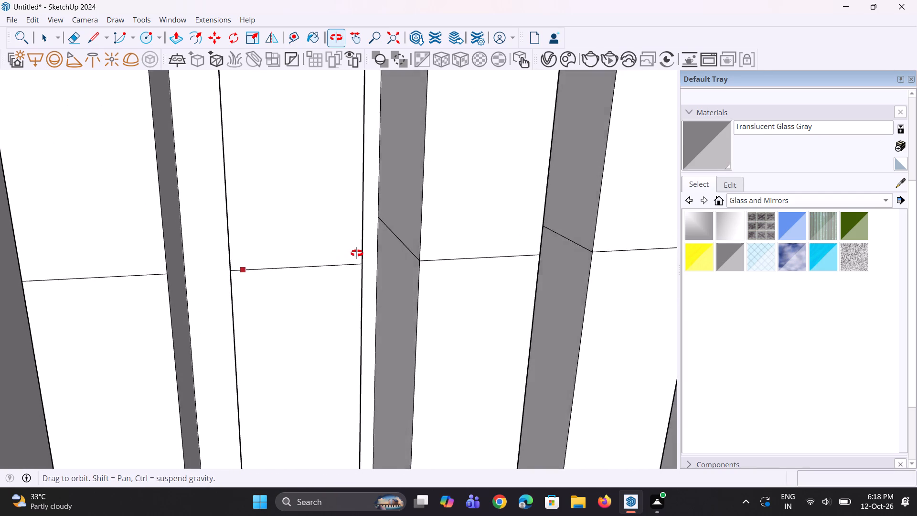
middle_click_drag(357, 253, 425, 246)
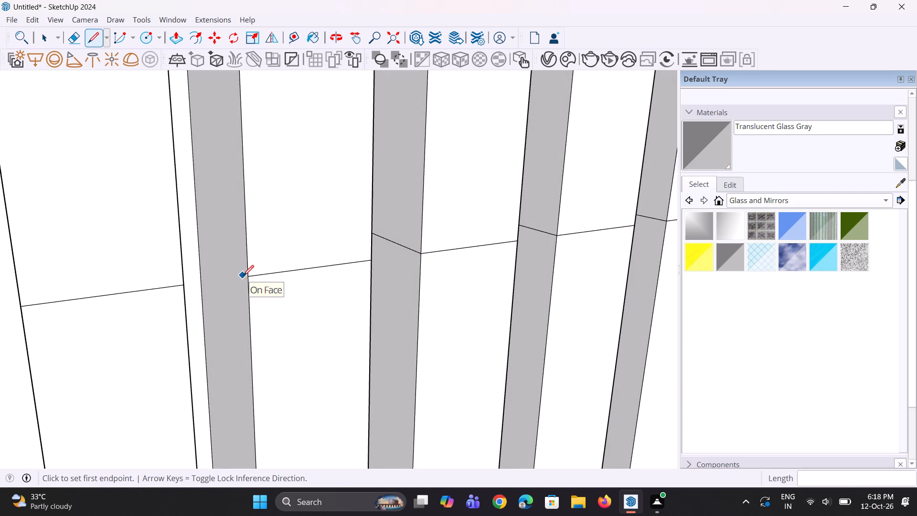
left_click(249, 276)
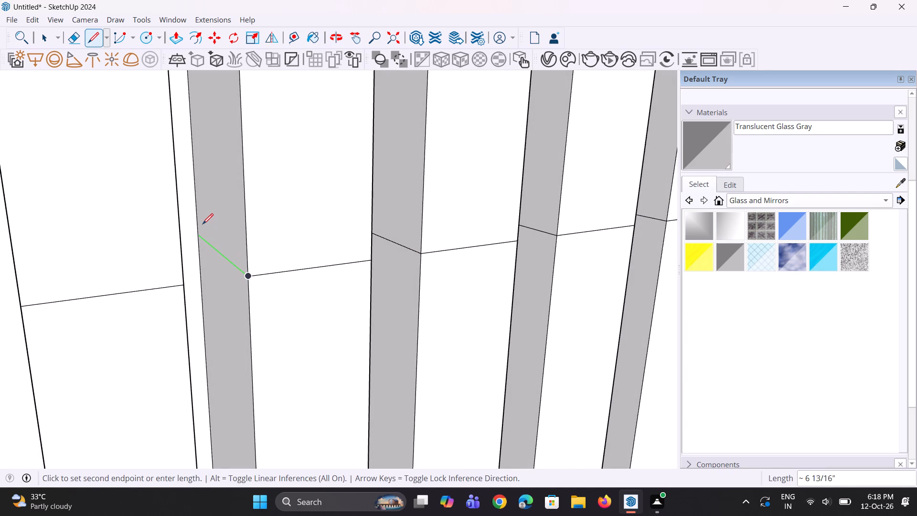
middle_click_drag(203, 233, 190, 254)
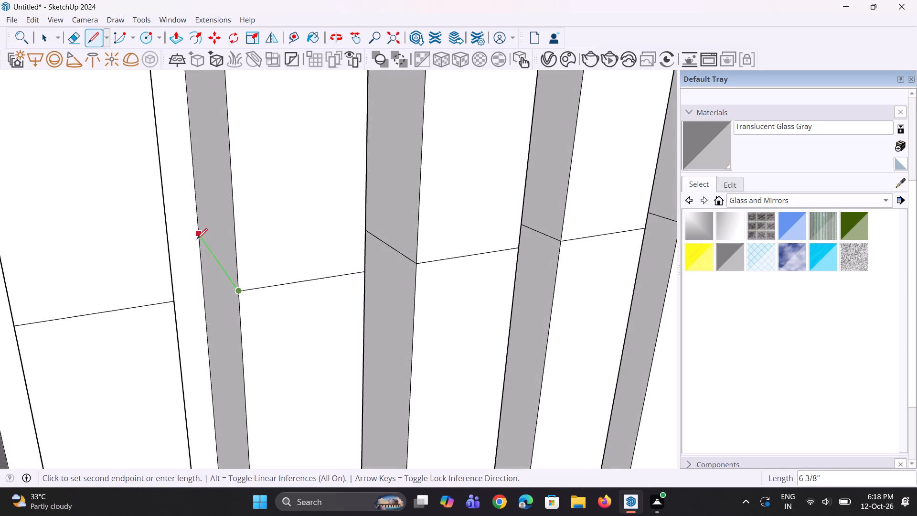
left_click(197, 235)
Draw a 6 3/8" cut line from the following uncut fin's level line across its side facing the cut fins.
scroll(197, 235, "down", 11)
middle_click_drag(254, 323, 151, 308)
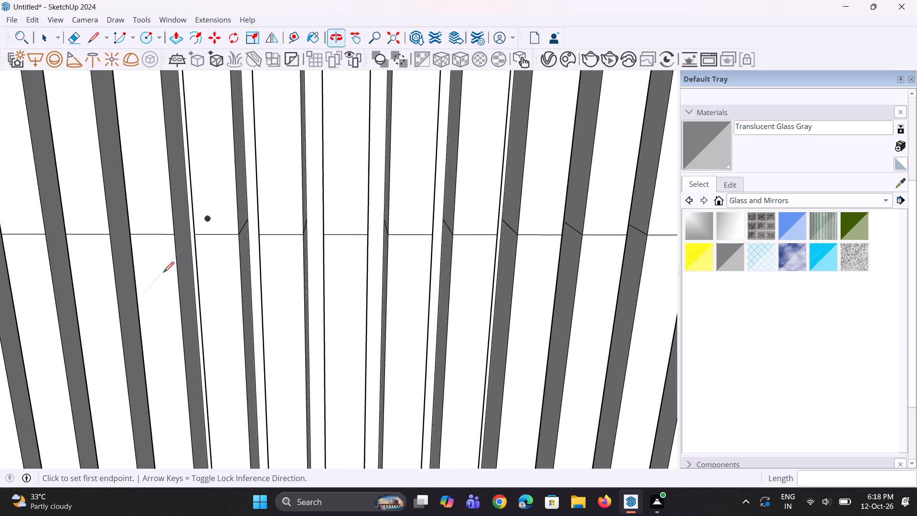
scroll(193, 230, "up", 7)
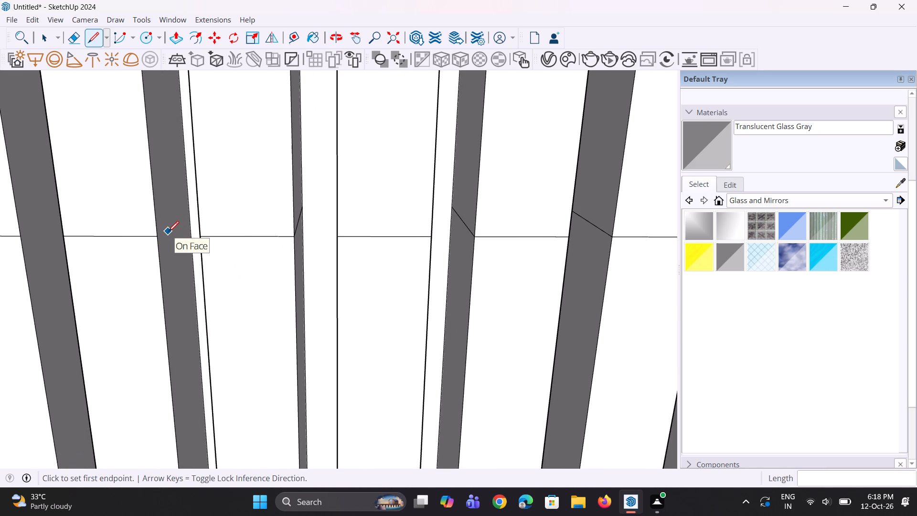
scroll(165, 236, "up", 3)
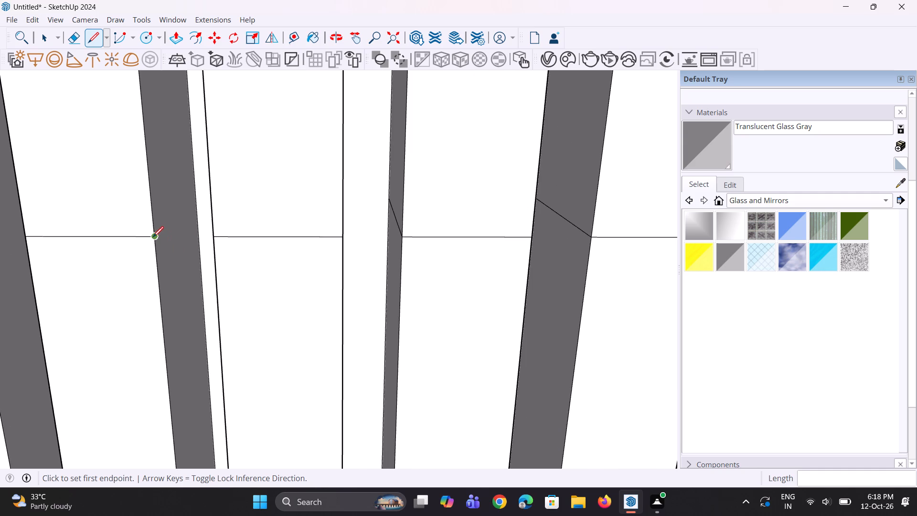
left_click(153, 237)
left_click(198, 194)
Draw a 6 3/8" cut line from that same fin's level line across its side facing away from the cut fins.
scroll(285, 292, "down", 15)
scroll(260, 282, "up", 1)
middle_click_drag(253, 283, 326, 281)
scroll(287, 274, "up", 3)
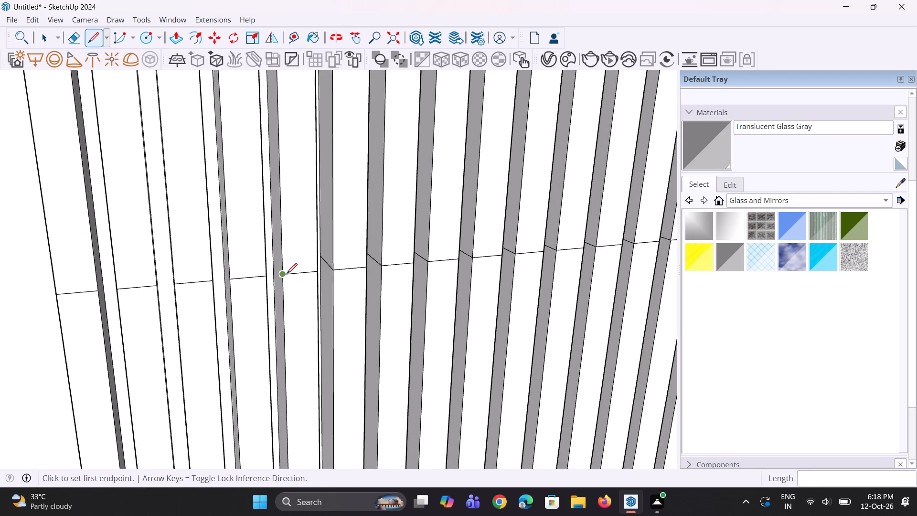
scroll(287, 274, "up", 5)
left_click(287, 273)
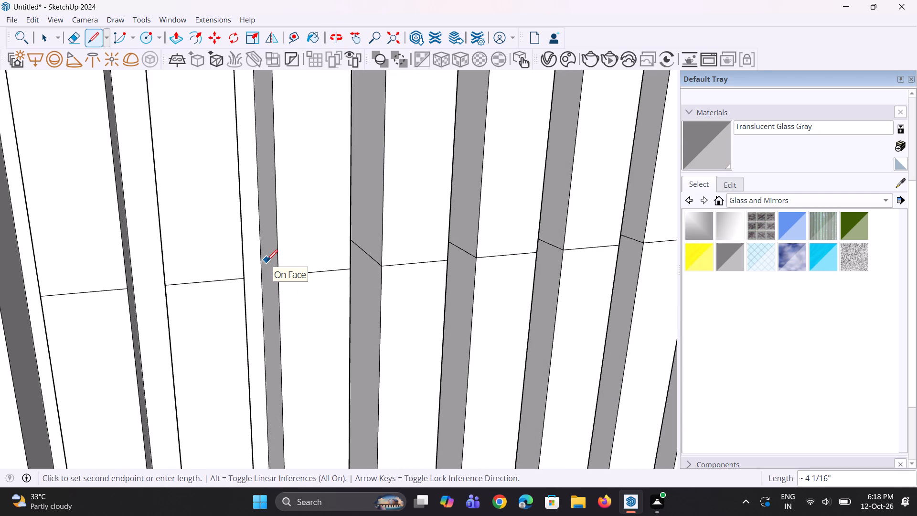
key("ctrl+z")
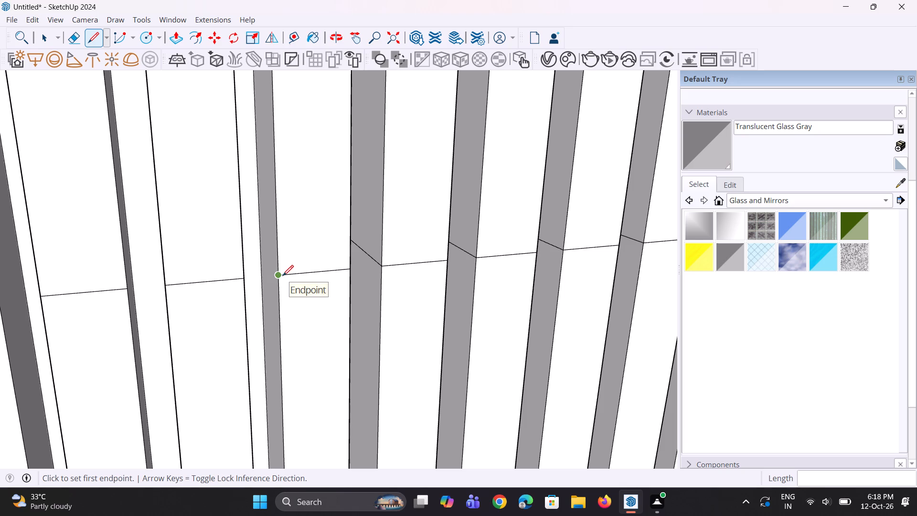
left_click(277, 276)
left_click(260, 243)
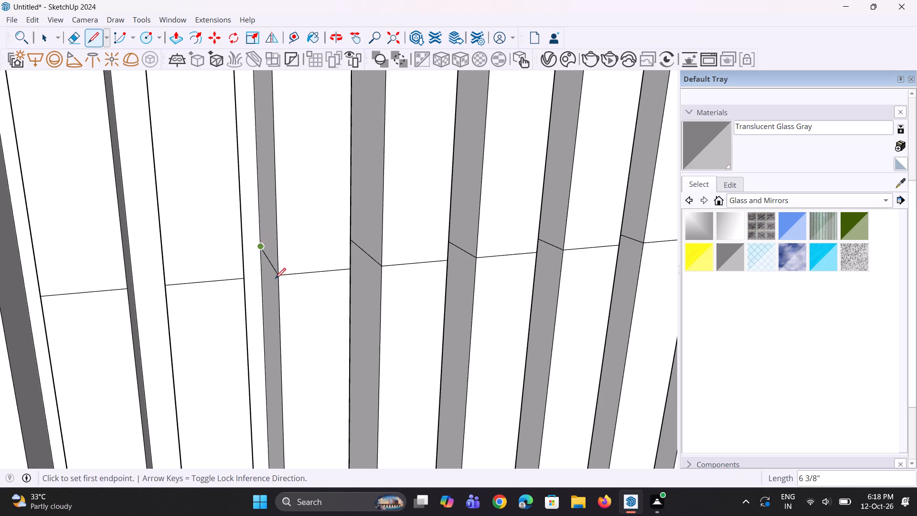
Draw a 6 3/8" cut line across the side facing the cut fins on the second uncut fin along, starting from its front-face level line.
scroll(275, 312, "down", 5)
middle_click_drag(273, 318, 189, 339)
scroll(211, 317, "up", 5)
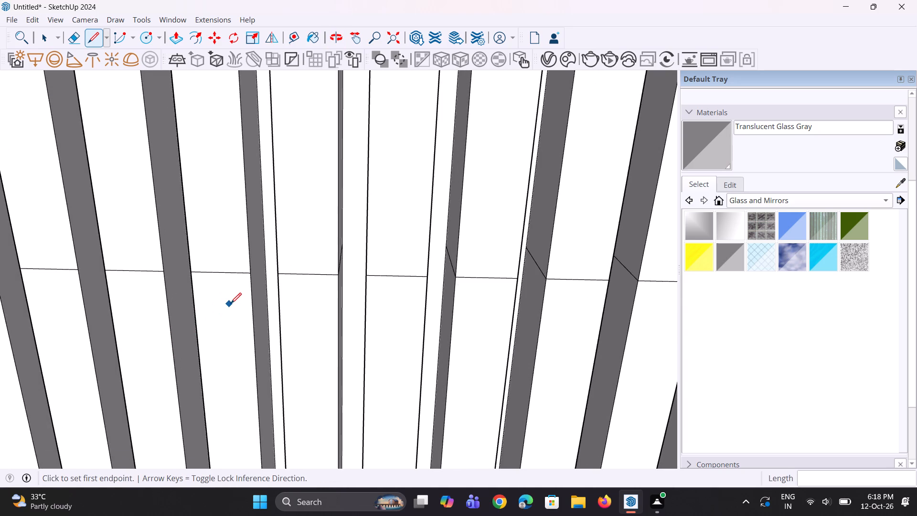
scroll(231, 303, "up", 1)
middle_click_drag(230, 298, 173, 303)
scroll(155, 264, "up", 2)
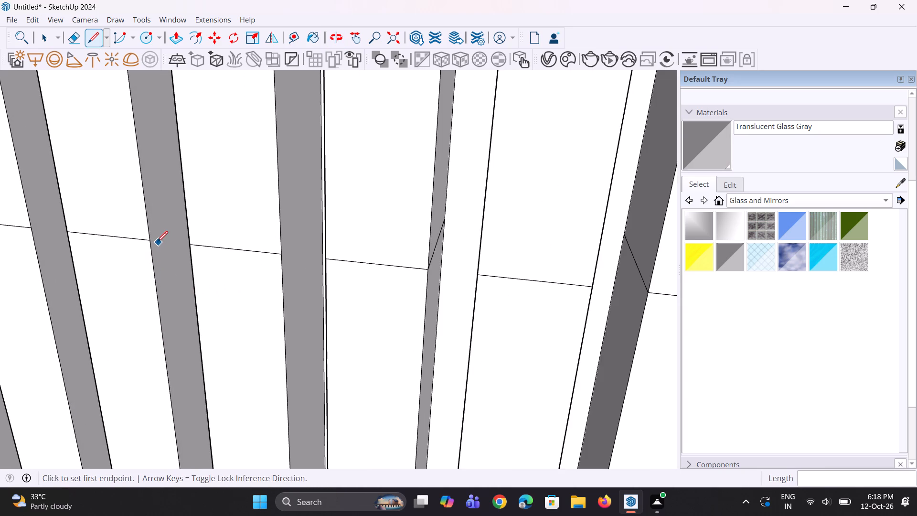
left_click(151, 241)
middle_click_drag(162, 262, 225, 259)
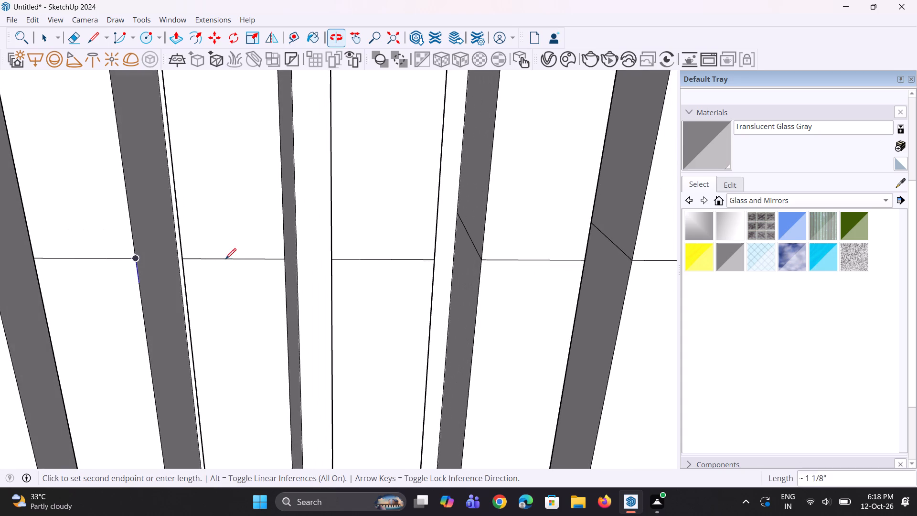
scroll(139, 253, "up", 3)
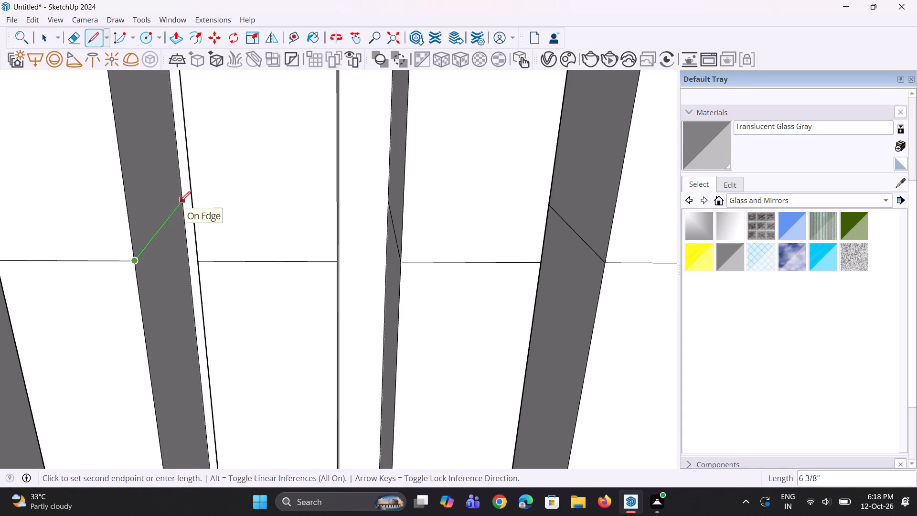
left_click(180, 202)
Extend the front-face level line as a cut across another uncut side of the neighbouring fins.
scroll(205, 257, "down", 8)
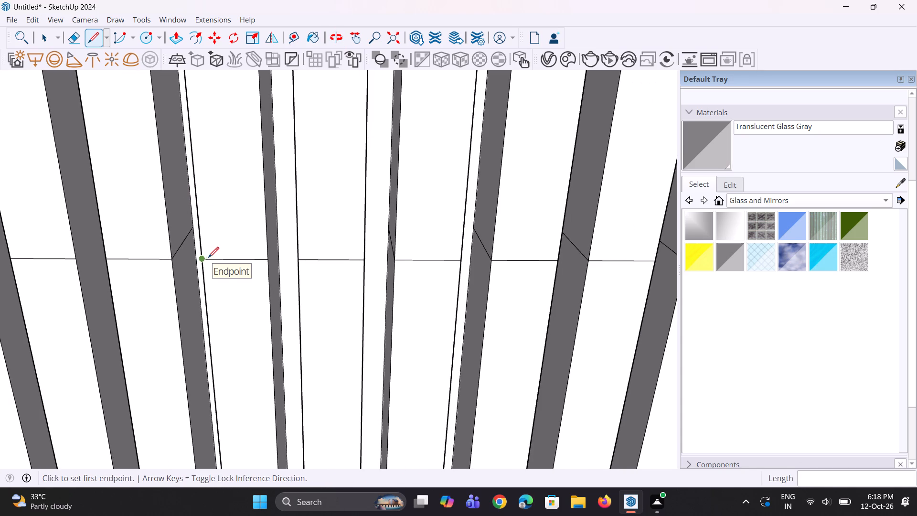
middle_click_drag(210, 258, 256, 263)
scroll(267, 263, "down", 4)
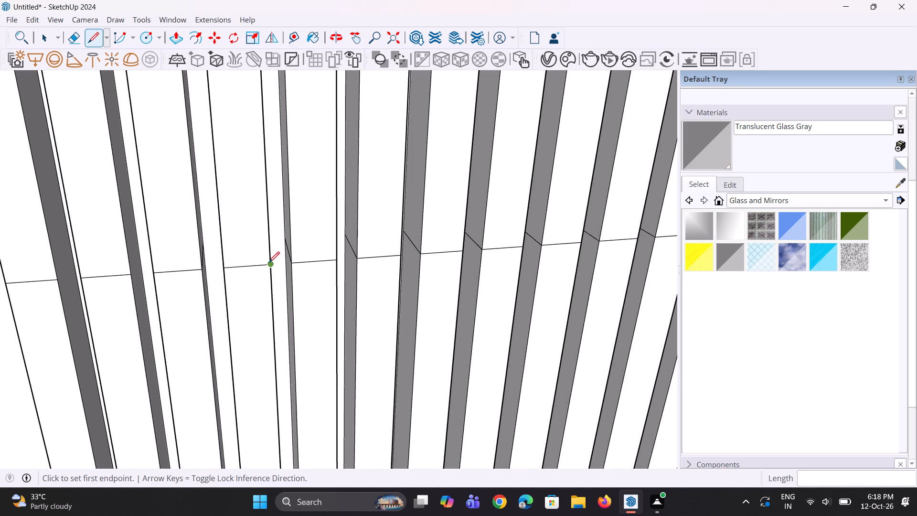
scroll(269, 262, "down", 1)
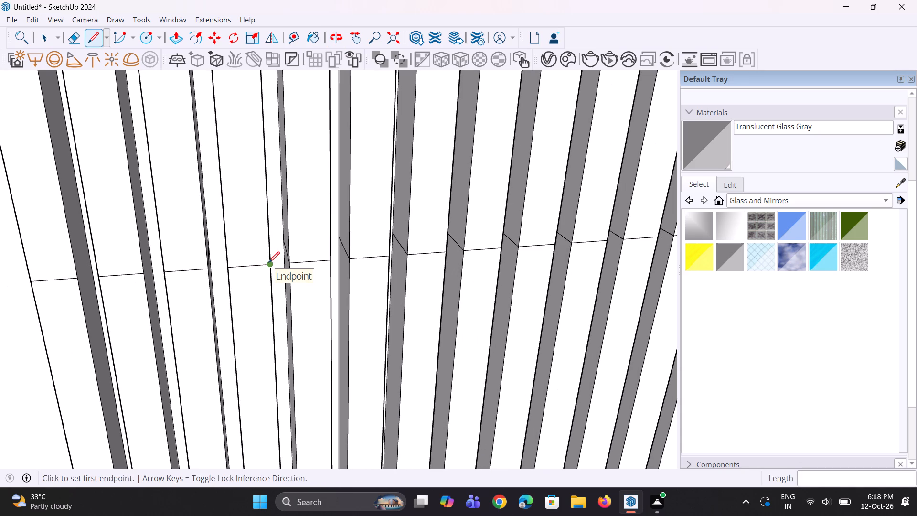
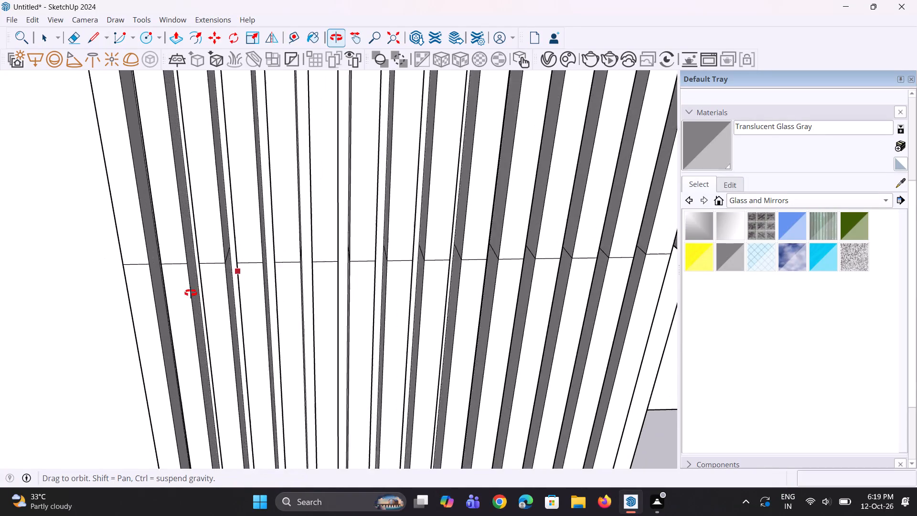
Extend the front-face level line as 6 3/8" cuts across both sides of the fourth fin from the row's uncut end.
scroll(224, 280, "up", 16)
middle_click_drag(314, 285, 275, 279)
left_click(261, 276)
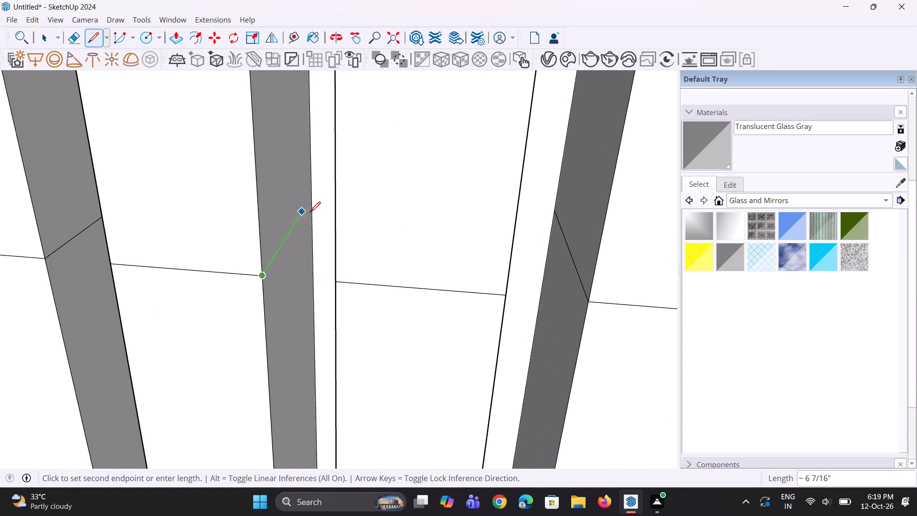
left_click(310, 197)
scroll(339, 237, "down", 5)
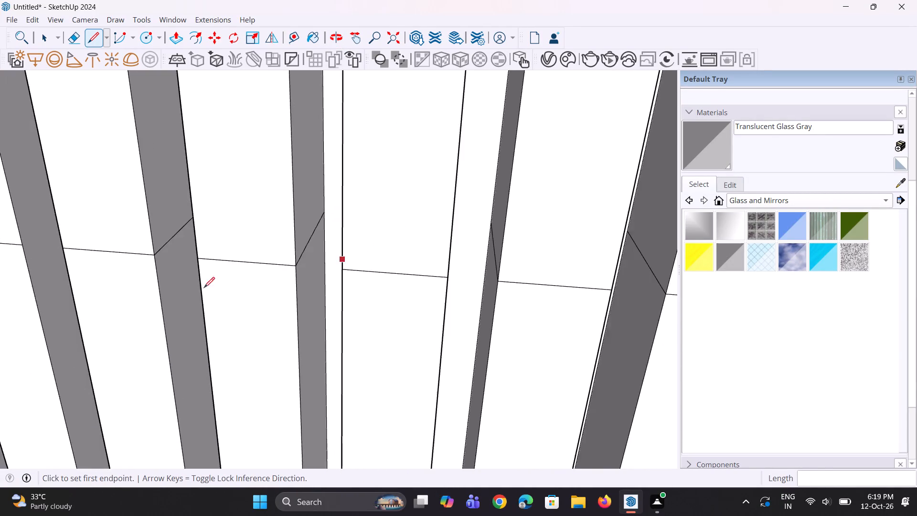
middle_click_drag(190, 297, 364, 253)
scroll(272, 270, "up", 2)
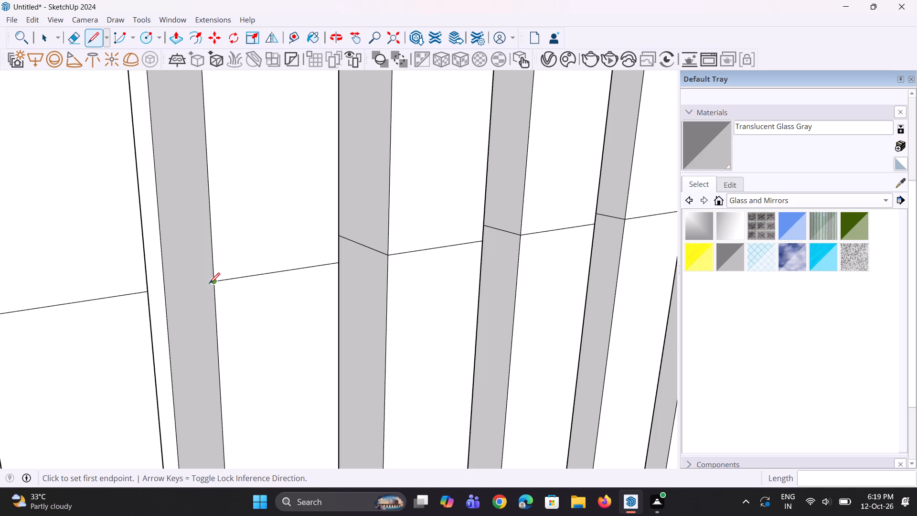
left_click(210, 284)
left_click(160, 235)
Draw a 6 3/8" cut line across the side facing away from the cut fins on the third fin from the end.
middle_click_drag(207, 276, 80, 292)
scroll(74, 289, "down", 2)
middle_click_drag(95, 275, 144, 264)
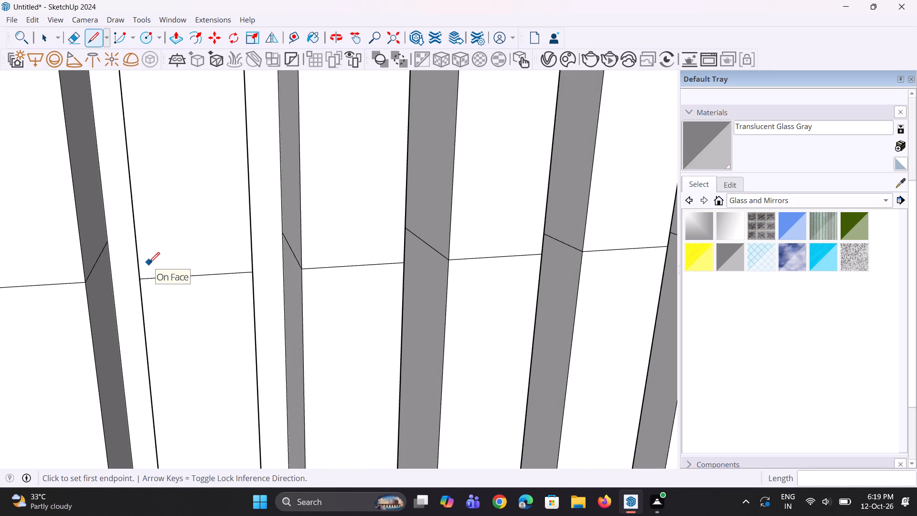
scroll(221, 258, "down", 3)
scroll(248, 290, "down", 2)
middle_click_drag(305, 335, 327, 319)
scroll(343, 300, "down", 2)
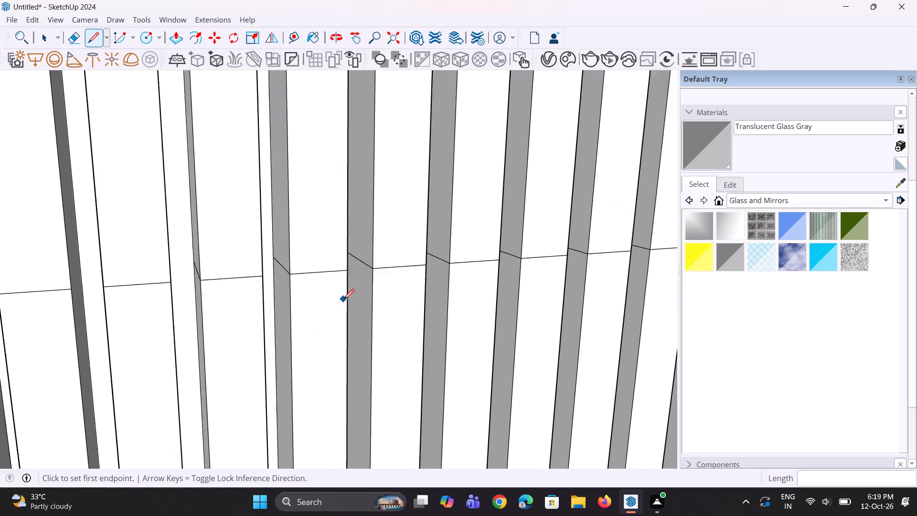
scroll(343, 300, "down", 3)
middle_click_drag(248, 315, 88, 362)
scroll(118, 306, "up", 7)
middle_click_drag(196, 296, 388, 266)
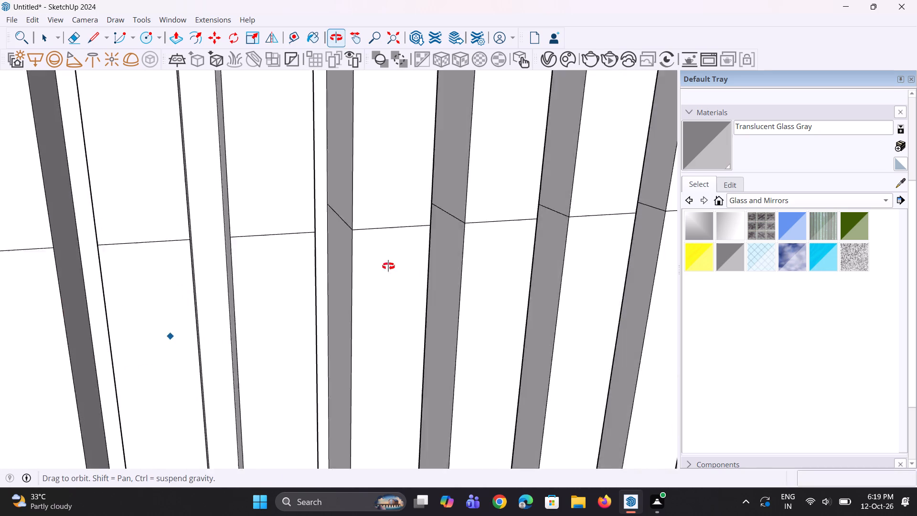
middle_click_drag(388, 266, 432, 247)
scroll(275, 242, "up", 3)
middle_click_drag(242, 276, 220, 285)
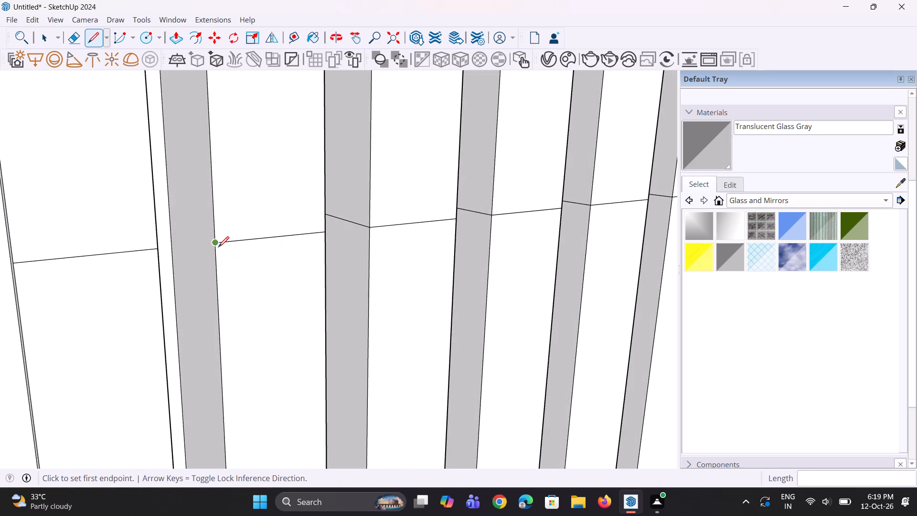
left_click(219, 242)
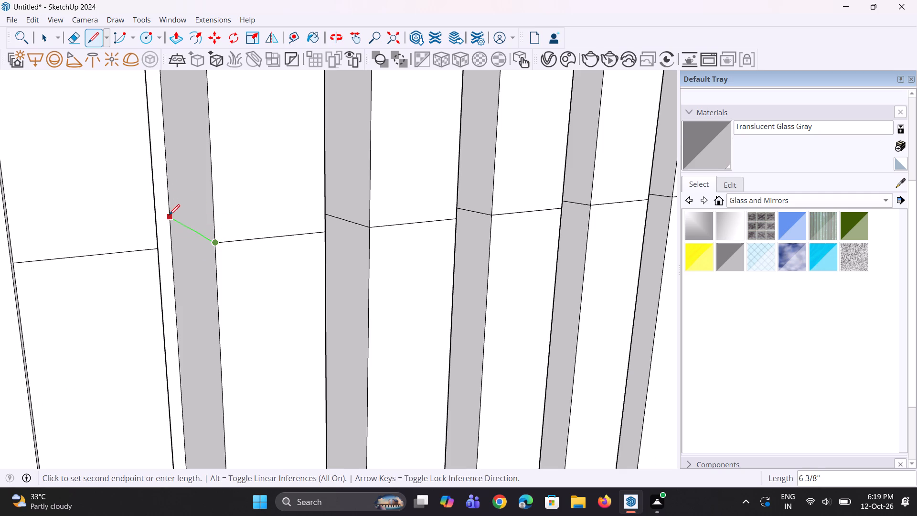
left_click(169, 215)
Draw a 6 3/8" cut line across the side facing the cut fins on the second fin from the end.
middle_click_drag(153, 272, 86, 314)
scroll(95, 312, "down", 3)
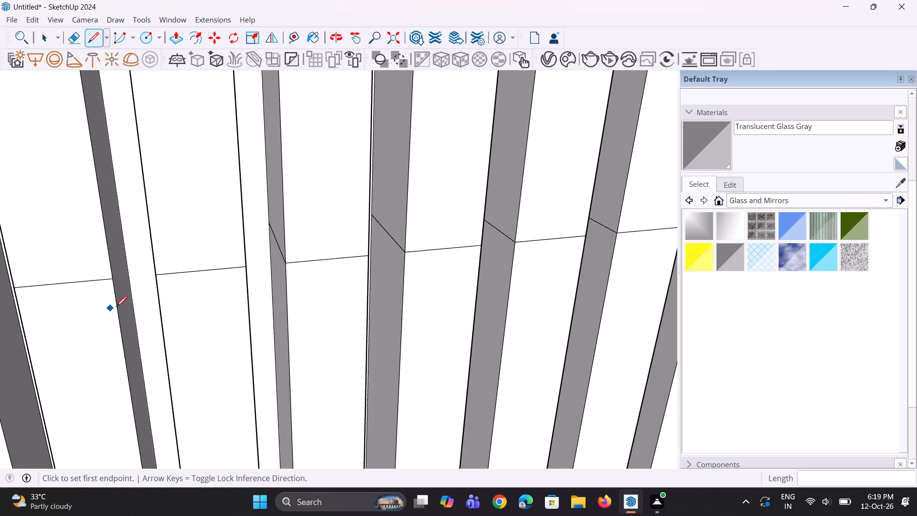
middle_click_drag(116, 307, 73, 312)
scroll(111, 258, "up", 3)
left_click(116, 265)
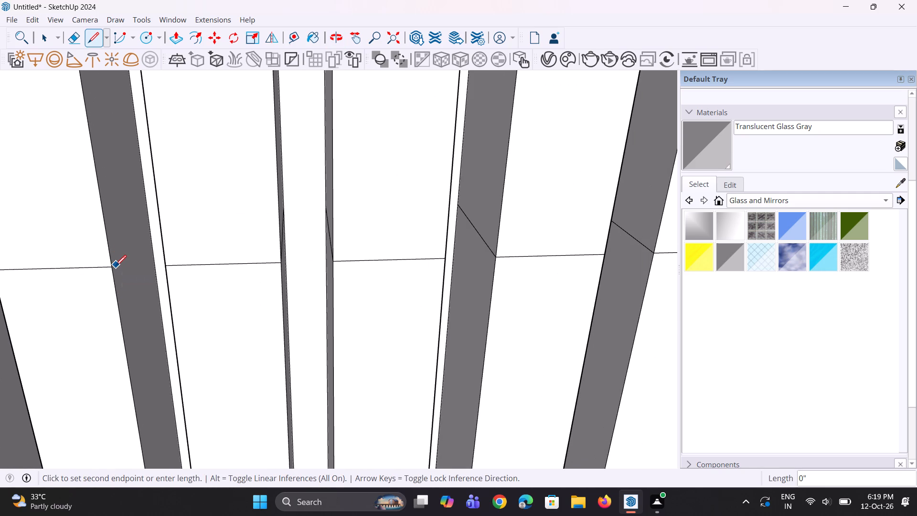
key("ctrl+z")
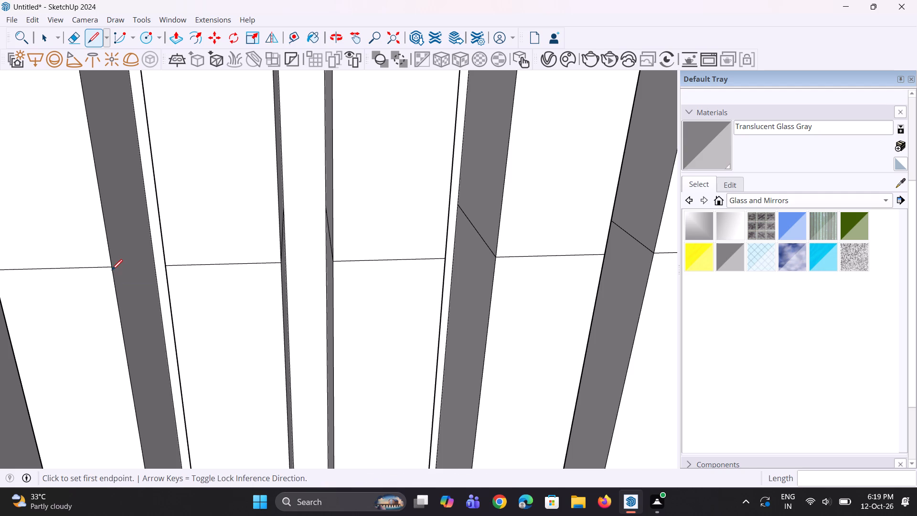
scroll(112, 270, "up", 2)
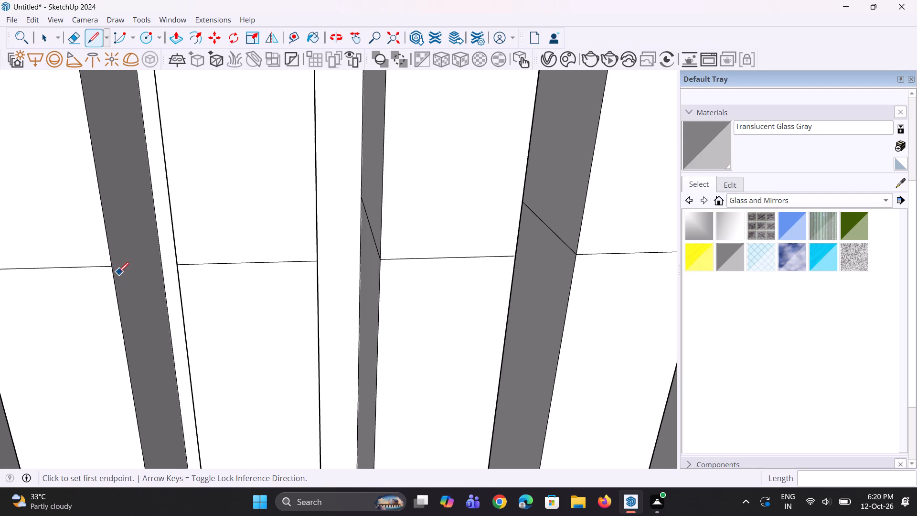
left_click(115, 269)
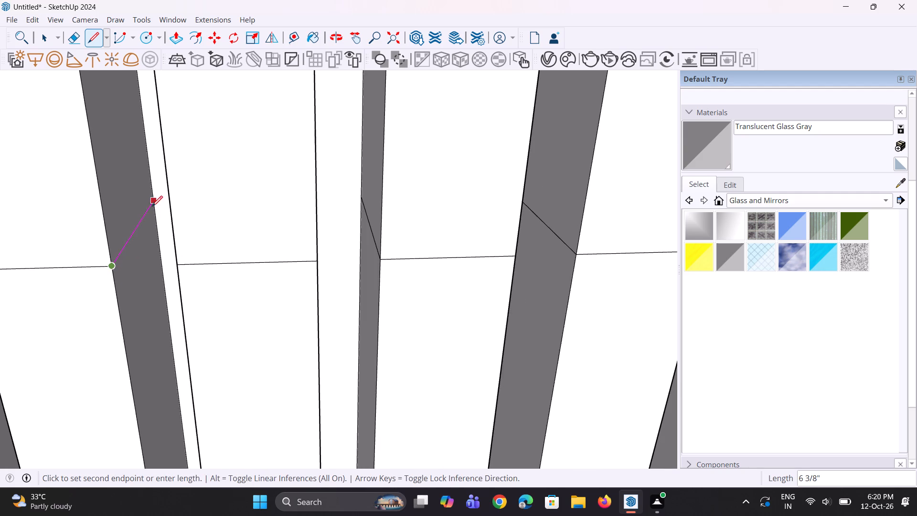
left_click(151, 200)
Draw a 6 3/8" cut line across the same second-to-last fin's side facing the end fin.
scroll(202, 295, "down", 10)
middle_click_drag(55, 311, 211, 268)
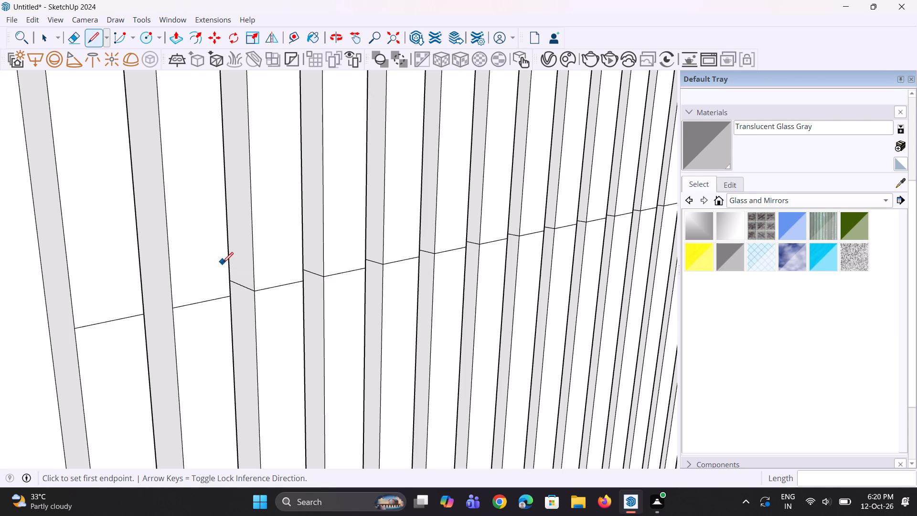
middle_click_drag(285, 255, 239, 287)
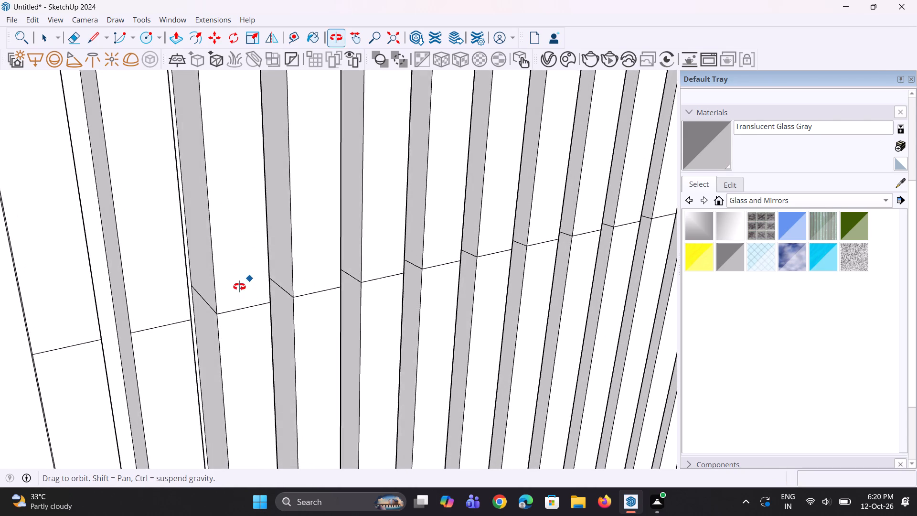
middle_click_drag(239, 287, 239, 287)
scroll(130, 337, "up", 6)
middle_click_drag(130, 337, 165, 322)
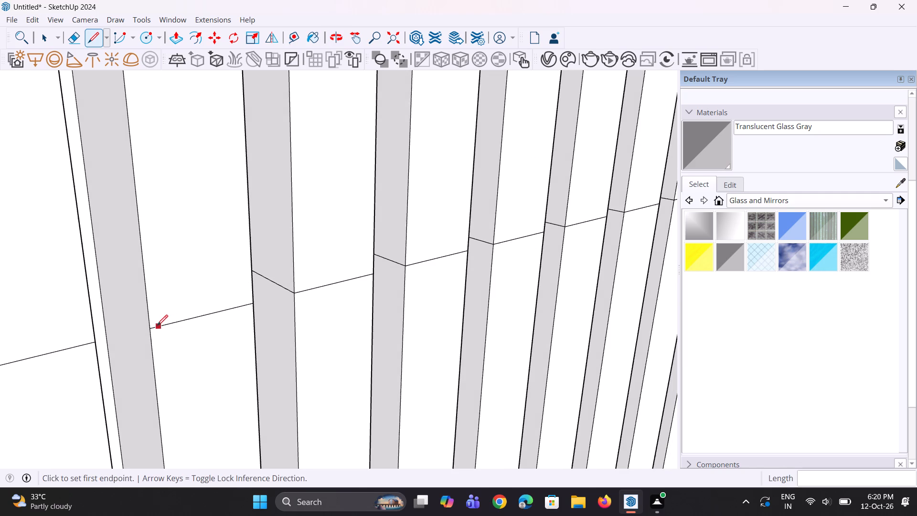
left_click(153, 326)
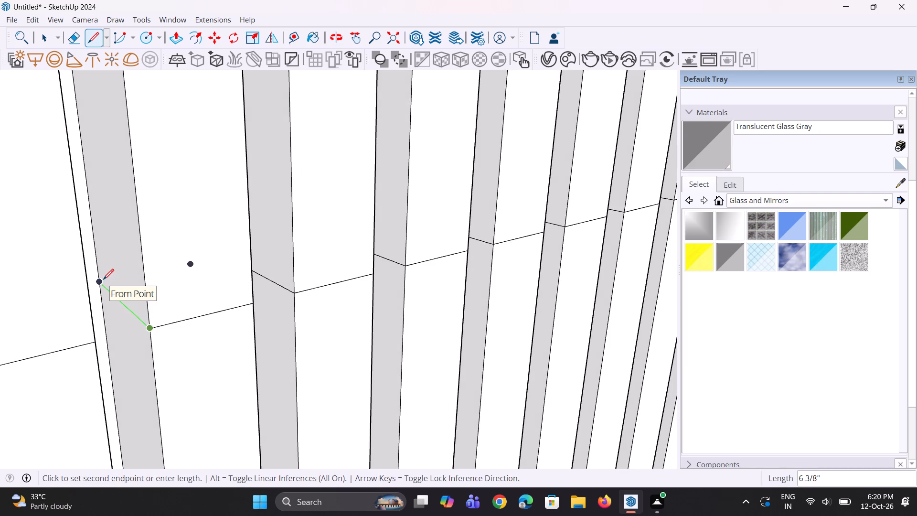
left_click(103, 279)
Draw a 6 3/8" cut line from the end fin's level line across its side facing the other fins.
scroll(124, 283, "down", 5)
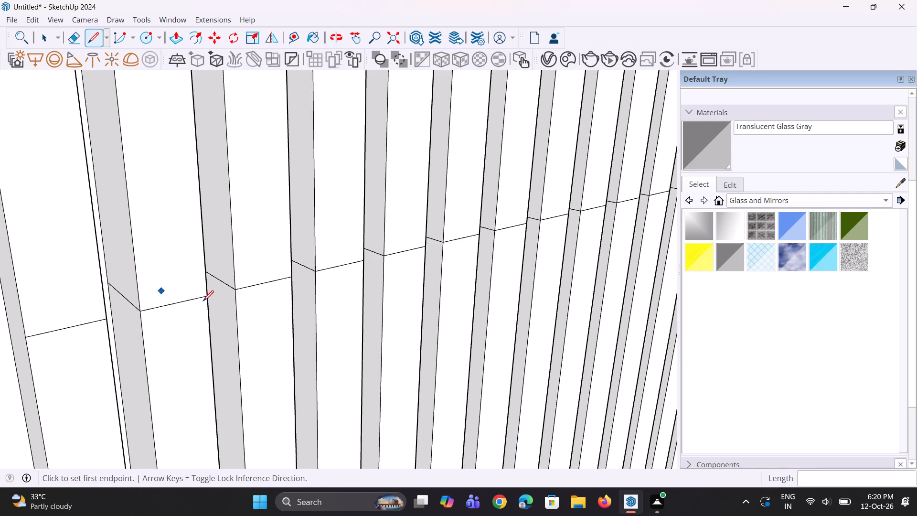
middle_click_drag(203, 301, 62, 328)
scroll(147, 307, "down", 4)
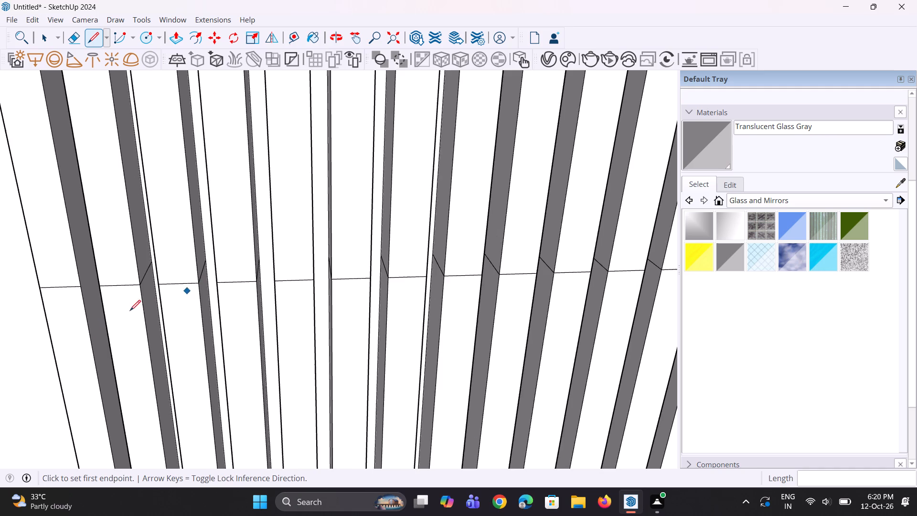
scroll(86, 324, "up", 11)
middle_click_drag(183, 310, 295, 312)
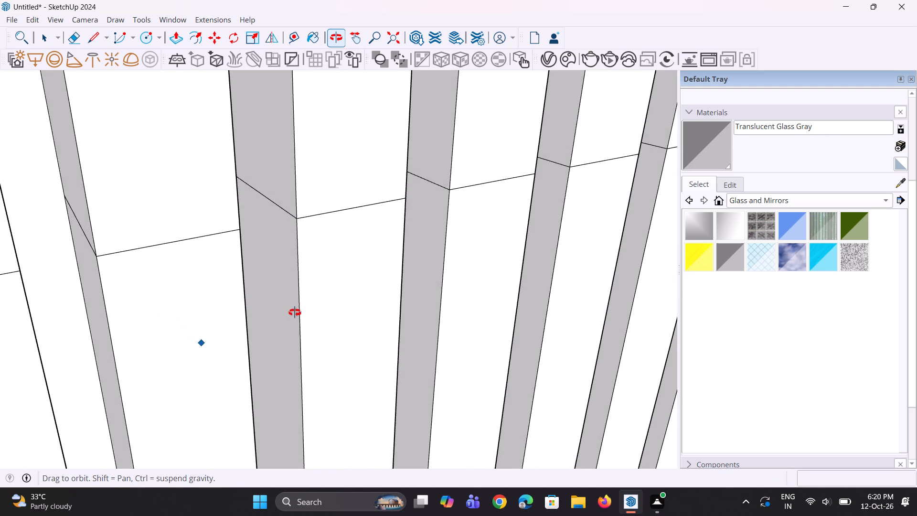
middle_click_drag(295, 312, 278, 326)
scroll(278, 326, "down", 9)
middle_click_drag(209, 336, 276, 333)
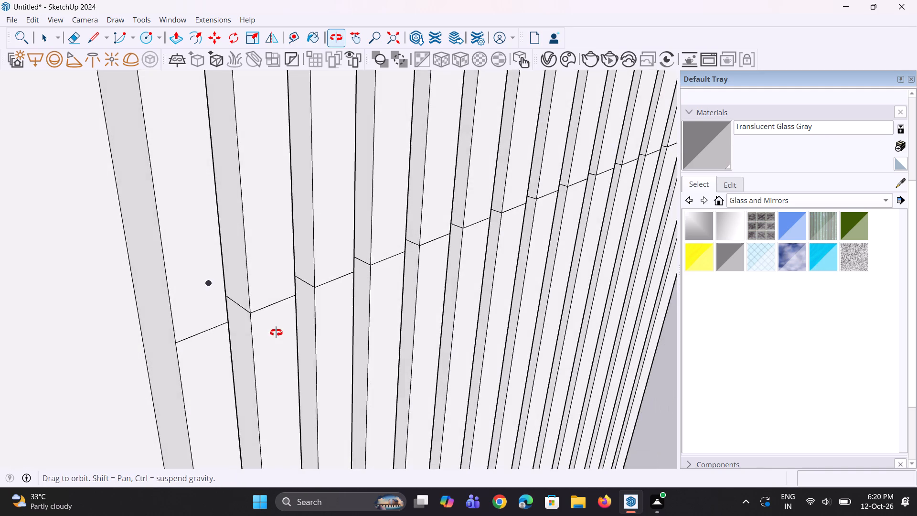
middle_click_drag(276, 333, 75, 347)
scroll(130, 276, "up", 3)
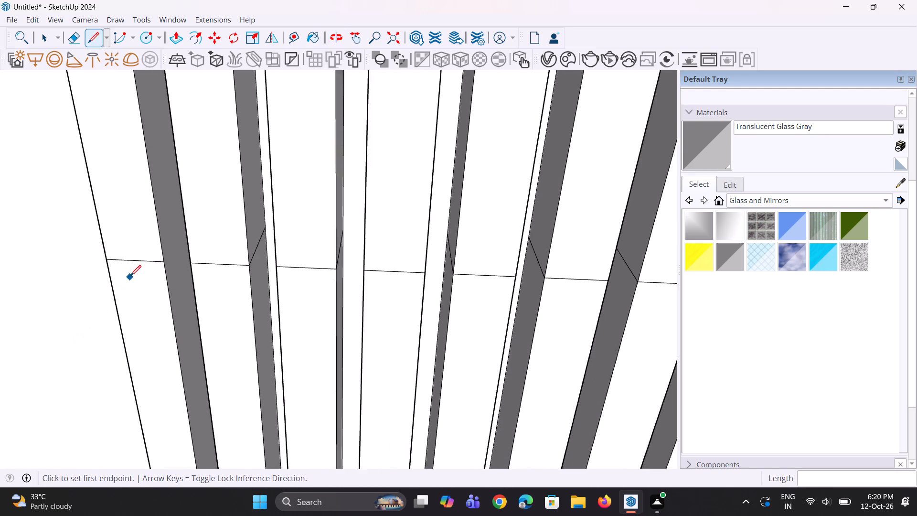
scroll(130, 276, "up", 3)
left_click(183, 254)
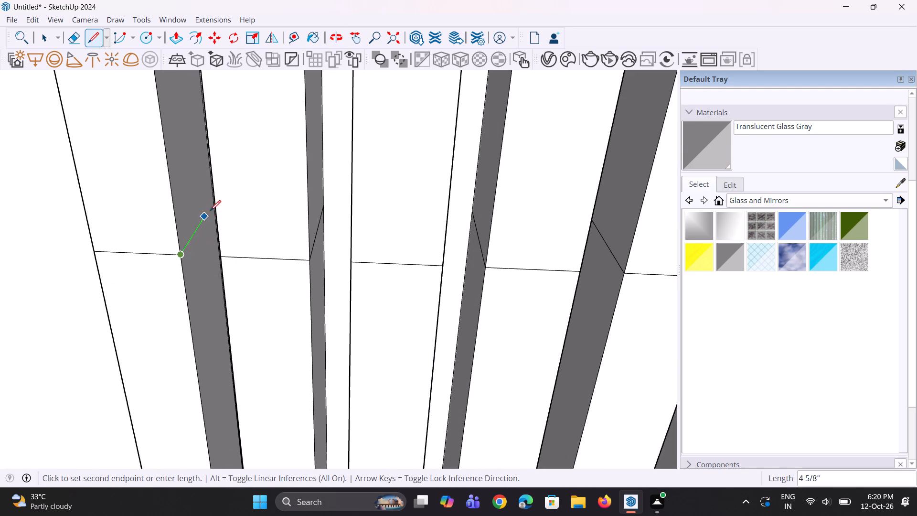
scroll(194, 211, "up", 7)
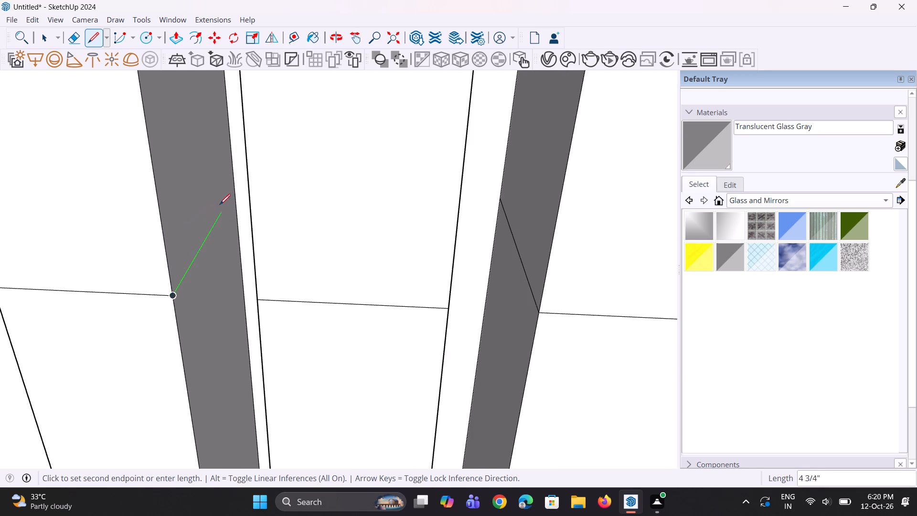
left_click(234, 192)
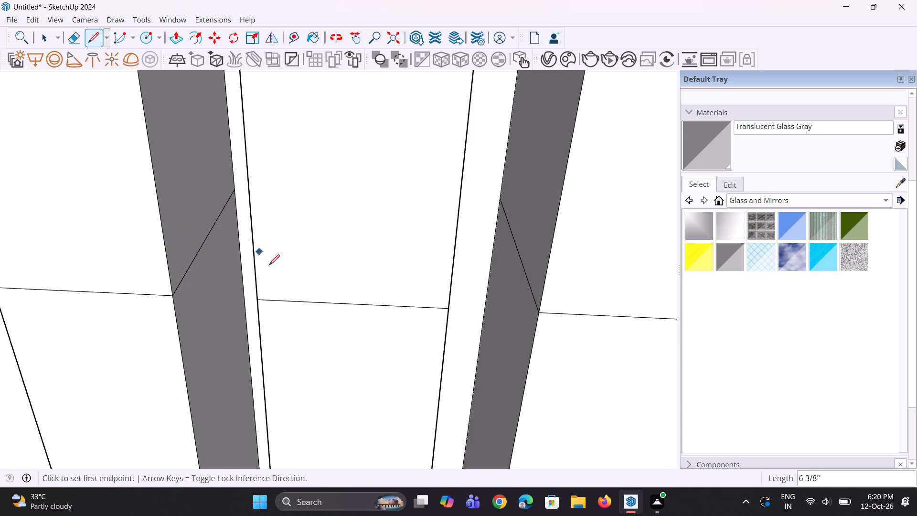
Draw a 6 3/8" cut line from the end fin's level line across its outer side.
scroll(307, 276, "down", 9)
middle_click_drag(300, 300, 527, 255)
left_click(260, 313)
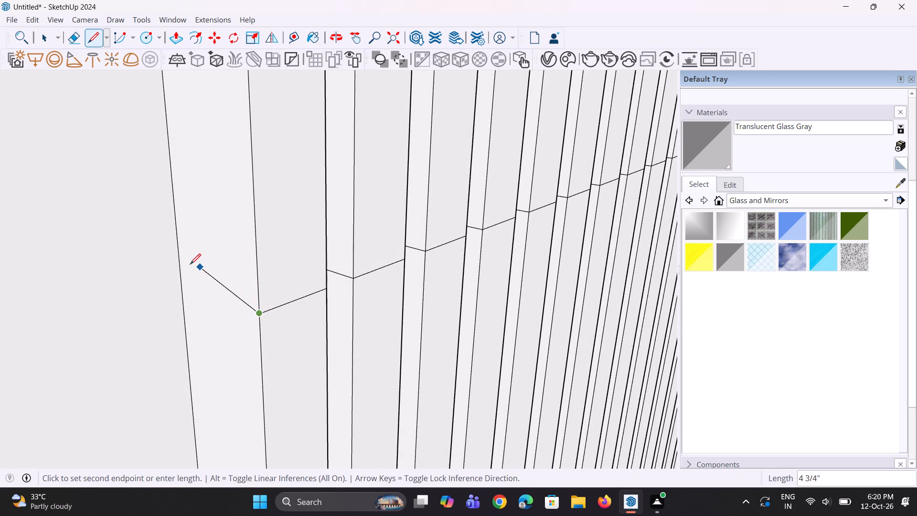
left_click(180, 278)
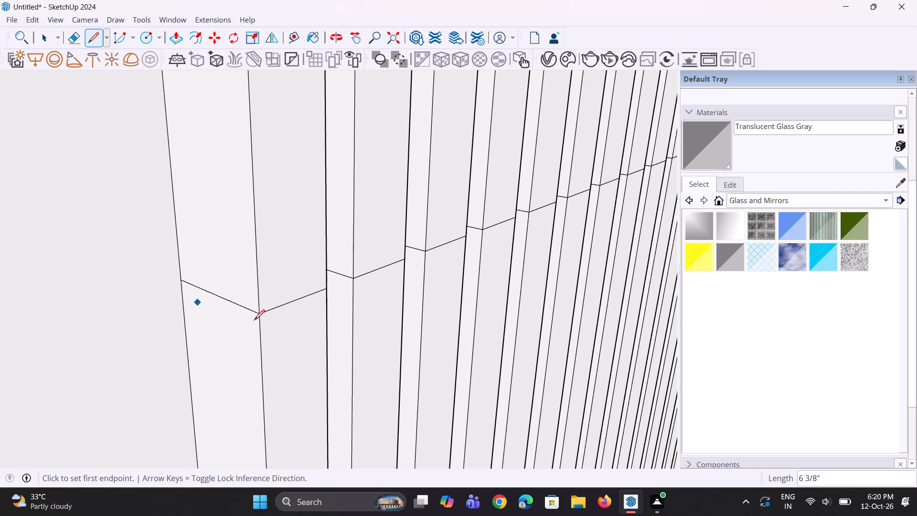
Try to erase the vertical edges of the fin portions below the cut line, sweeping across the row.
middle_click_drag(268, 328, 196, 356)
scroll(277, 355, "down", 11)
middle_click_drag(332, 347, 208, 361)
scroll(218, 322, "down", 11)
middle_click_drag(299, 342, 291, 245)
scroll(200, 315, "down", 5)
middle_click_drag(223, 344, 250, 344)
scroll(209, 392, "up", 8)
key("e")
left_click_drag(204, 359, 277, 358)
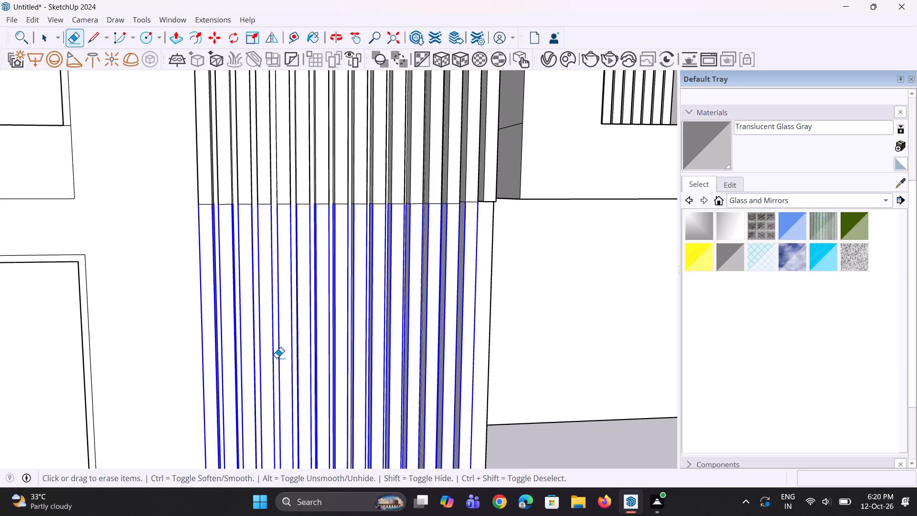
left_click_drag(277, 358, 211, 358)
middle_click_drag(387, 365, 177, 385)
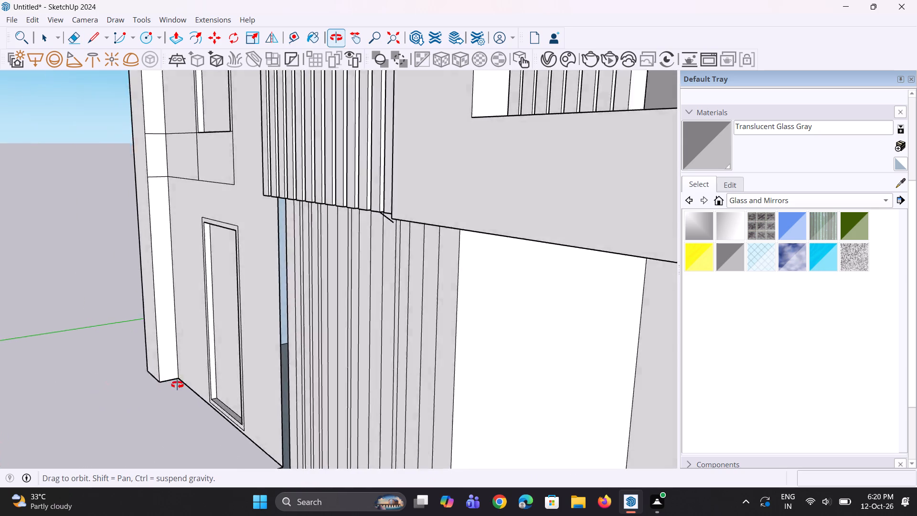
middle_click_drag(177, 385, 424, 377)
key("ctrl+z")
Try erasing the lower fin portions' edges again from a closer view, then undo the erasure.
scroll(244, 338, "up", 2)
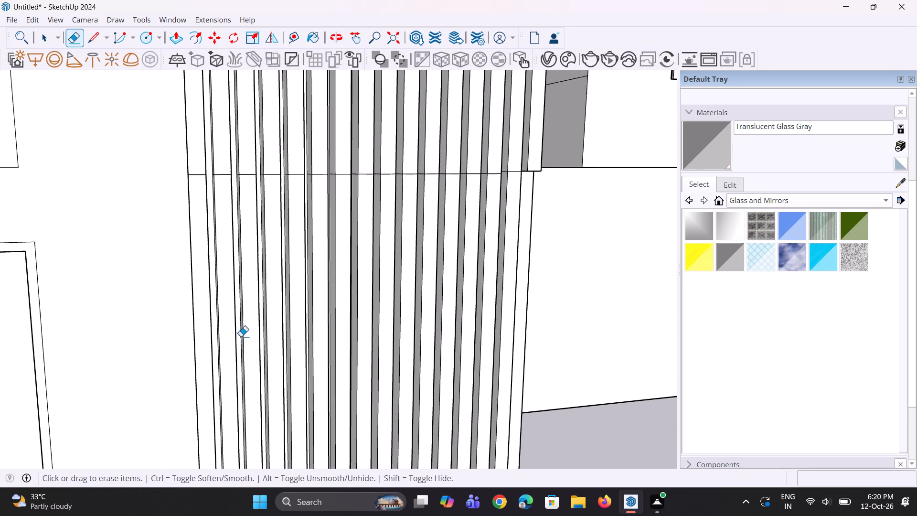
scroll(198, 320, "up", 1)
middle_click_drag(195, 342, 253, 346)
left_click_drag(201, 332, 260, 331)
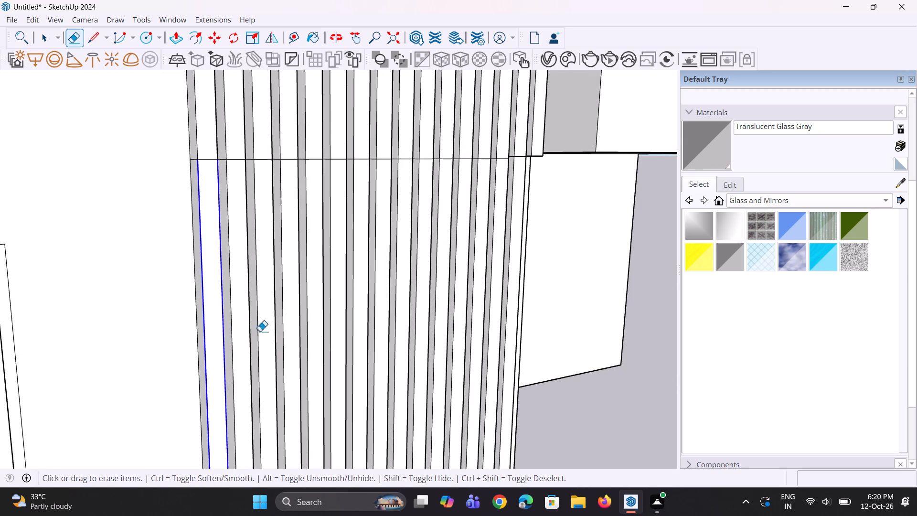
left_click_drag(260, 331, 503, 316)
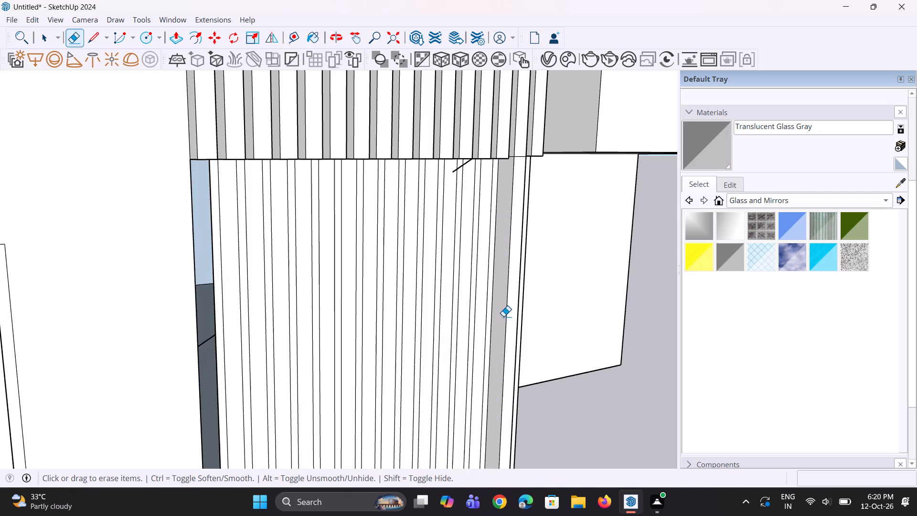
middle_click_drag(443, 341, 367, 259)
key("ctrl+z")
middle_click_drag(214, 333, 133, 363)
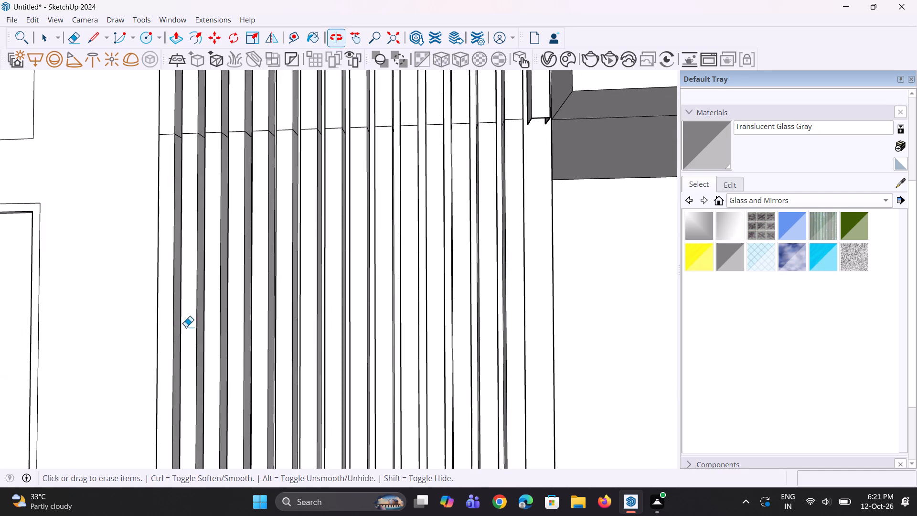
Erase the vertical edges of the fin portions below the cut line, sweeping across the whole row.
scroll(190, 323, "up", 2)
left_click(170, 312)
middle_click_drag(171, 336, 269, 334)
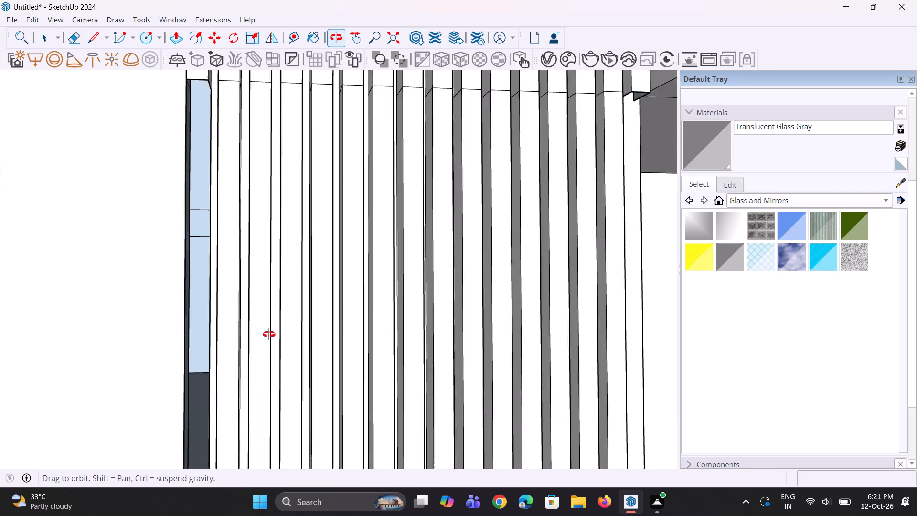
middle_click_drag(269, 334, 270, 334)
scroll(265, 349, "down", 4)
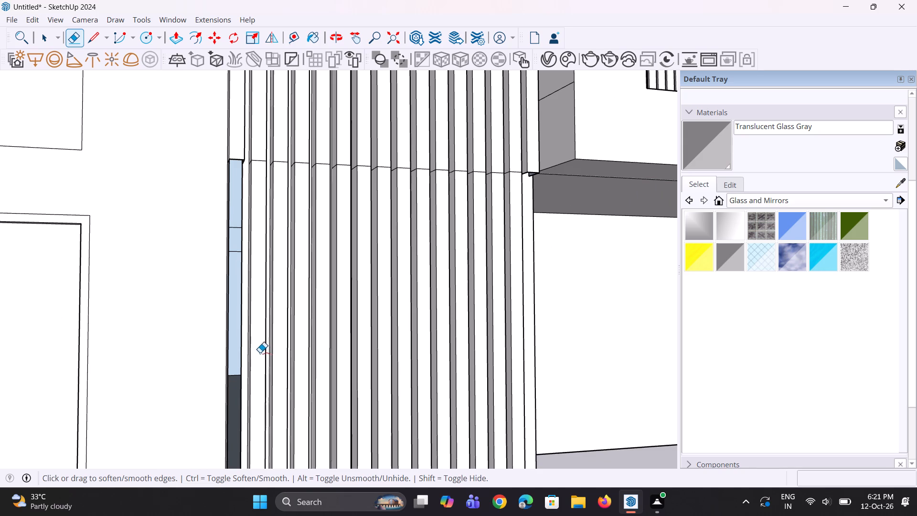
middle_click_drag(225, 356, 238, 274, "ctrl")
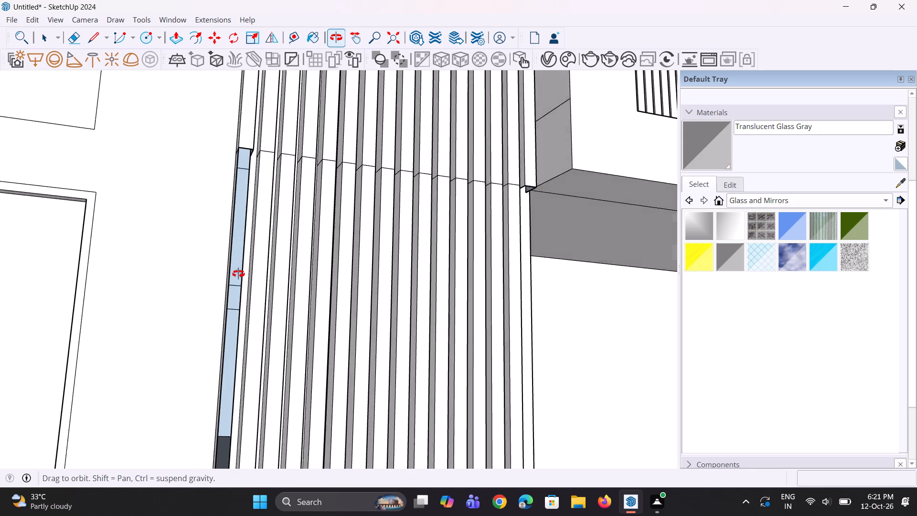
middle_click_drag(238, 274, 223, 254, "ctrl")
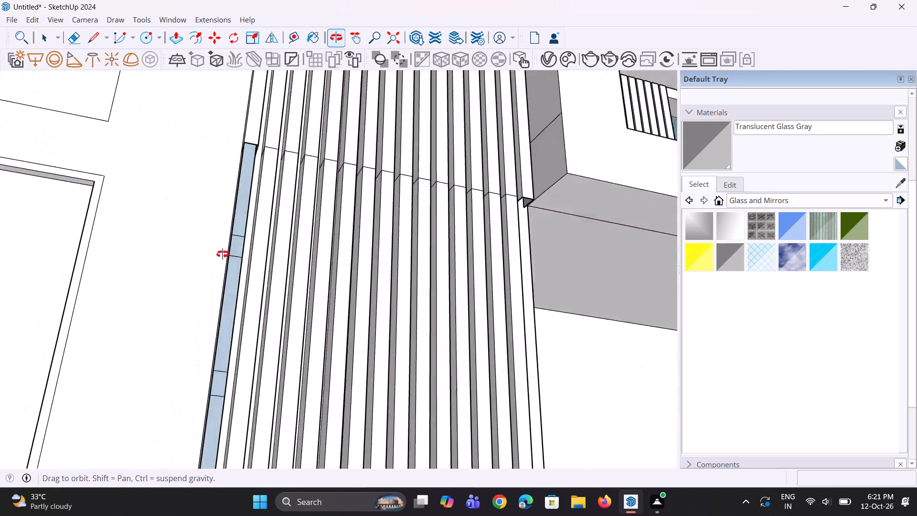
middle_click_drag(223, 254, 167, 253, "ctrl")
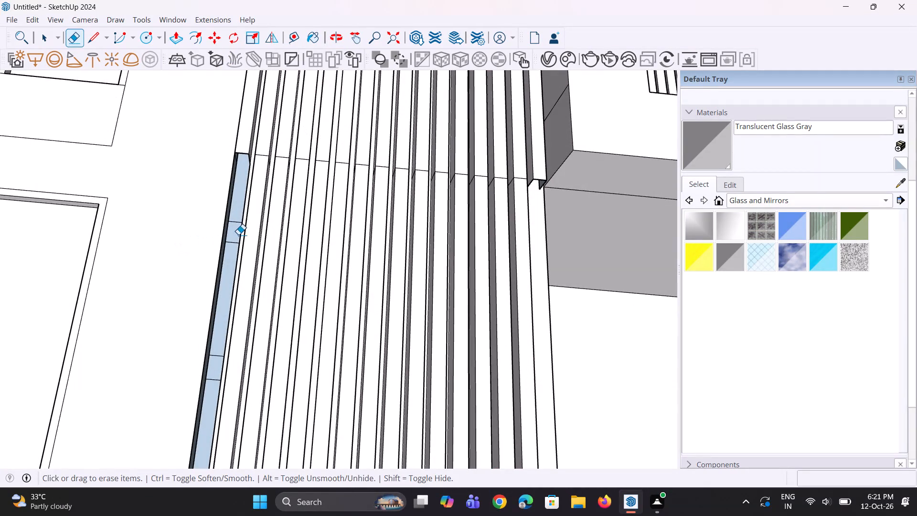
left_click_drag(245, 243, 295, 258)
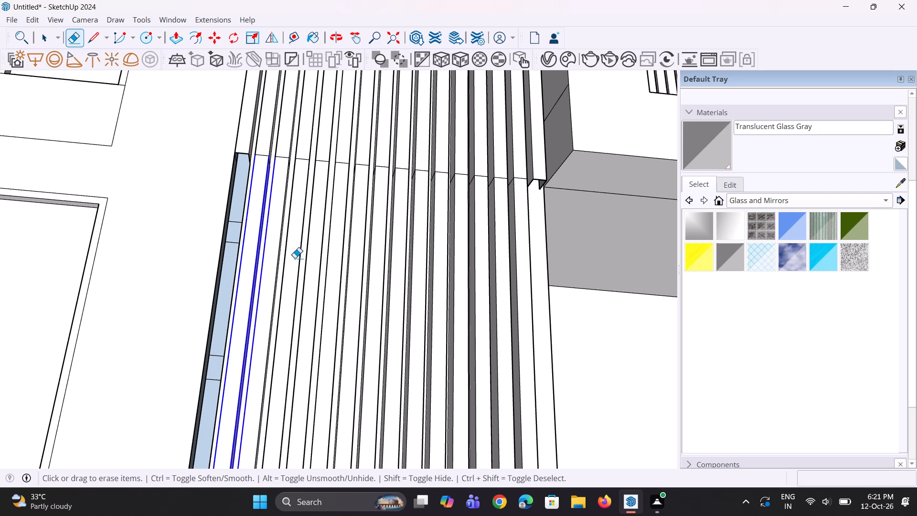
left_click_drag(295, 258, 521, 287)
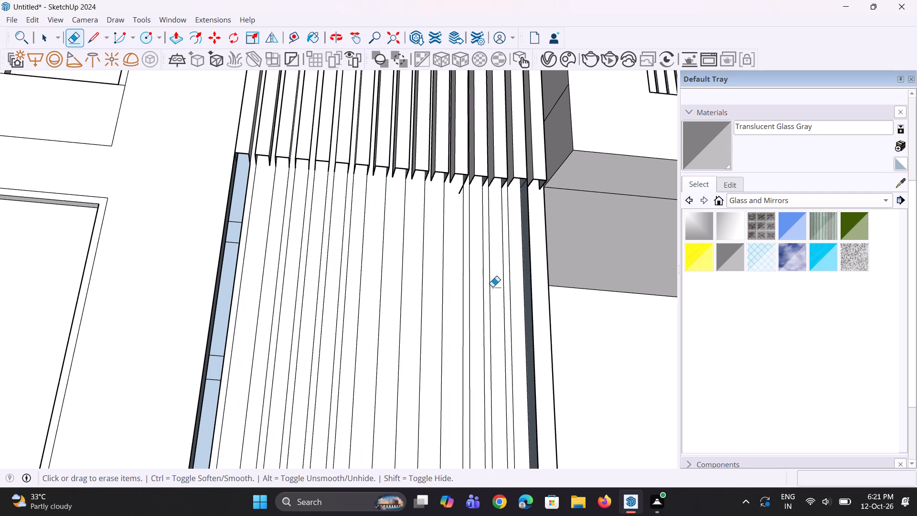
Erase the leftover vertical lines on the wall below the shortened fins.
scroll(430, 293, "up", 3)
scroll(319, 269, "up", 3)
scroll(328, 269, "down", 4)
middle_click_drag(331, 303, 356, 352)
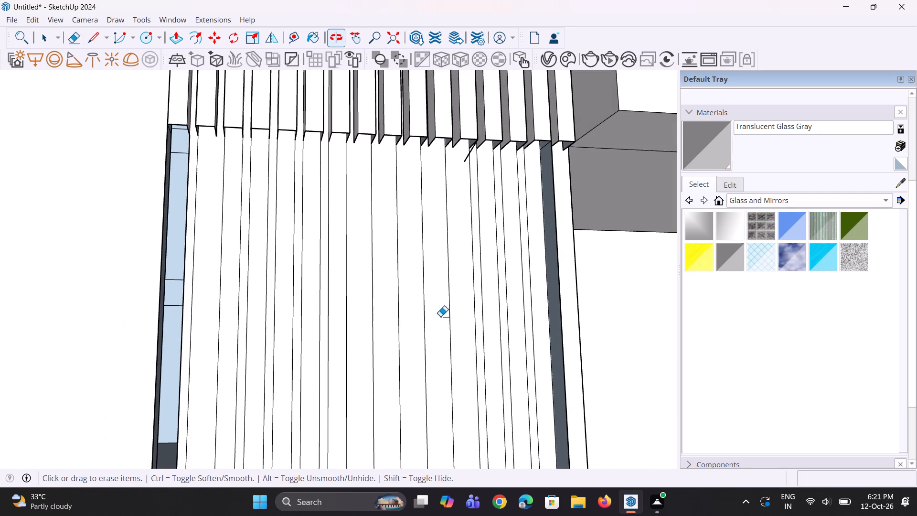
left_click_drag(531, 292, 263, 303)
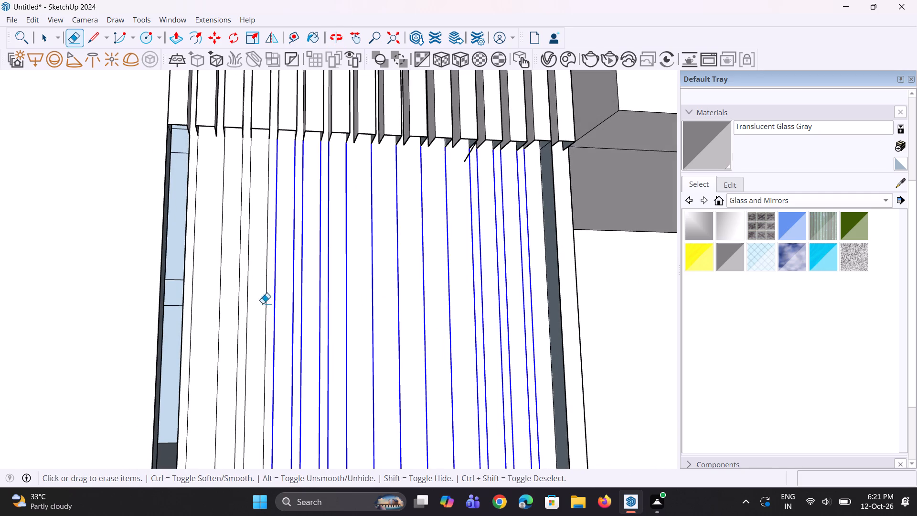
left_click_drag(263, 303, 192, 296)
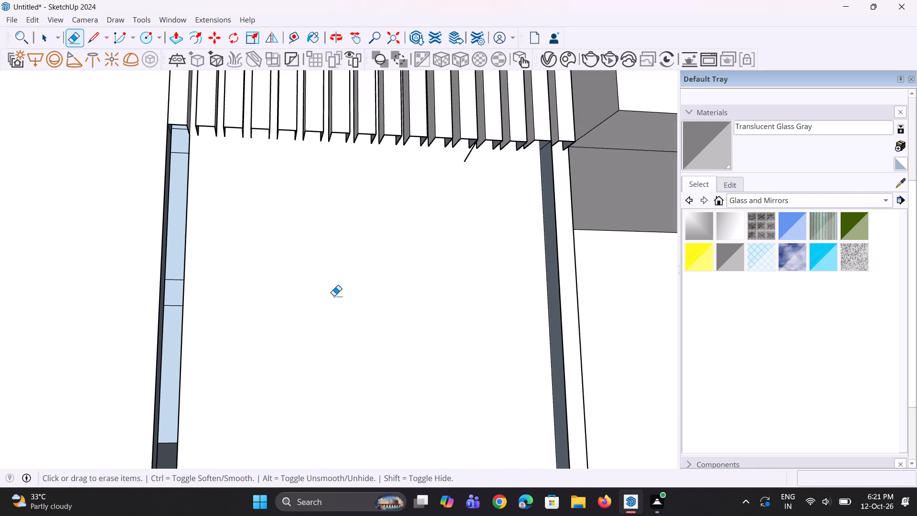
Erase the stray line projecting below the fins near the balcony end of the row.
middle_click_drag(368, 294, 430, 221)
scroll(431, 191, "up", 4)
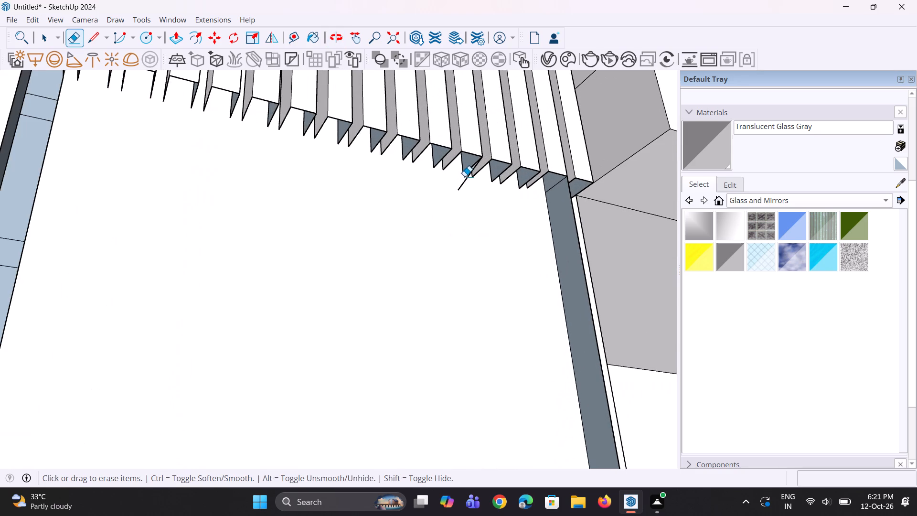
left_click(468, 176)
Erase the remaining vertical edges of the lower fin portion at the balcony end of the row.
scroll(457, 254, "down", 4)
middle_click_drag(568, 290, 346, 348)
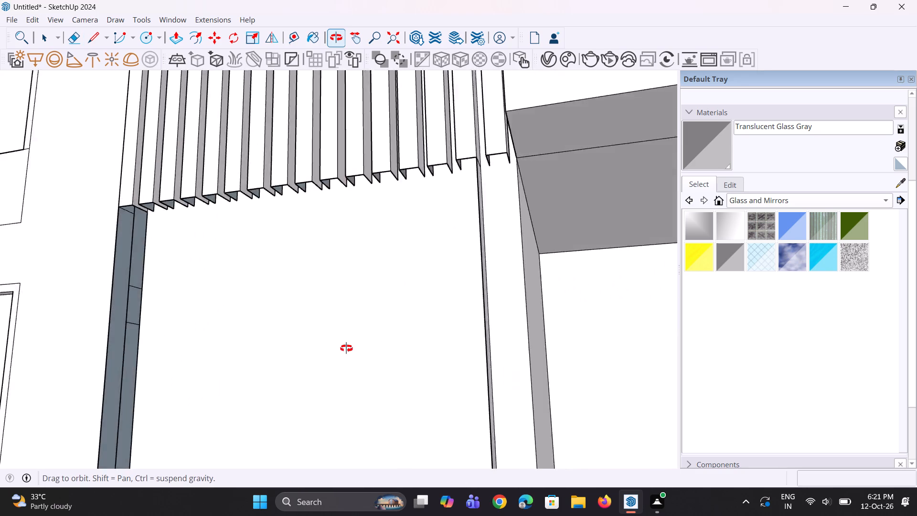
middle_click_drag(346, 348, 326, 311)
scroll(409, 293, "up", 3)
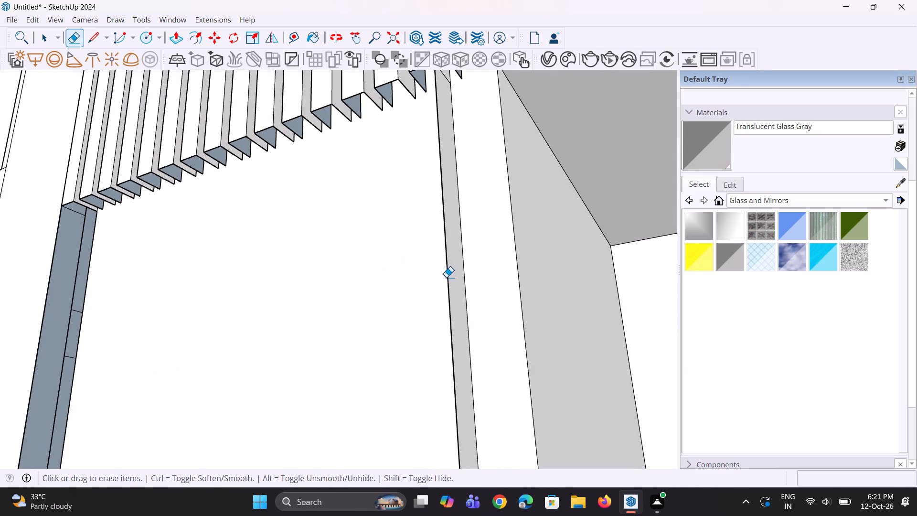
left_click(446, 277)
left_click(451, 277)
left_click(447, 273)
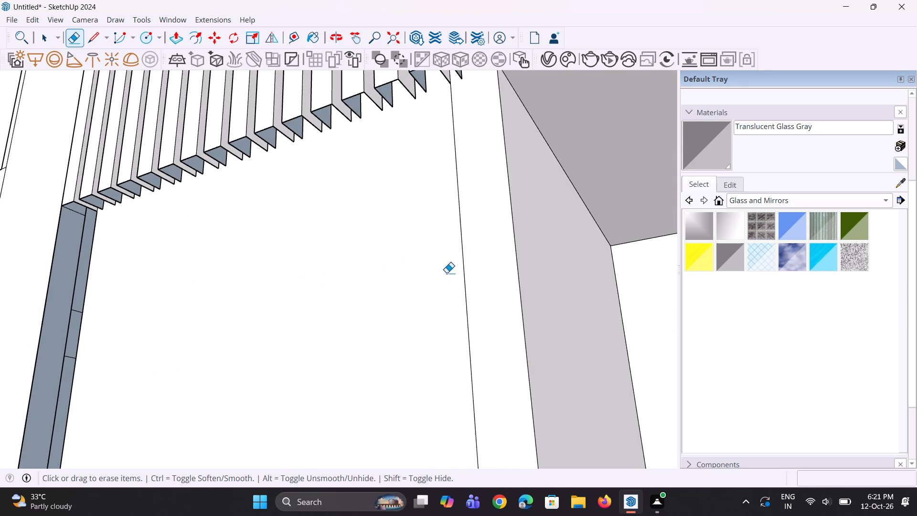
left_click(462, 282)
left_click(467, 283)
left_click_drag(464, 280, 453, 279)
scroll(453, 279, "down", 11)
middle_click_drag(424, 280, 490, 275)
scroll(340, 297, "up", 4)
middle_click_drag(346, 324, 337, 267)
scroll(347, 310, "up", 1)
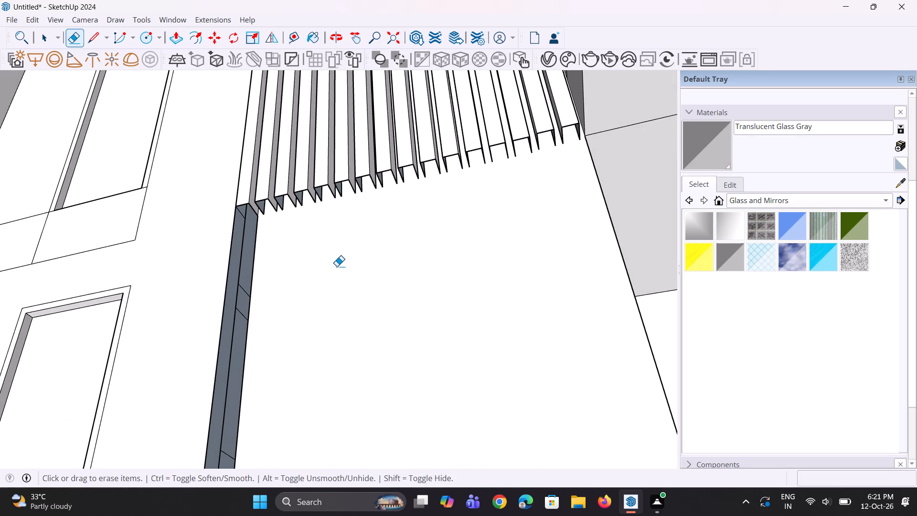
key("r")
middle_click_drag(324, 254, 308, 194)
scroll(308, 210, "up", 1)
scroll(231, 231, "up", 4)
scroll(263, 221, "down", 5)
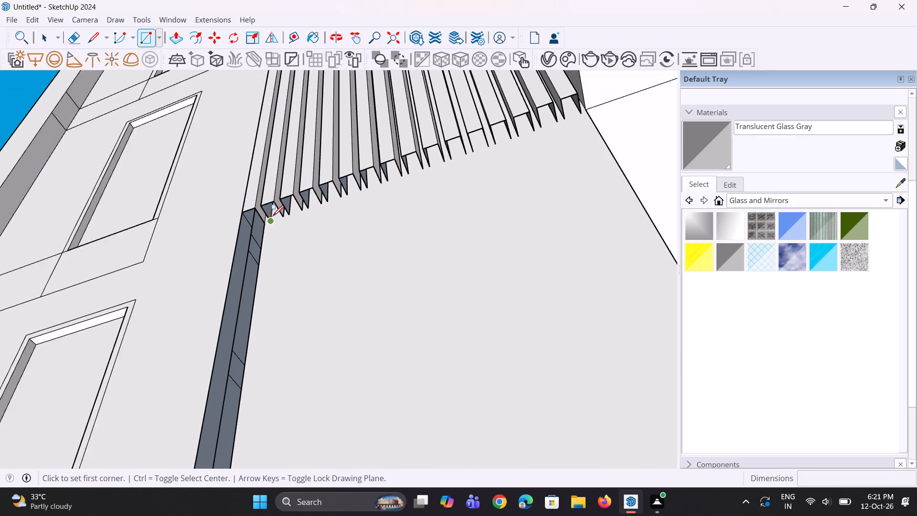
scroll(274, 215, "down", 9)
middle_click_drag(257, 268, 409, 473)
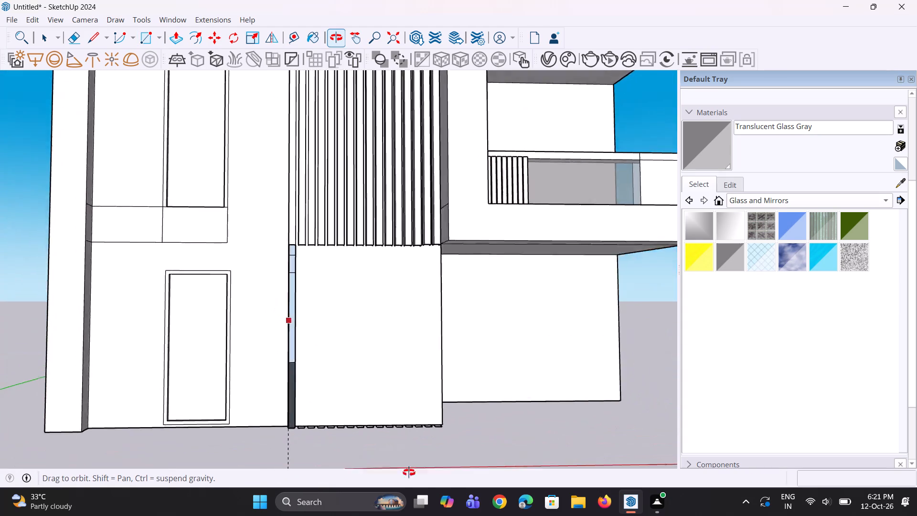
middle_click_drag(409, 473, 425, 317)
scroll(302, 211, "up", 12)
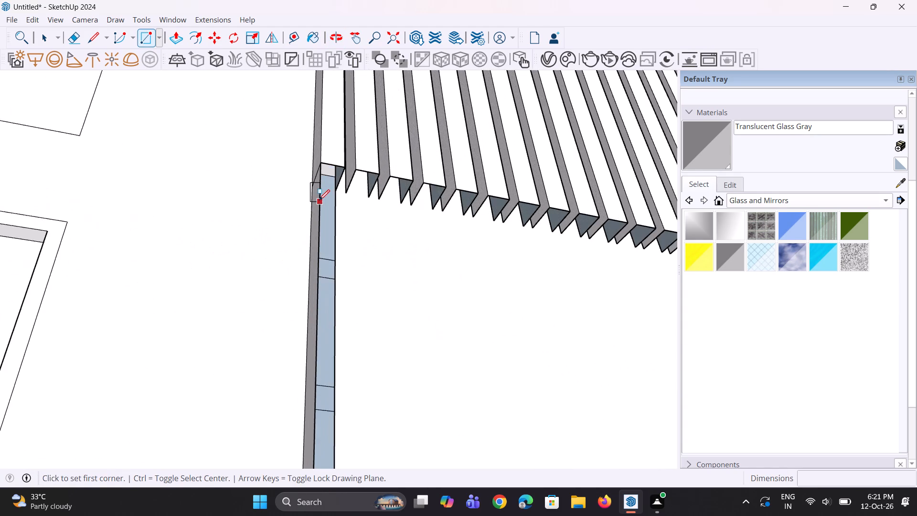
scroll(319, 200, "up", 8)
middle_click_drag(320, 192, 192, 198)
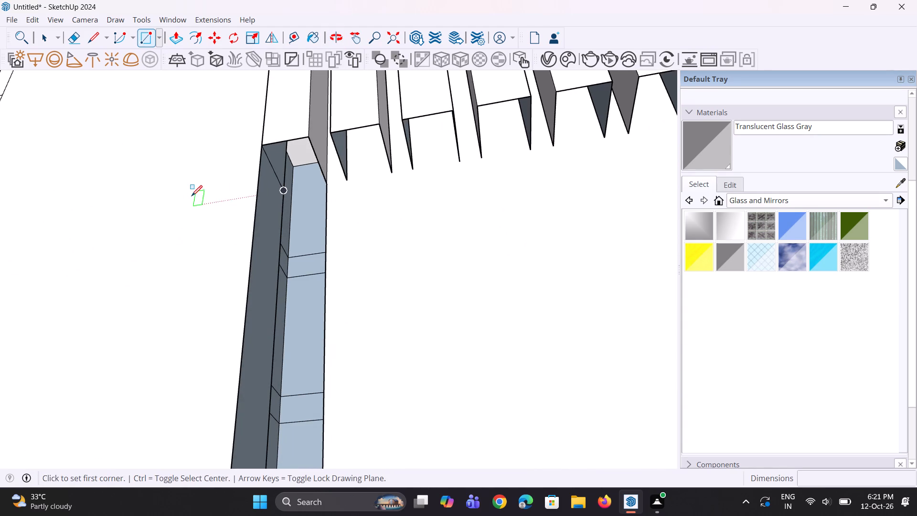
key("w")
Erase the leftover vertical edge of the side strip below the end fin farthest from the balcony.
key("e")
middle_click_drag(254, 194, 257, 194)
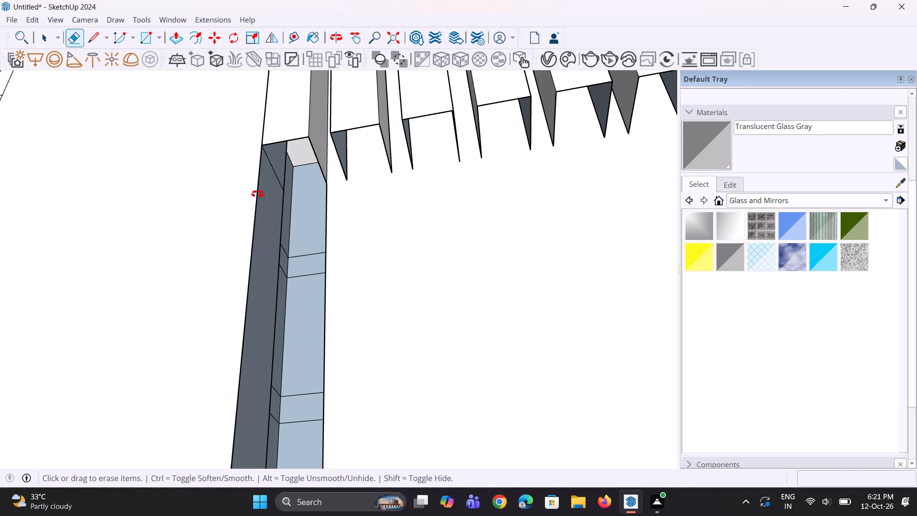
middle_click_drag(257, 194, 401, 248)
left_click(312, 221)
Examine the narrow open strip in the wall below the end fin from below and from the front.
middle_click(312, 219)
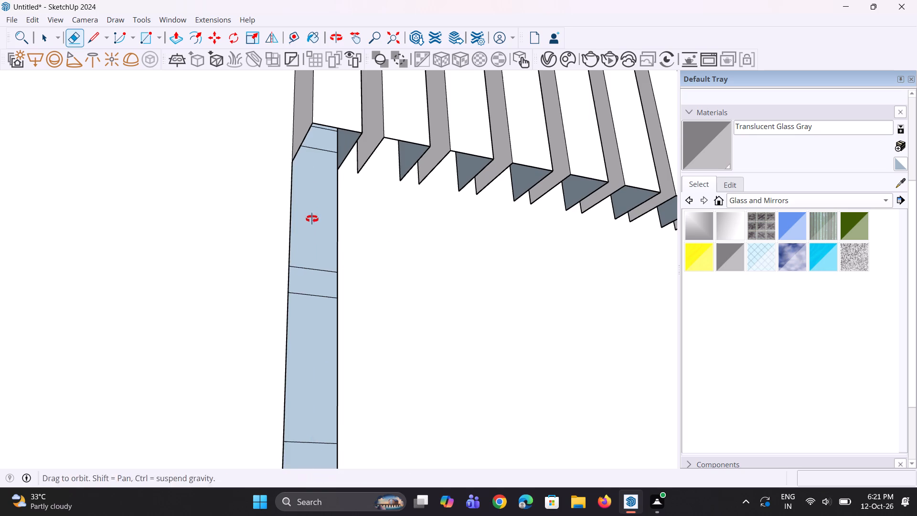
middle_click_drag(314, 219, 280, 256)
scroll(368, 28, "down", 6)
scroll(385, 247, "down", 3)
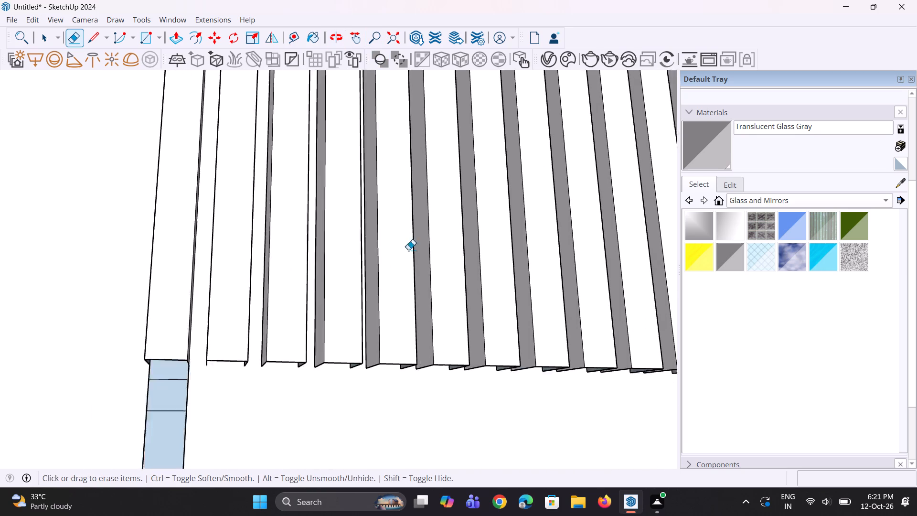
scroll(408, 250, "down", 8)
middle_click_drag(342, 417, 323, 332)
scroll(305, 355, "up", 6)
middle_click_drag(307, 353, 275, 204)
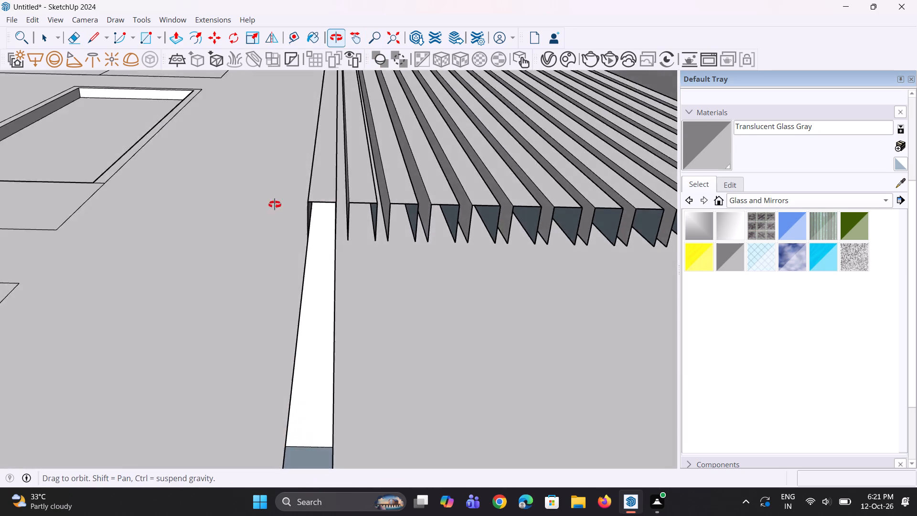
middle_click_drag(275, 204, 271, 8)
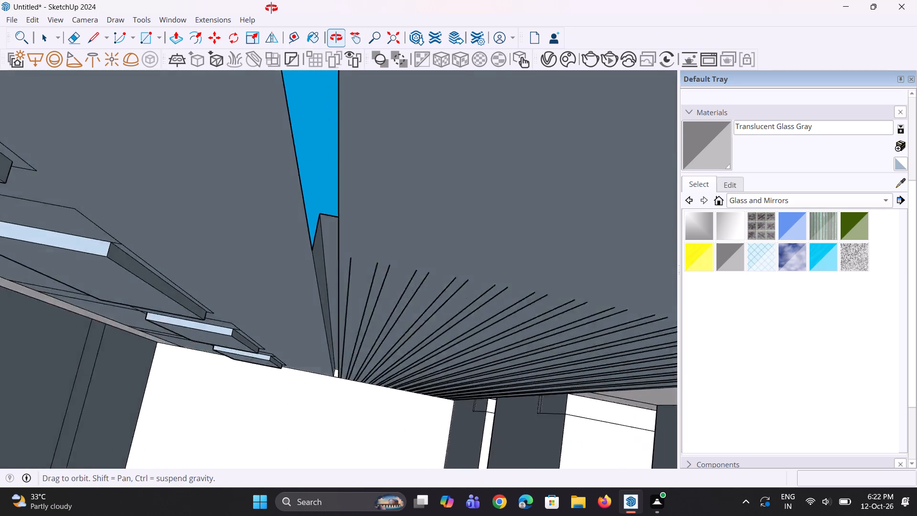
middle_click_drag(271, 8, 537, 290)
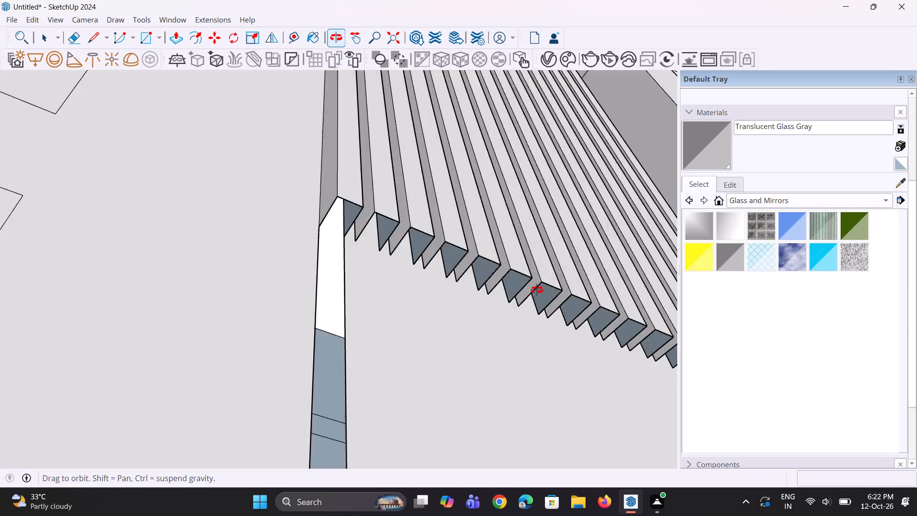
middle_click_drag(537, 290, 464, 371)
scroll(370, 289, "down", 16)
middle_click_drag(341, 316, 285, 365)
scroll(329, 332, "up", 6)
middle_click_drag(346, 333, 346, 307)
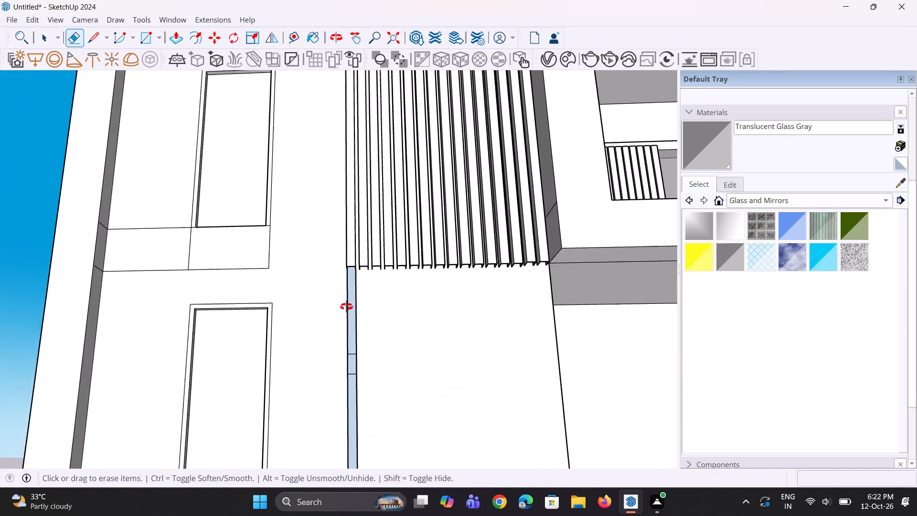
middle_click_drag(346, 307, 325, 269)
Draw a rectangle about 1' 2" by 4 3/8" over the top of the open strip below the end fin.
key("e")
scroll(367, 303, "up", 2)
middle_click_drag(365, 285, 352, 261)
key("r")
middle_click_drag(380, 281, 352, 238)
scroll(377, 276, "up", 1)
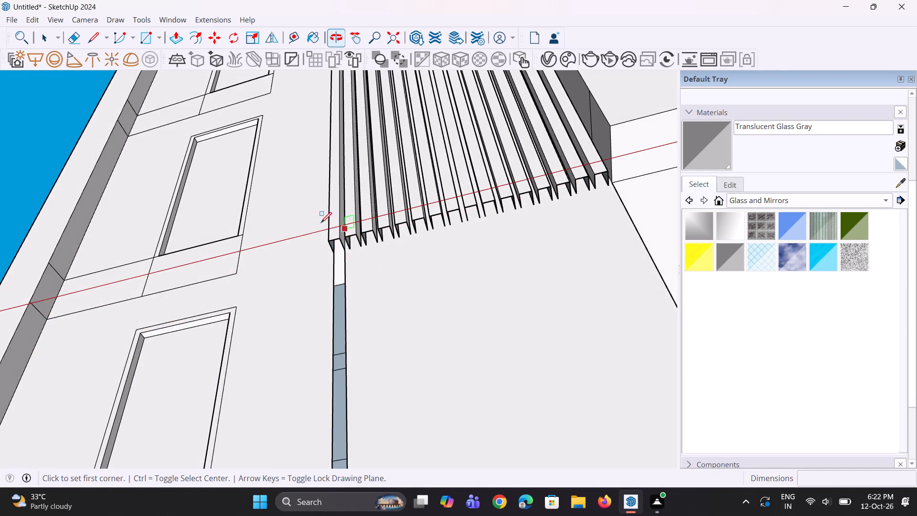
scroll(302, 219, "up", 7)
left_click(352, 270)
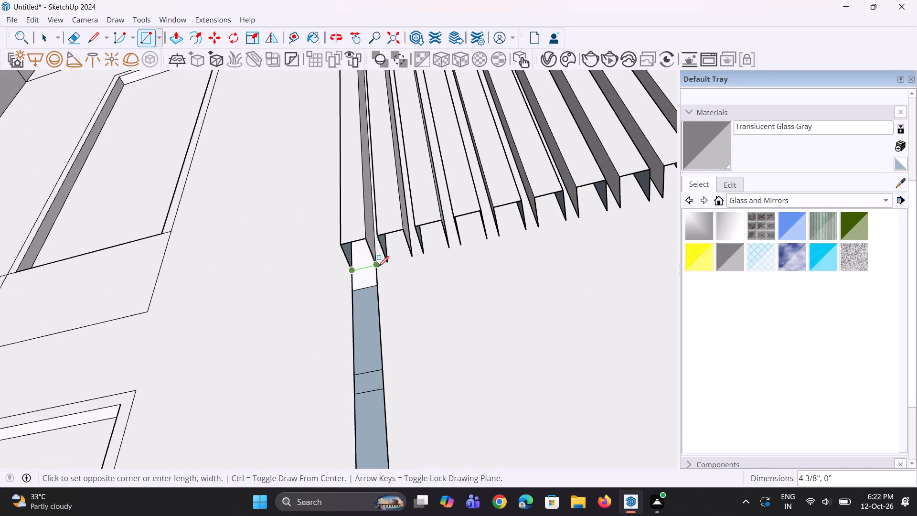
left_click(378, 267)
left_click(384, 327)
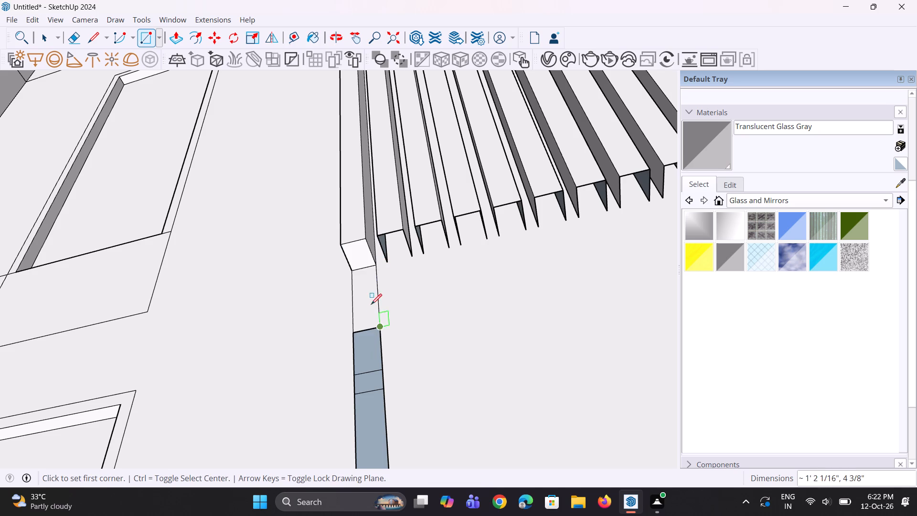
Move the top edge of the open strip below the end fin down along the strip.
scroll(366, 297, "down", 11)
middle_click_drag(349, 330, 372, 385)
scroll(372, 388, "down", 1)
scroll(370, 392, "up", 4)
scroll(365, 297, "down", 12)
middle_click_drag(367, 379, 372, 427)
scroll(357, 395, "up", 5)
key("space")
key("space")
scroll(357, 288, "up", 2)
key("space")
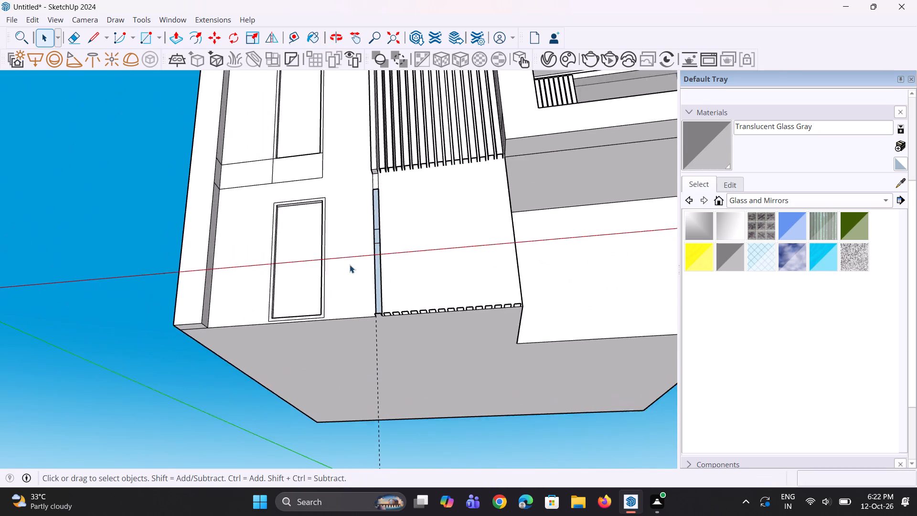
scroll(350, 265, "up", 6)
left_click(386, 104)
scroll(378, 112, "up", 2)
key("m")
left_click(420, 77)
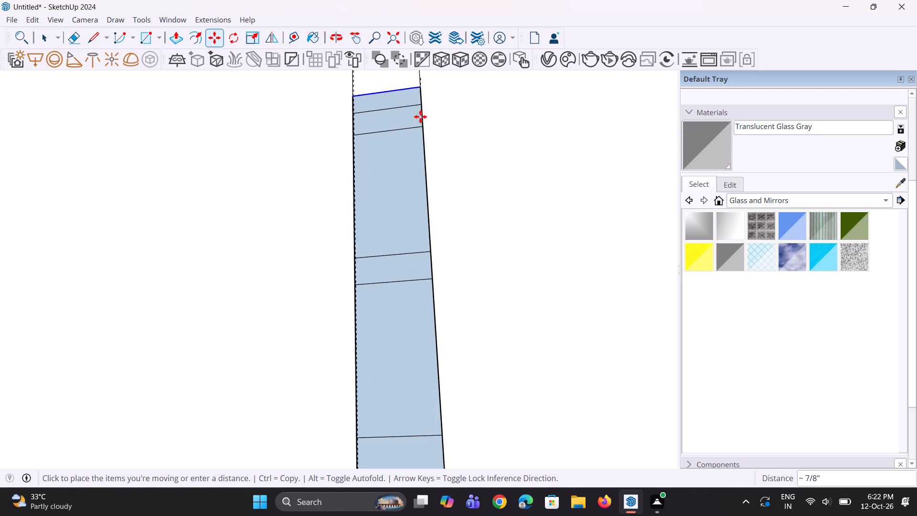
left_click(429, 215)
scroll(432, 214, "down", 4)
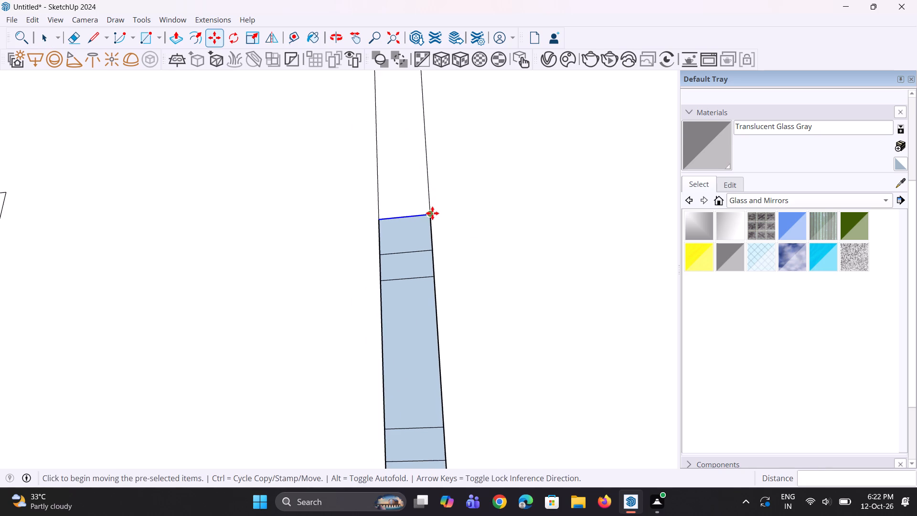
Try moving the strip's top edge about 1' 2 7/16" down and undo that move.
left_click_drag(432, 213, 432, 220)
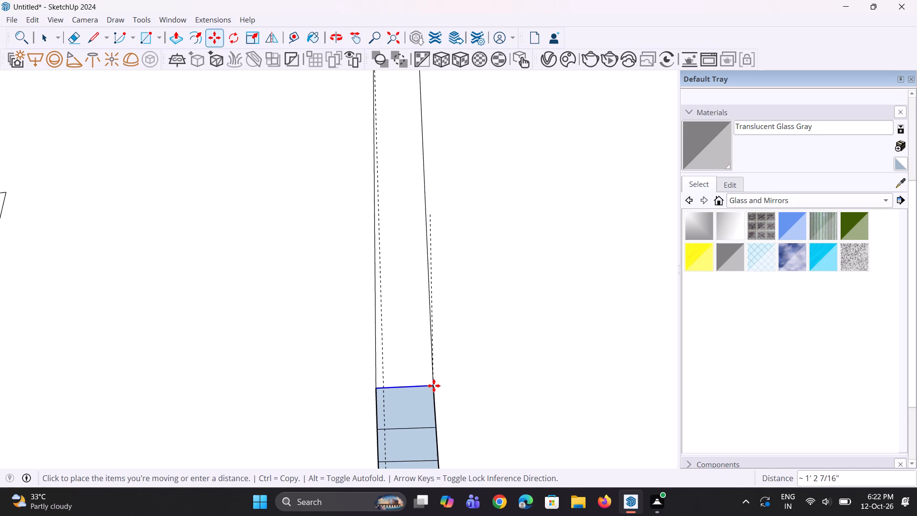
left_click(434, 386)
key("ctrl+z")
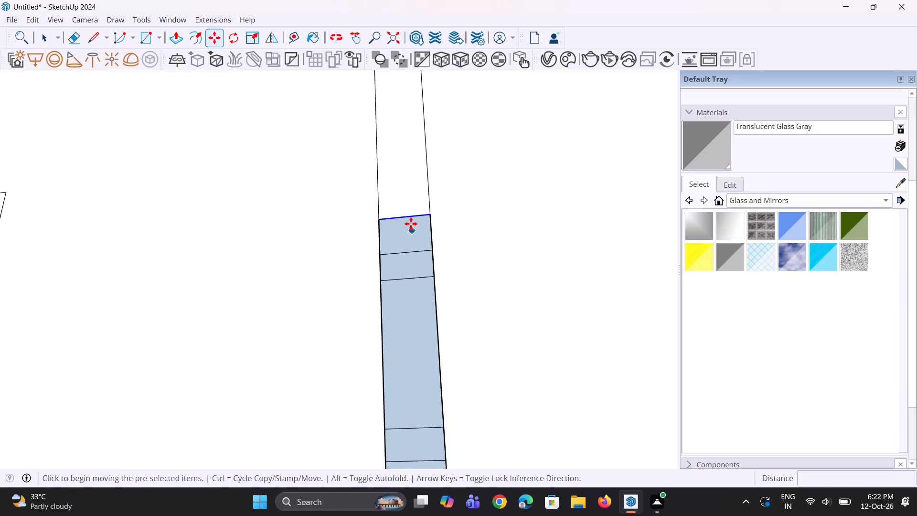
Move the strip's top edge straight down along the blue axis by 10 1/16" and by a further 4' 1 5/16".
left_click(430, 219)
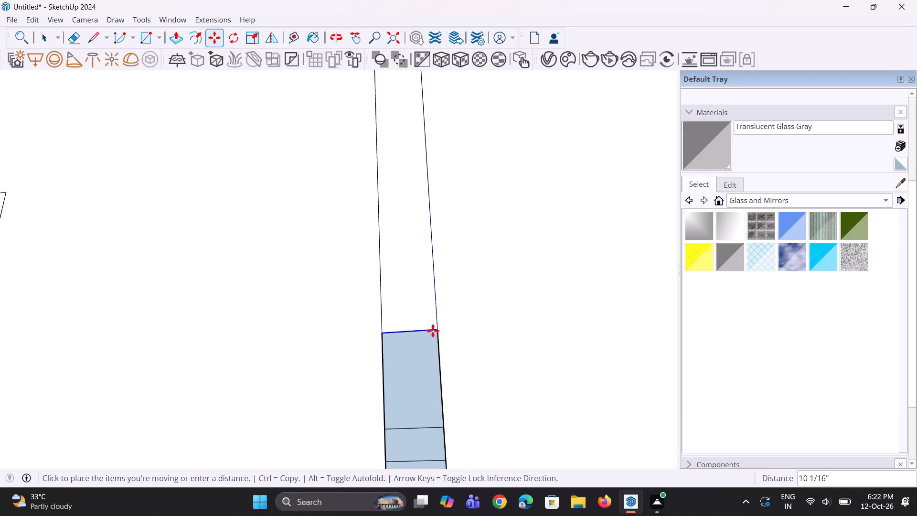
left_click(432, 332)
scroll(428, 283, "down", 20)
scroll(428, 283, "down", 1)
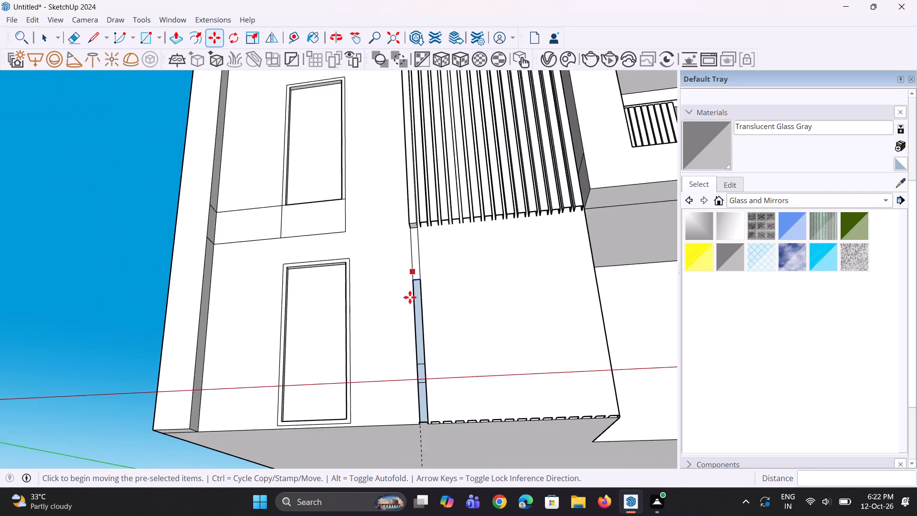
scroll(413, 329, "up", 9)
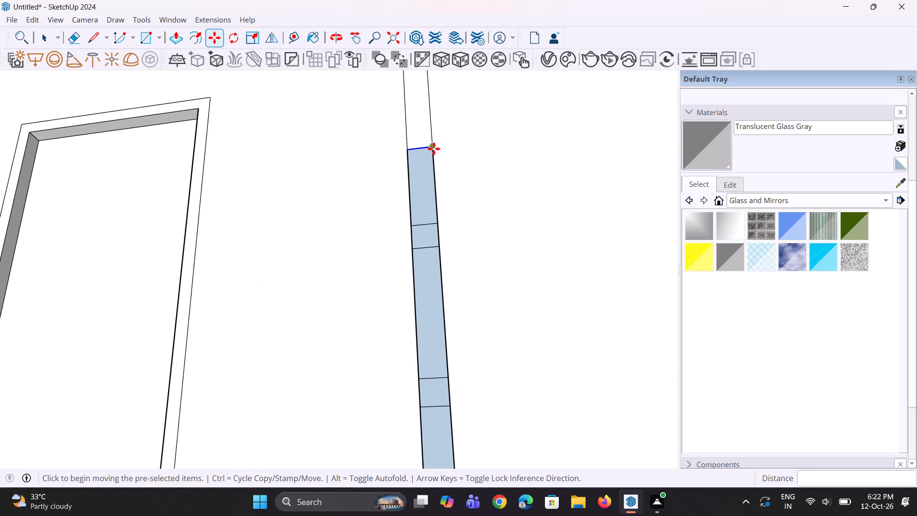
left_click(434, 149)
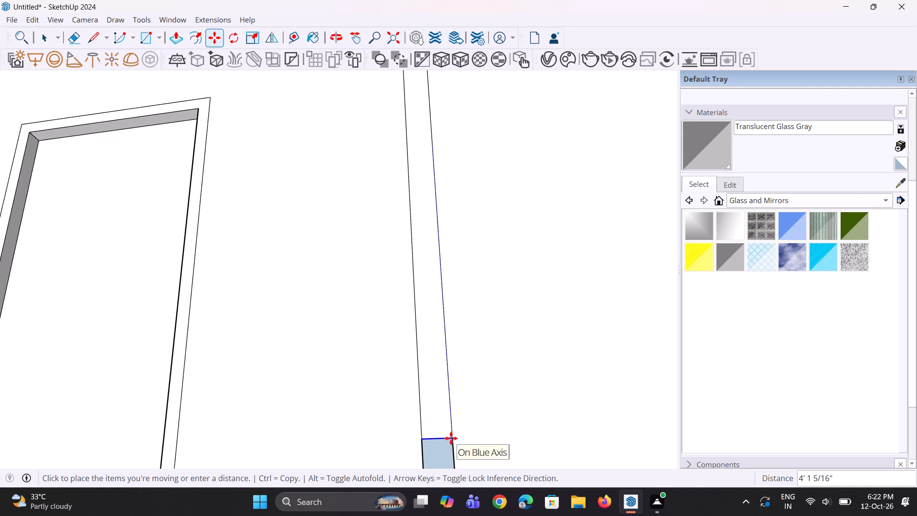
left_click(451, 438)
scroll(398, 332, "down", 15)
scroll(426, 367, "up", 4)
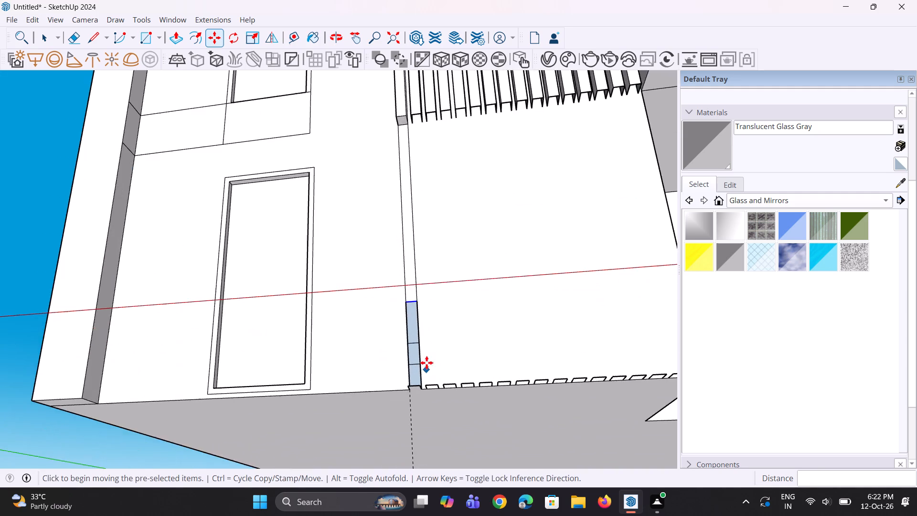
Erase the leftover end fin outline on the ground at the foot of the open strip.
scroll(424, 340, "up", 5)
middle_click_drag(435, 372, 446, 398)
key("space")
key("space")
scroll(449, 310, "up", 1)
scroll(445, 317, "down", 2)
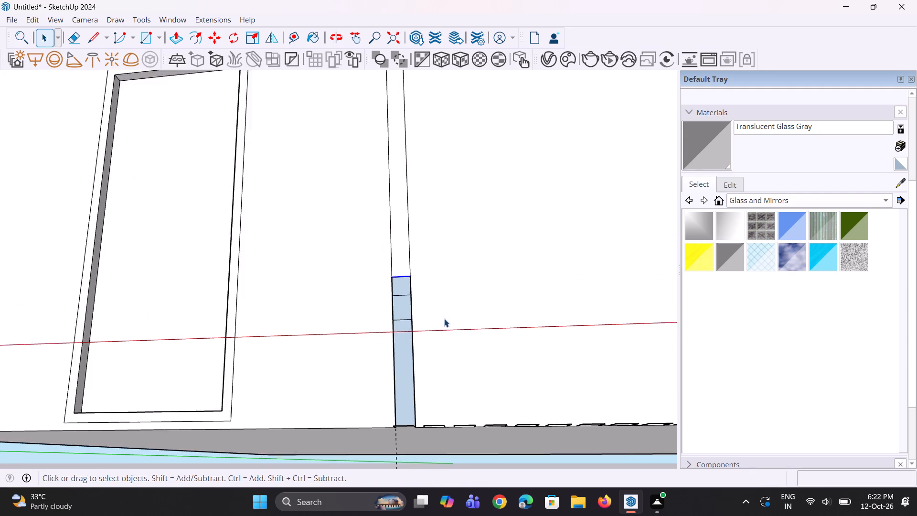
scroll(444, 319, "down", 1)
middle_click_drag(410, 397, 440, 467)
scroll(430, 459, "up", 7)
middle_click_drag(418, 453, 432, 481)
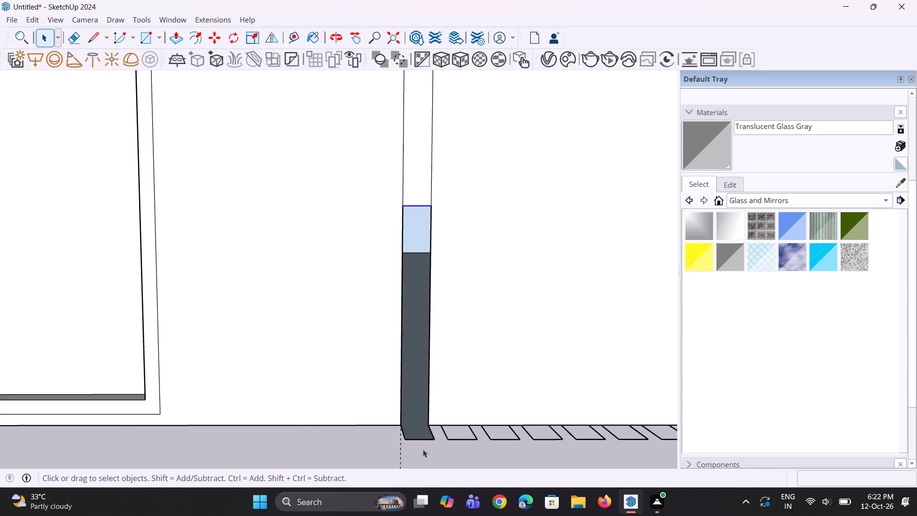
scroll(419, 442, "up", 2)
left_click(420, 438)
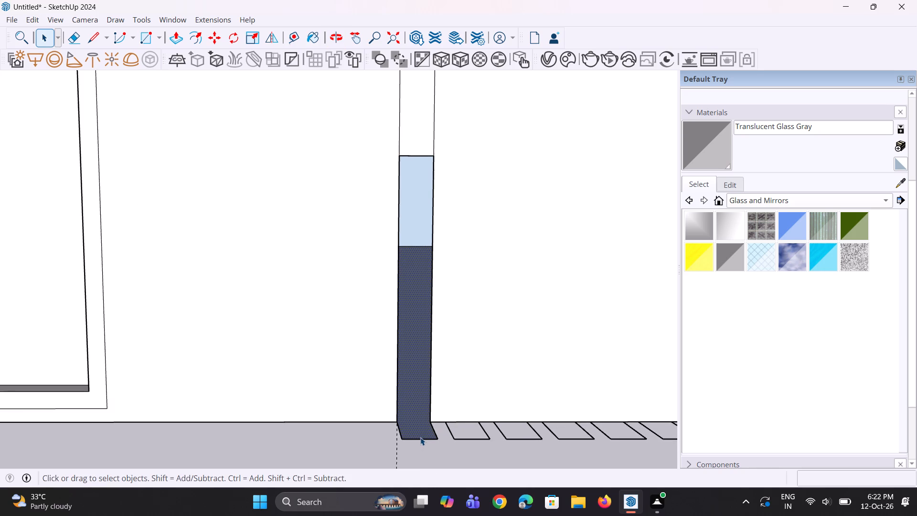
key("e")
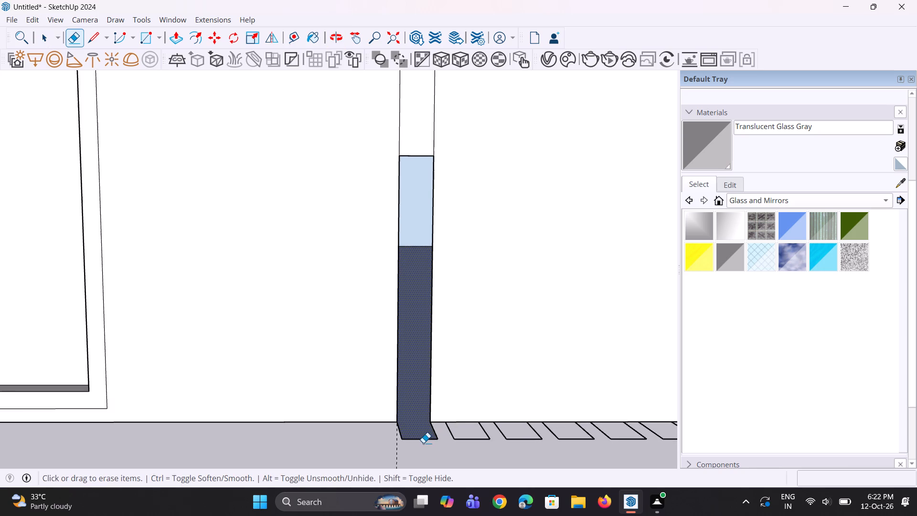
left_click(426, 441)
left_click(435, 435)
left_click(427, 440)
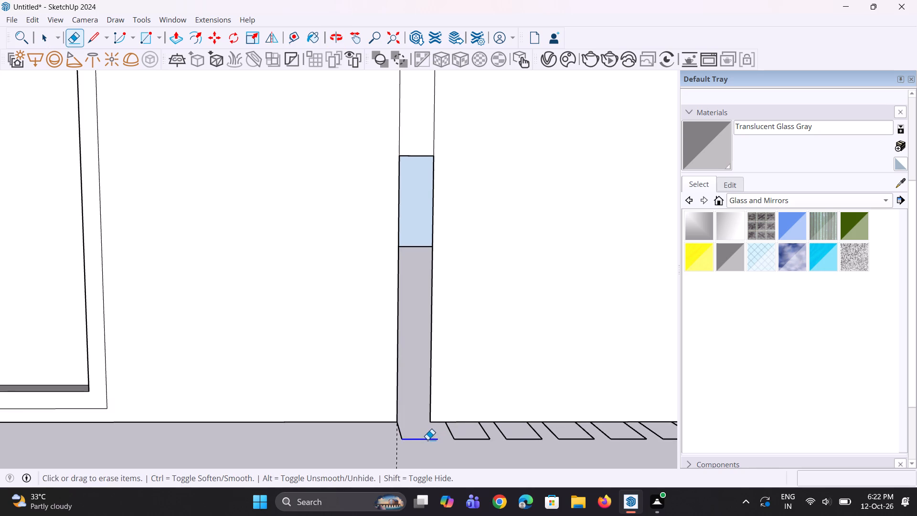
left_click(402, 435)
Erase the leftover ground outlines of the fins nearest the open strip along the wall base.
left_click_drag(410, 437, 642, 438)
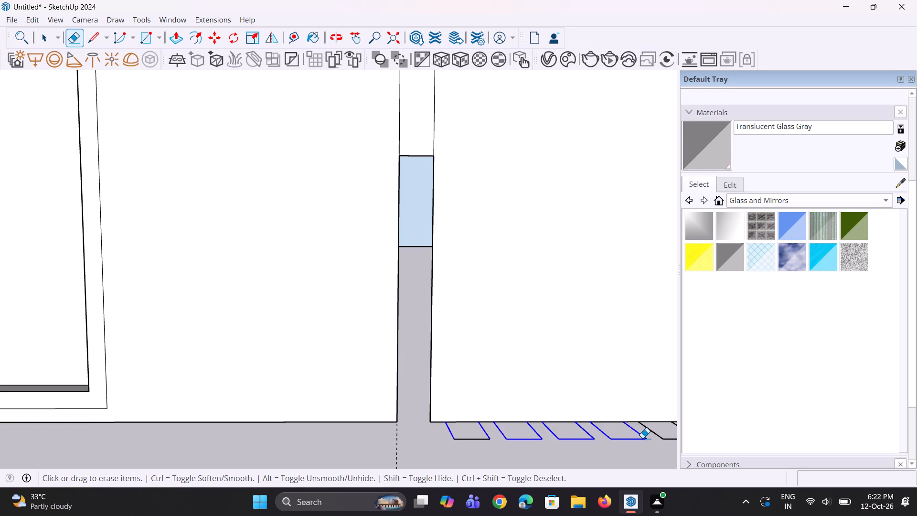
left_click_drag(642, 438, 642, 439)
middle_click_drag(531, 451, 453, 454)
left_click(457, 452)
key("space")
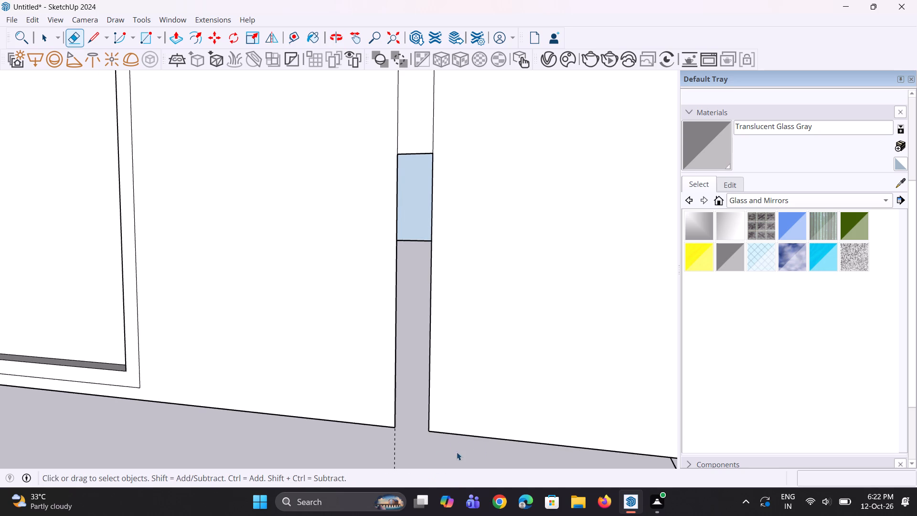
Move the strip's top edge 2' 10 7/16" down to the wall base to close the gap.
key("space")
middle_click_drag(445, 392, 462, 411)
scroll(462, 412, "up", 1)
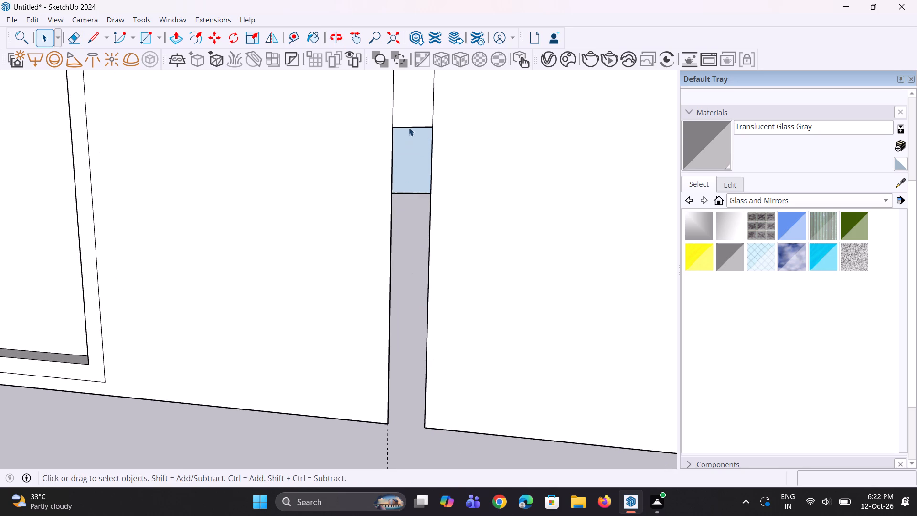
left_click(410, 127)
key("m")
left_click(431, 127)
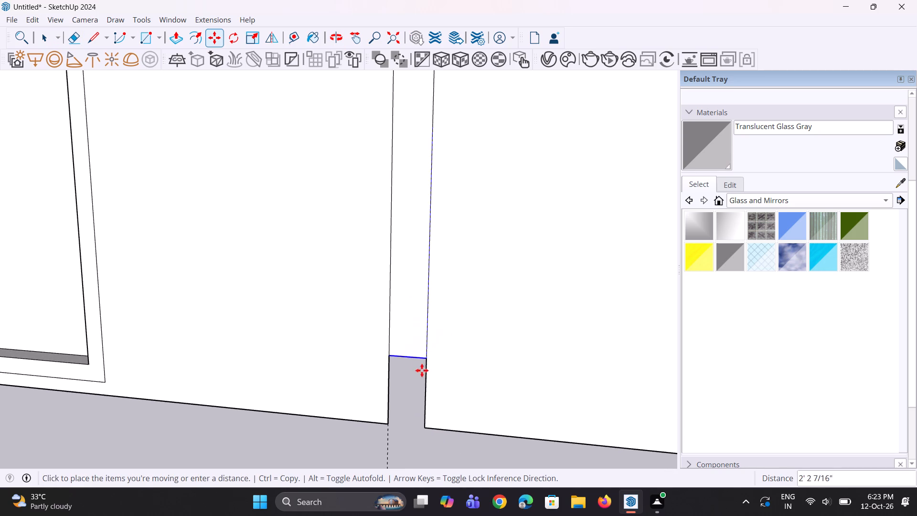
left_click(419, 428)
scroll(406, 419, "down", 6)
middle_click_drag(422, 427, 444, 406)
key("space")
left_click(437, 466)
Erase the two vertical edges of the closed strip so it merges with the surrounding wall.
scroll(390, 423, "down", 5)
middle_click_drag(404, 431, 452, 436)
scroll(452, 436, "up", 1)
middle_click_drag(511, 440, 509, 456)
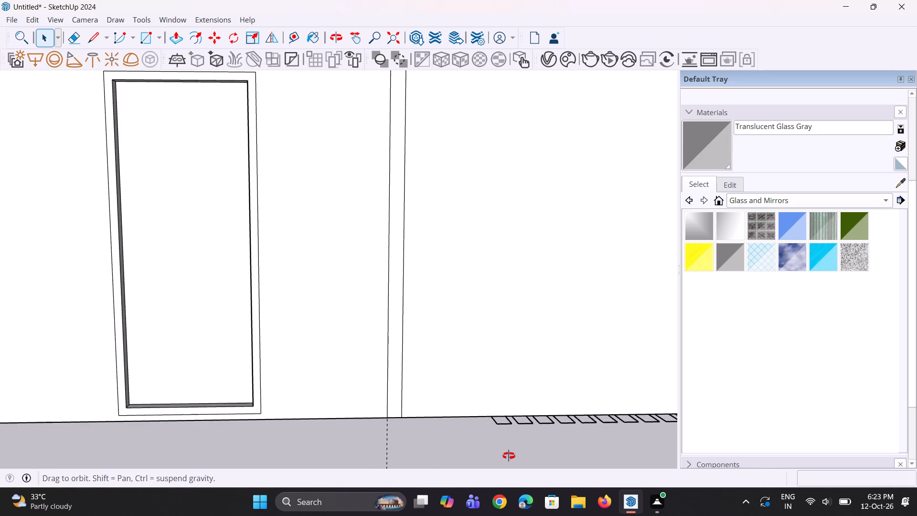
middle_click_drag(509, 456, 505, 469)
scroll(418, 376, "down", 5)
middle_click_drag(456, 439, 464, 470)
scroll(555, 382, "up", 5)
key("e")
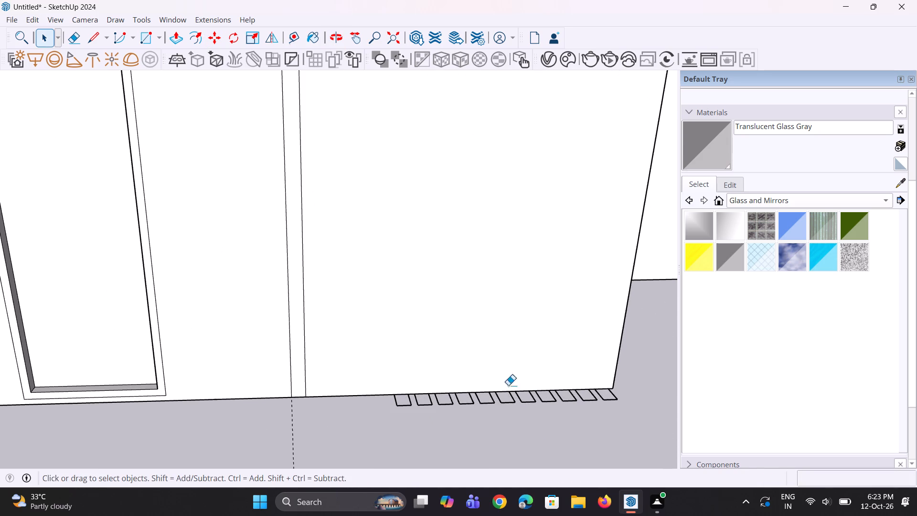
left_click_drag(277, 305, 317, 302)
Erase the next four leftover fin outlines on the ground along the wall base.
scroll(332, 361, "down", 5)
middle_click_drag(373, 377, 359, 272)
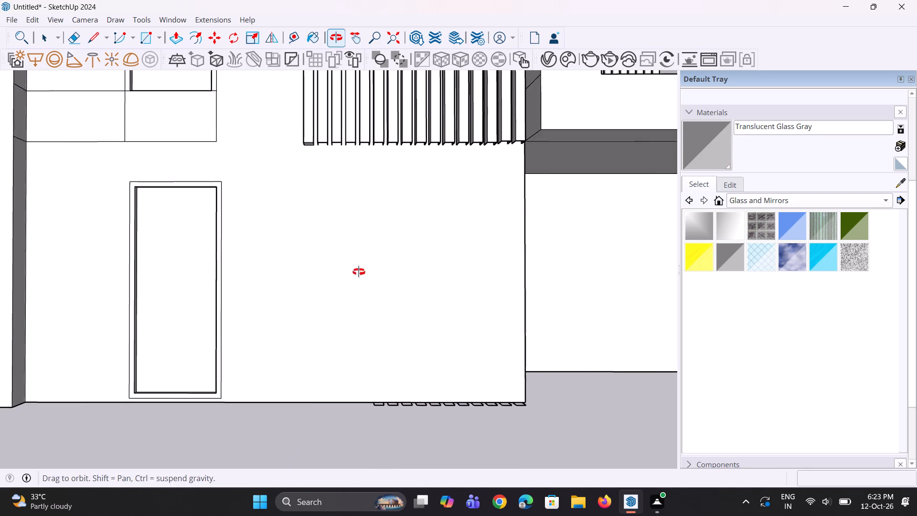
middle_click_drag(359, 272, 359, 270)
scroll(437, 401, "up", 4)
middle_click_drag(433, 415, 445, 444)
scroll(302, 402, "up", 6)
middle_click_drag(409, 417, 423, 475)
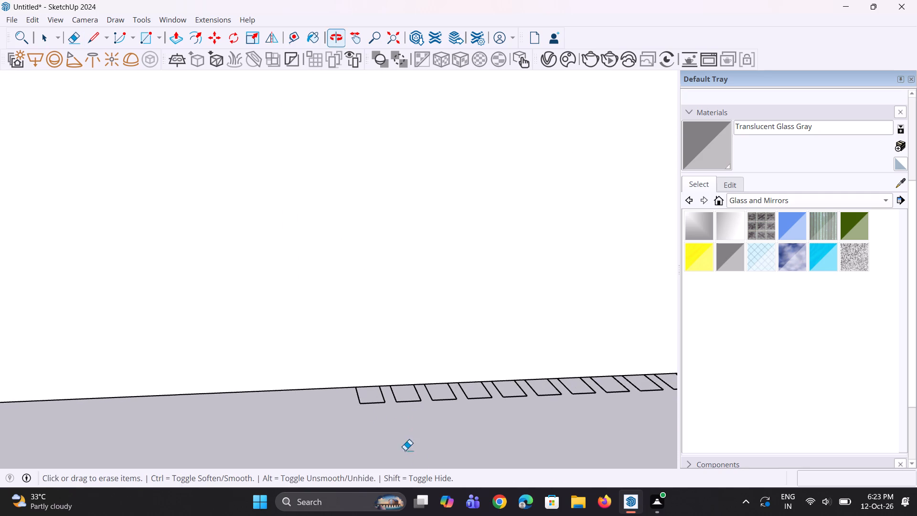
left_click_drag(364, 401, 493, 397)
left_click_drag(356, 399, 362, 412)
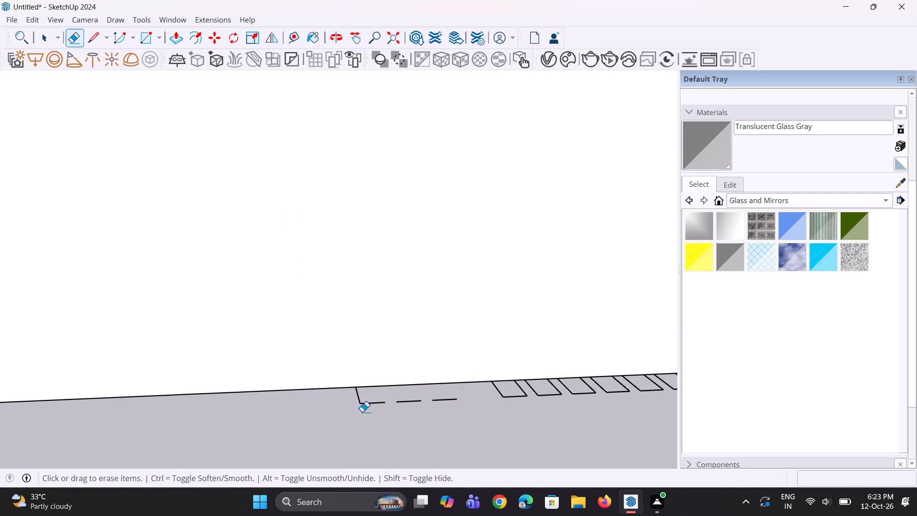
left_click_drag(362, 412, 370, 409)
Erase the remaining leftover fin outlines along the wall base up to the building corner.
scroll(249, 367, "down", 2)
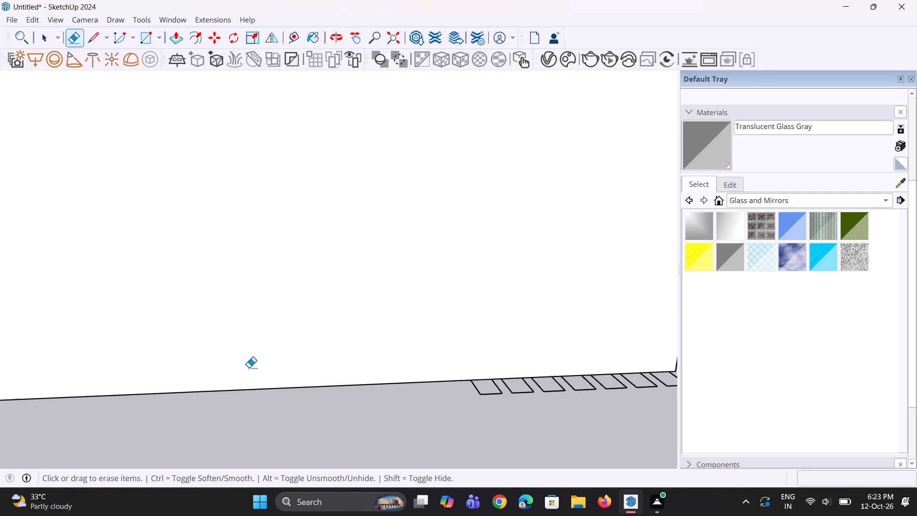
scroll(249, 367, "down", 4)
middle_click_drag(511, 422, 509, 453)
scroll(388, 391, "up", 8)
left_click_drag(393, 373, 459, 387)
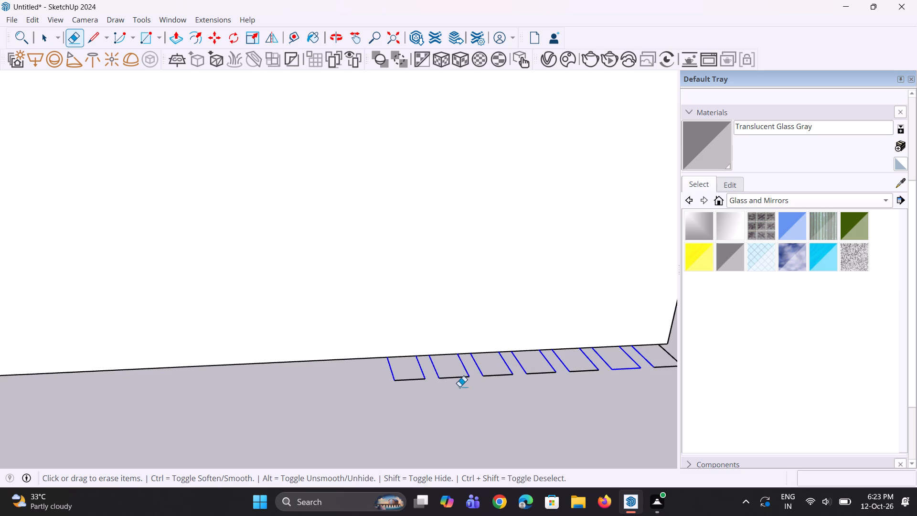
left_click_drag(459, 387, 350, 379)
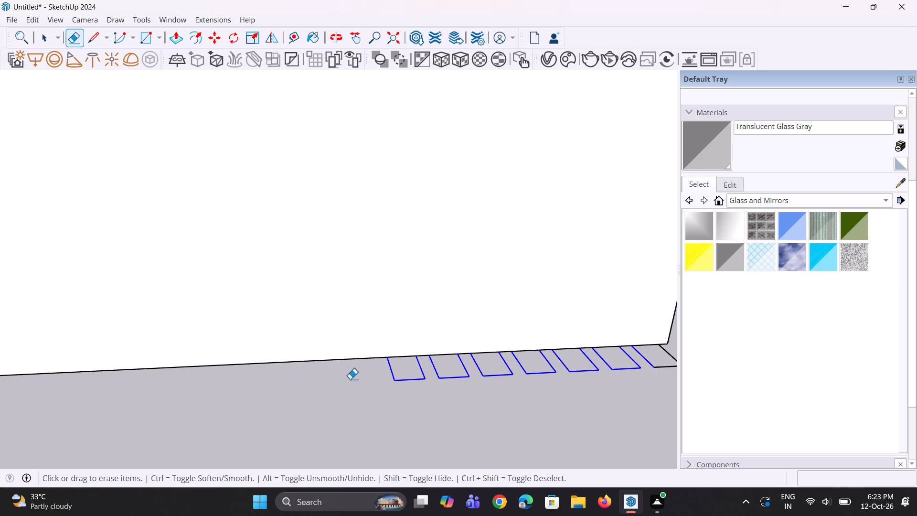
left_click_drag(350, 379, 368, 383)
scroll(187, 380, "down", 5)
scroll(623, 357, "up", 1)
middle_click_drag(623, 358, 568, 376)
scroll(398, 430, "up", 5)
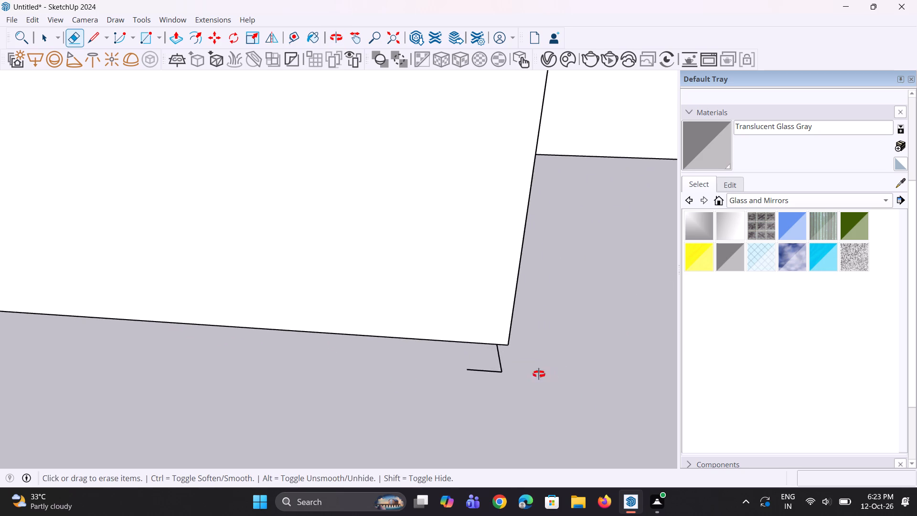
middle_click_drag(539, 374, 476, 378)
left_click_drag(489, 389, 477, 390)
scroll(480, 398, "down", 6)
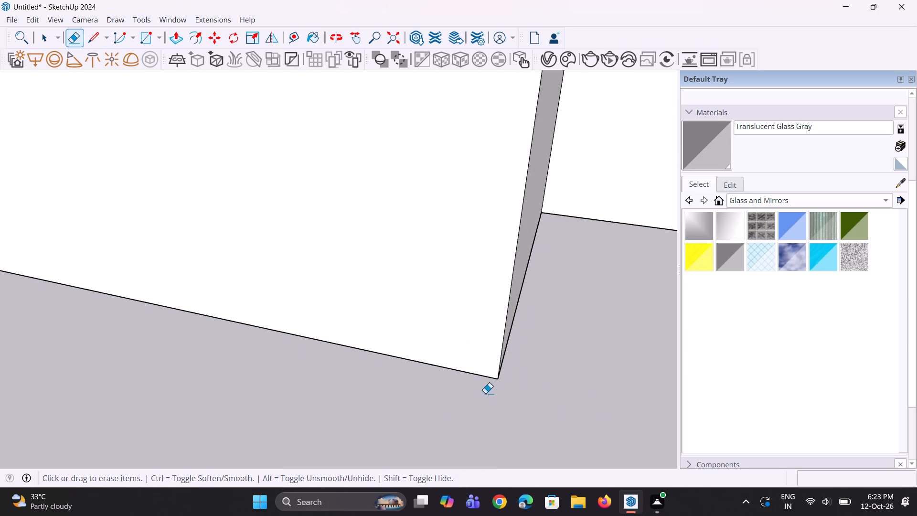
Erase the two horizontal lines joining the panel below the first-floor window to the end pillar.
scroll(485, 393, "down", 1)
middle_click_drag(475, 375, 529, 264)
scroll(511, 373, "down", 18)
middle_click_drag(416, 346, 437, 387)
scroll(407, 357, "up", 6)
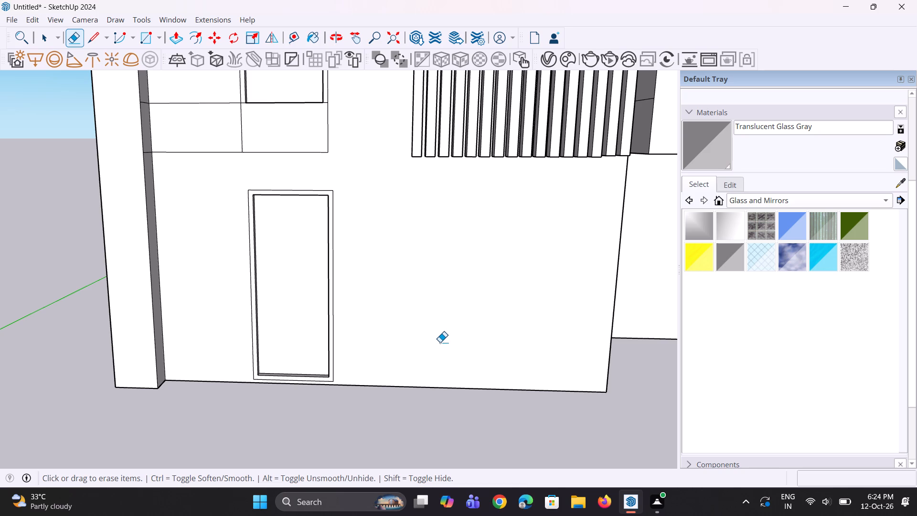
scroll(443, 407, "down", 11)
middle_click_drag(426, 388, 424, 383)
scroll(344, 337, "up", 8)
left_click_drag(359, 249, 363, 301)
Erase the matching horizontal lines between the end pillar and the panels below the two upper windows.
scroll(415, 352, "down", 3)
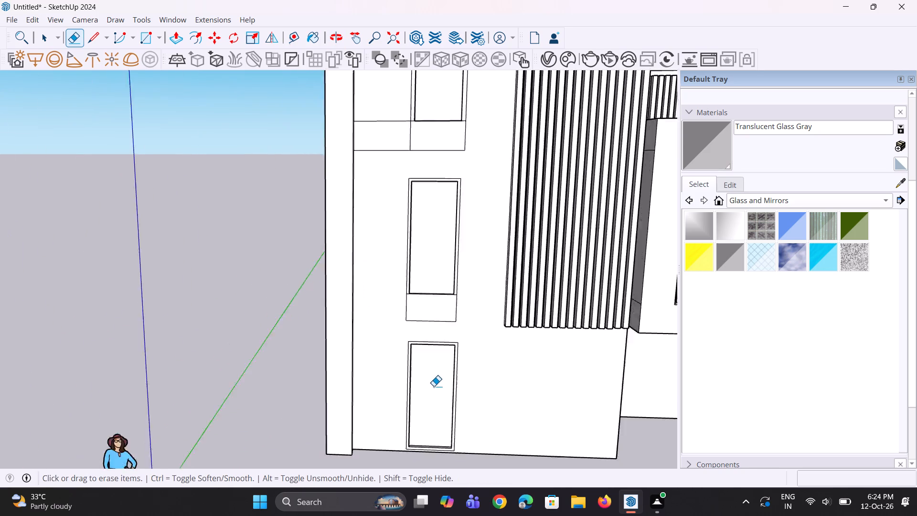
scroll(434, 386, "down", 7)
scroll(388, 250, "up", 4)
left_click_drag(412, 217, 407, 294)
scroll(416, 322, "down", 4)
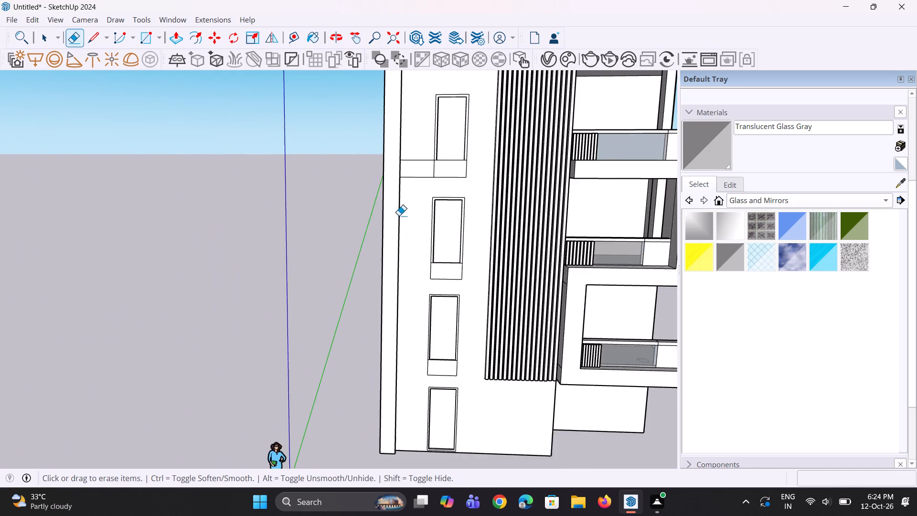
scroll(400, 193, "up", 10)
left_click_drag(423, 118, 452, 258)
scroll(401, 263, "down", 11)
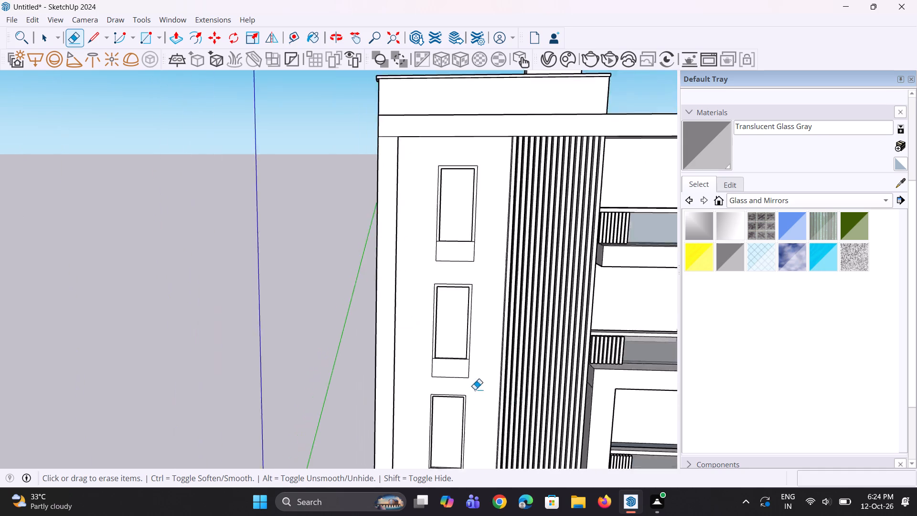
Examine the window column and the fin facade from a distance and up close.
scroll(522, 405, "up", 1)
middle_click_drag(522, 405, 512, 365)
scroll(510, 360, "up", 1)
scroll(428, 296, "down", 11)
middle_click_drag(402, 323, 418, 390)
scroll(398, 322, "up", 1)
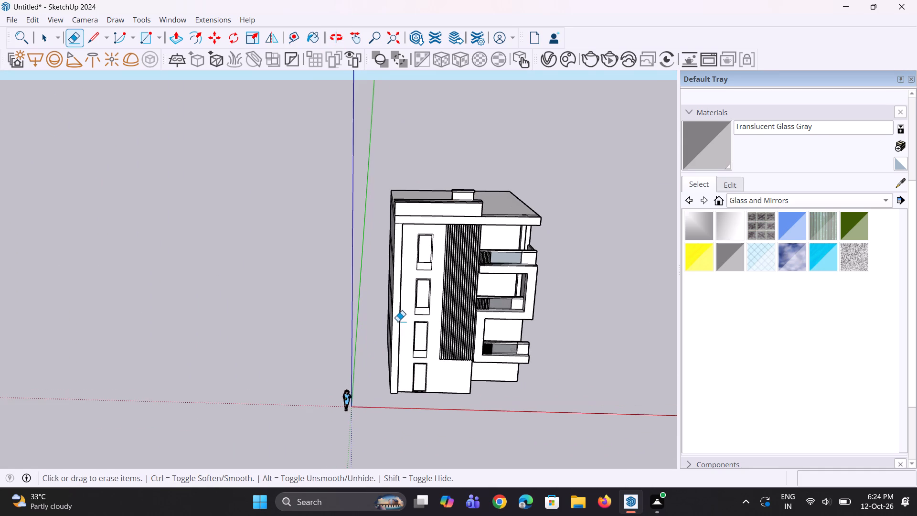
scroll(402, 319, "up", 8)
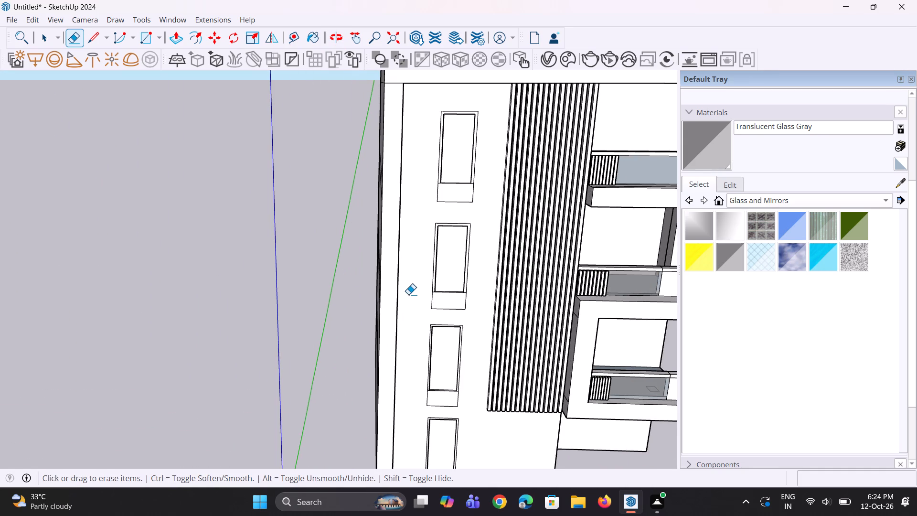
Push/Pull the recessed panes of the three lower windows flush with the wall beside the fins.
scroll(419, 283, "down", 4)
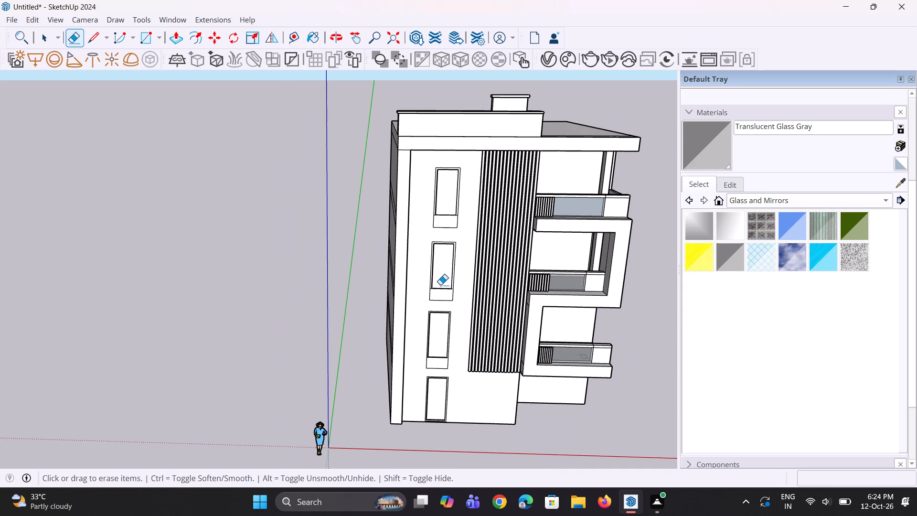
scroll(437, 291, "down", 5)
scroll(488, 373, "up", 1)
middle_click_drag(488, 373, 476, 344)
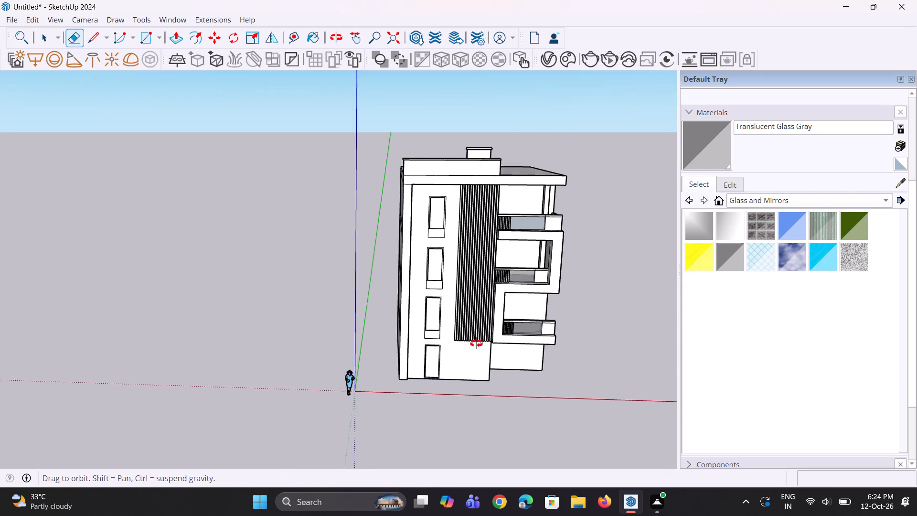
middle_click_drag(476, 344, 475, 342)
scroll(407, 271, "up", 3)
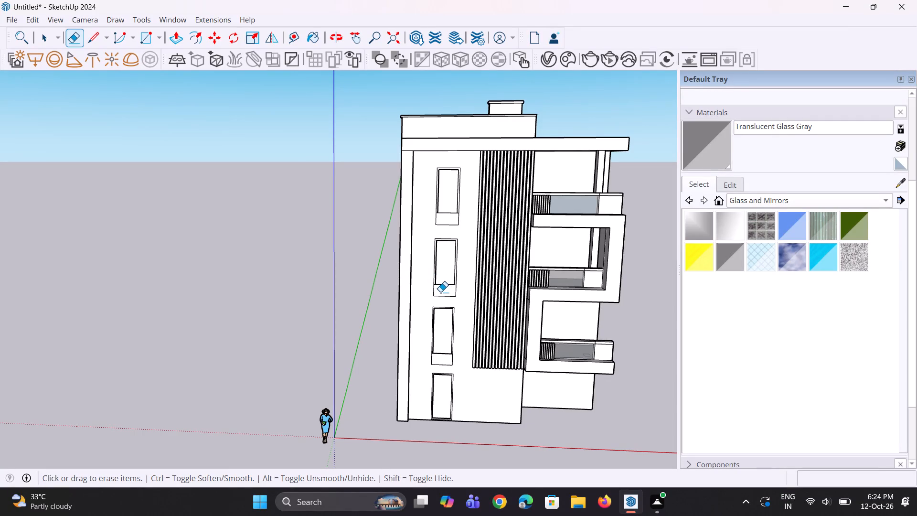
middle_click_drag(482, 338, 448, 321)
scroll(491, 408, "up", 3)
middle_click_drag(490, 397, 503, 419)
scroll(420, 395, "up", 1)
key("p")
scroll(422, 401, "up", 2)
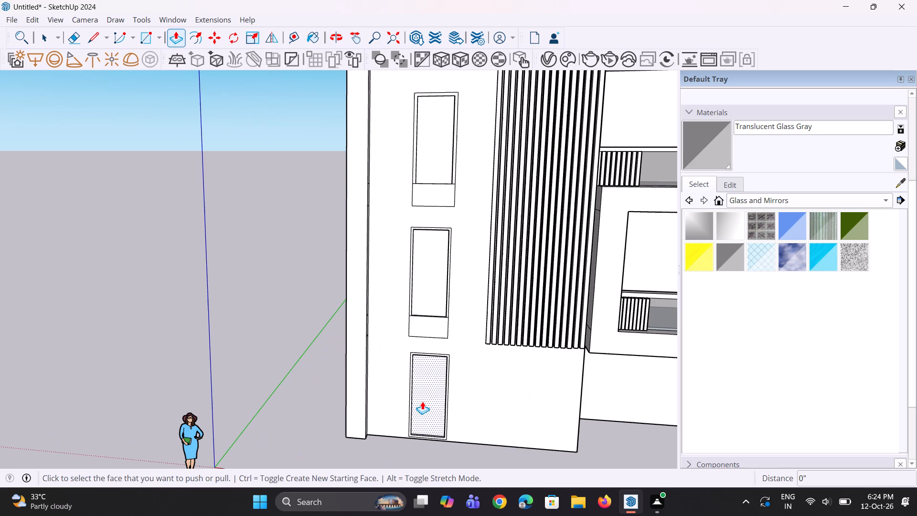
left_click(424, 399)
left_click(400, 385)
middle_click_drag(410, 391, 458, 408)
scroll(427, 412, "up", 1)
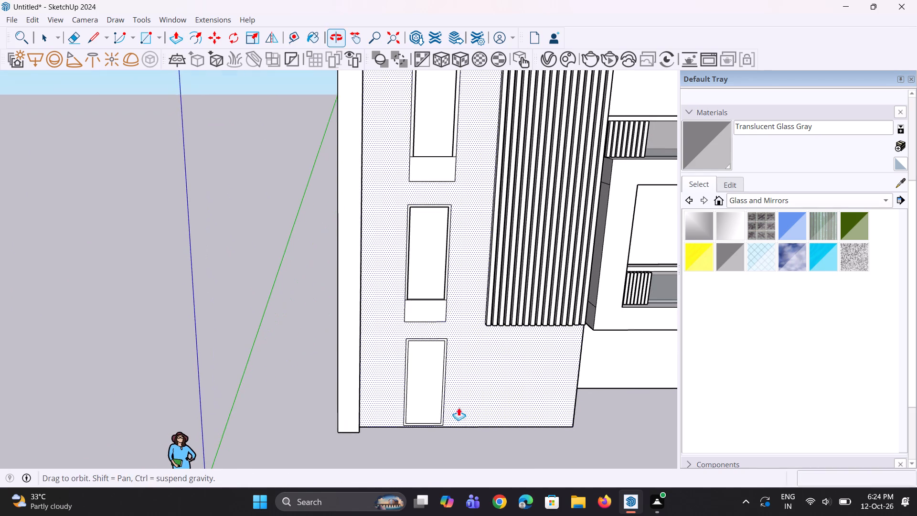
middle_click_drag(458, 408, 458, 411)
double_click(410, 261)
double_click(419, 132)
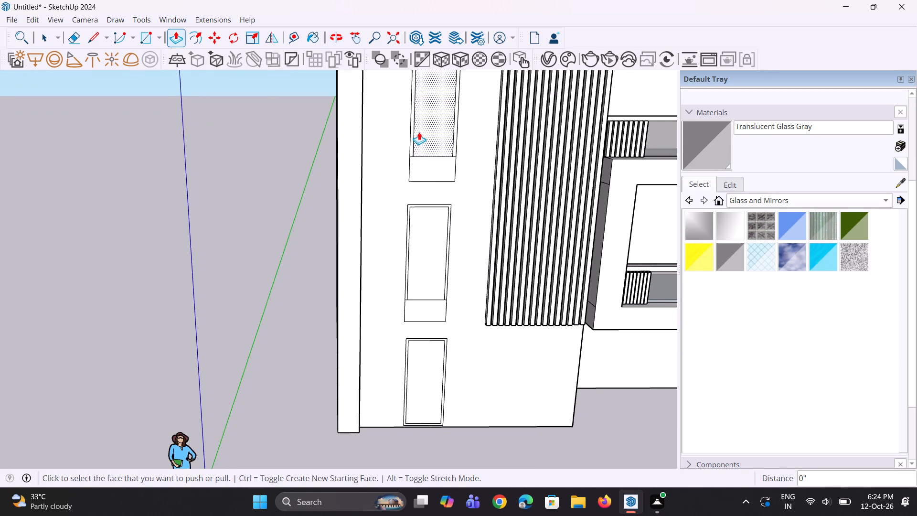
Push/Pull the top window's recessed pane flush with the wall in the same way.
scroll(430, 220, "down", 6)
middle_click_drag(444, 266, 431, 212)
scroll(442, 326, "up", 1)
scroll(447, 337, "down", 5)
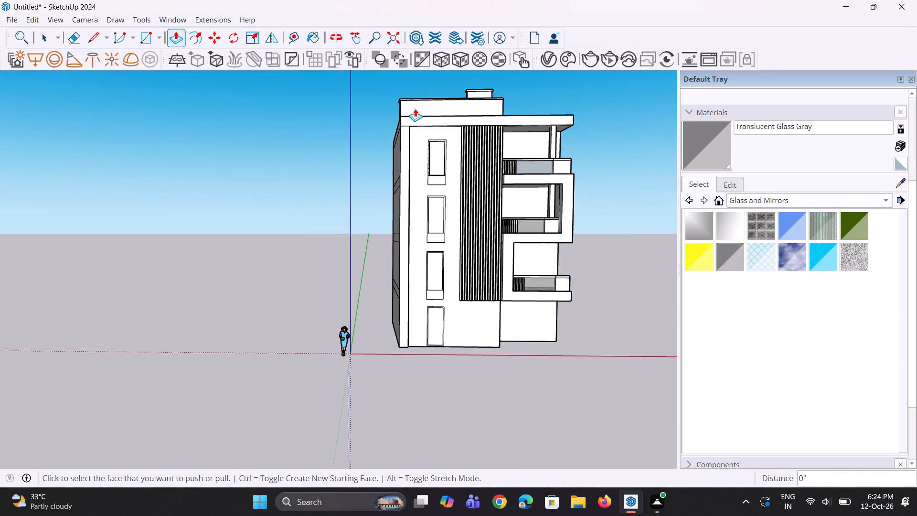
scroll(415, 108, "up", 7)
left_click(448, 182)
left_click_drag(449, 182, 454, 185)
Delete the two upper windows, including their frames and the panels below them, from the facade wall.
middle_click_drag(402, 269, 428, 282)
scroll(431, 235, "up", 10)
middle_click_drag(434, 233, 459, 253)
key("space")
scroll(440, 330, "down", 6)
middle_click_drag(435, 329, 405, 273)
left_click(396, 107)
left_click_drag(389, 126, 468, 305)
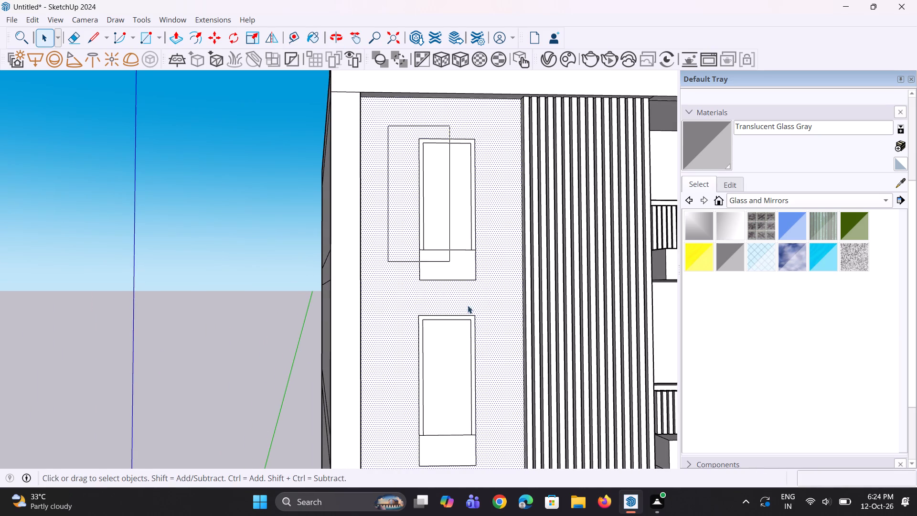
left_click_drag(468, 305, 491, 475)
scroll(424, 301, "down", 16)
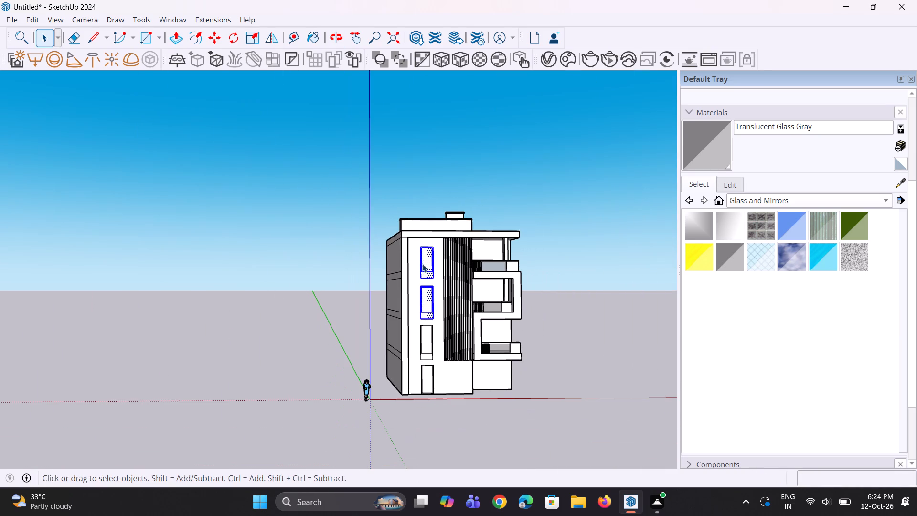
key("Delete")
Delete the two remaining lower windows and the panel below the first-floor one from the facade wall.
middle_click_drag(457, 359, 447, 342)
scroll(405, 388, "up", 5)
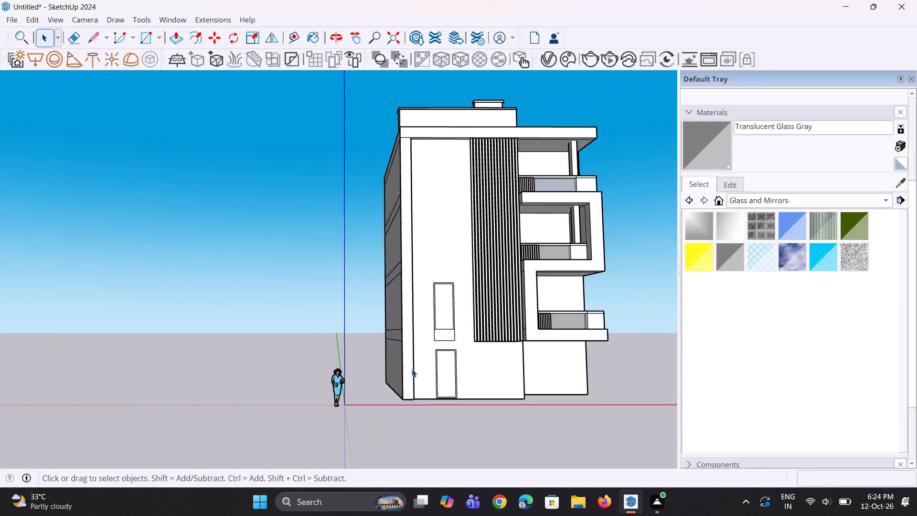
scroll(412, 369, "up", 9)
left_click_drag(426, 144, 522, 505)
key("Delete")
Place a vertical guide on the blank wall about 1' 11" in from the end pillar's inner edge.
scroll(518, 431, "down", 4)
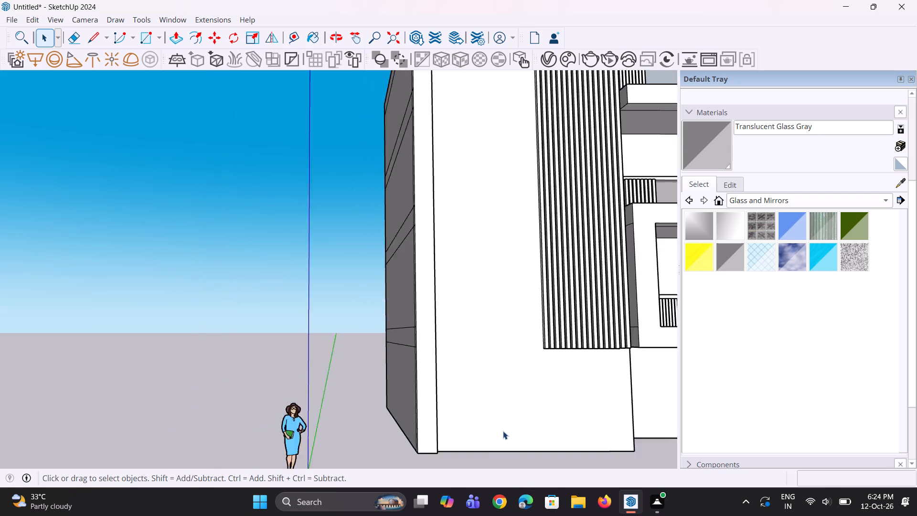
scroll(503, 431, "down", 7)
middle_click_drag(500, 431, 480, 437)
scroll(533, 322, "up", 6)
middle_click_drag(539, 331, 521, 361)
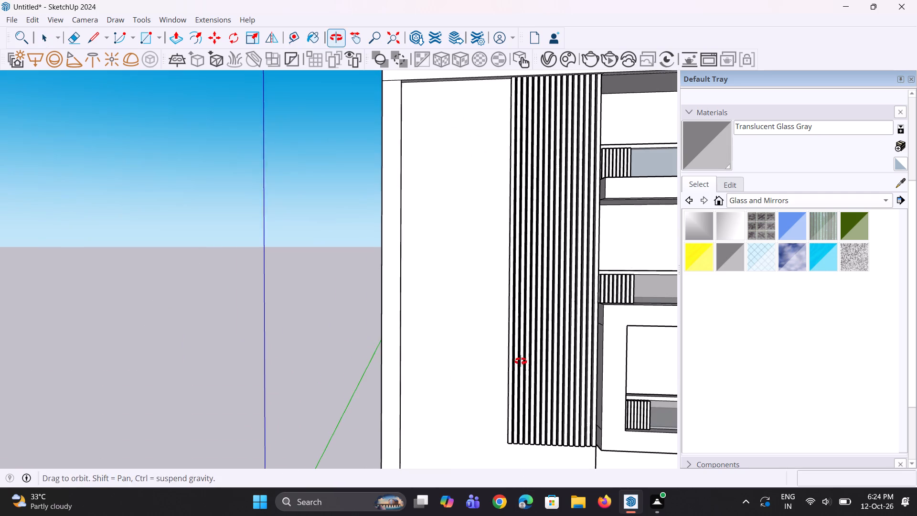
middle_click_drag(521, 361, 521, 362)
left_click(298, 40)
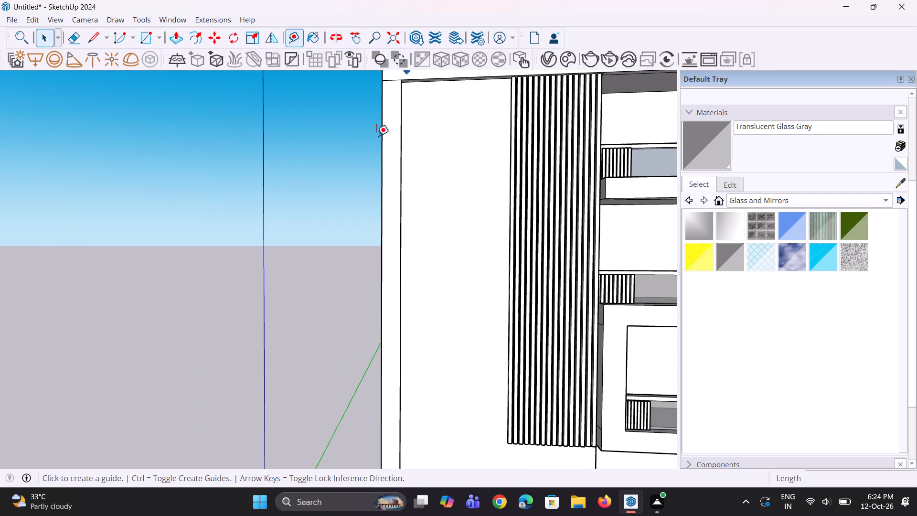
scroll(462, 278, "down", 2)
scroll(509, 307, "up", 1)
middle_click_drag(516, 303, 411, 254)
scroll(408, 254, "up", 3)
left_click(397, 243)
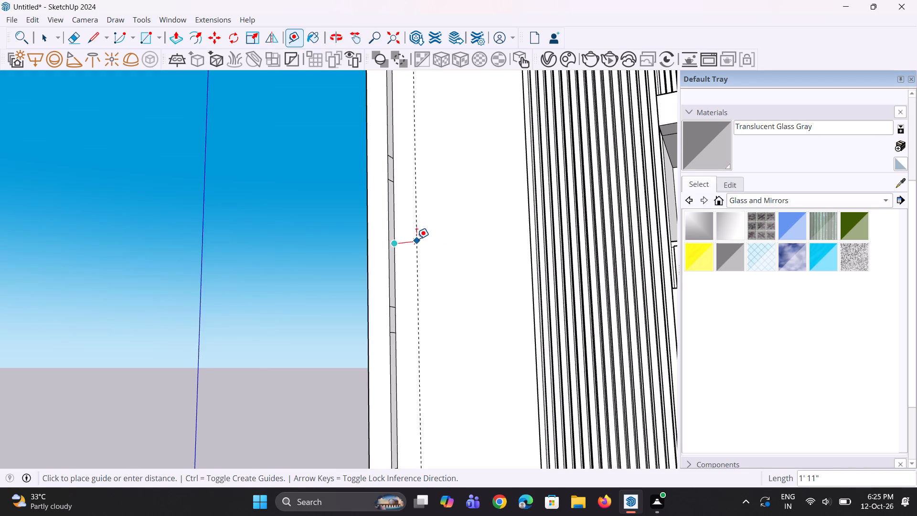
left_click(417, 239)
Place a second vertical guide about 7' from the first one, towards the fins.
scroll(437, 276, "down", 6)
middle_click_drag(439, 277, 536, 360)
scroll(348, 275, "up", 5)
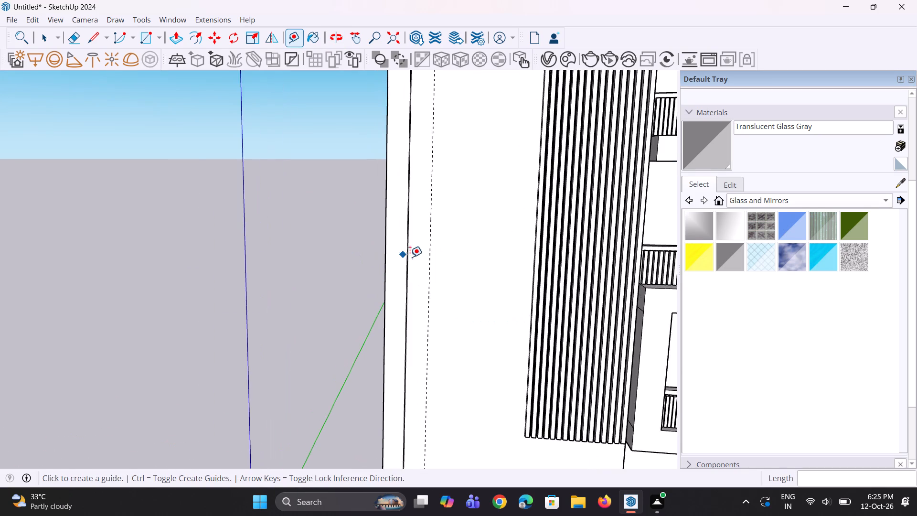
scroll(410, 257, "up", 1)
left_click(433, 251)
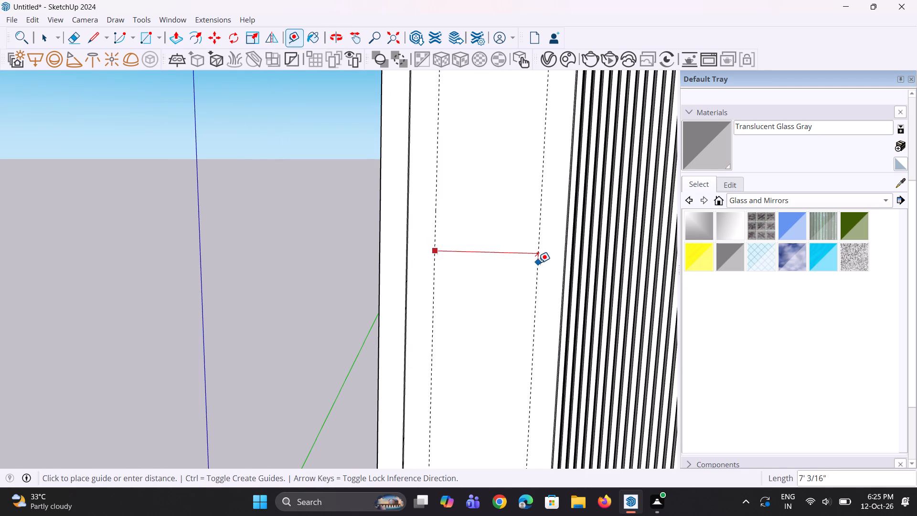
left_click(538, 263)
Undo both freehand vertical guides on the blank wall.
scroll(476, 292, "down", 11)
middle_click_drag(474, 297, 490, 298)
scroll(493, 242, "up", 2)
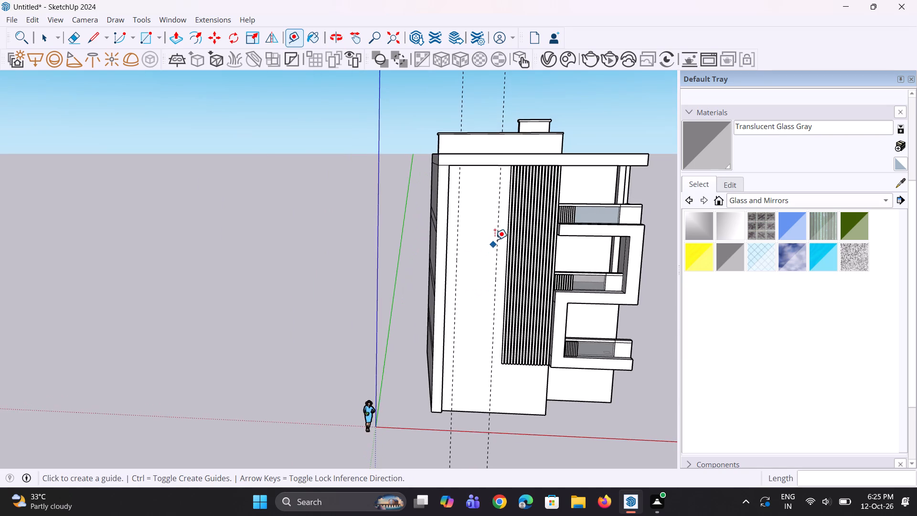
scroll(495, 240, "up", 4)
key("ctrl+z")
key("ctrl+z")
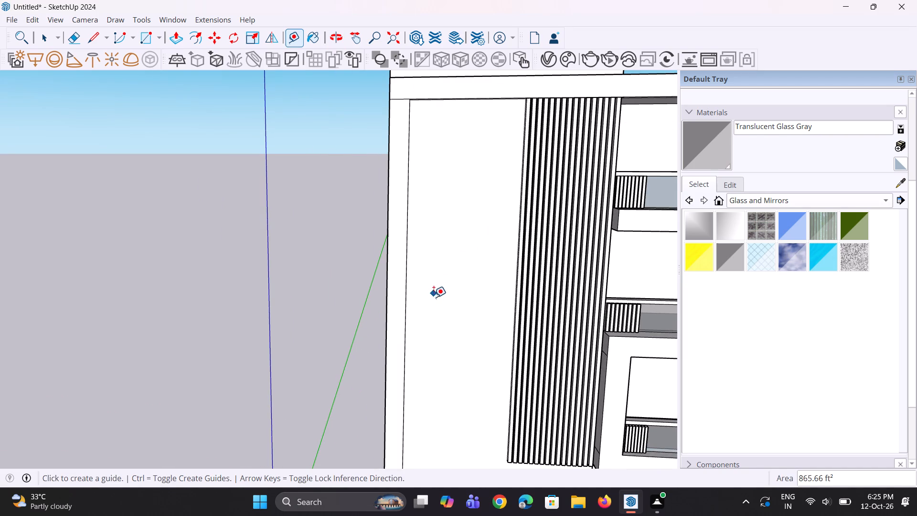
Place a vertical guide on the blank wall exactly 2' in from the end pillar's inner edge.
middle_click_drag(420, 291, 383, 248)
scroll(402, 261, "up", 4)
middle_click_drag(425, 276, 364, 275)
scroll(364, 276, "up", 4)
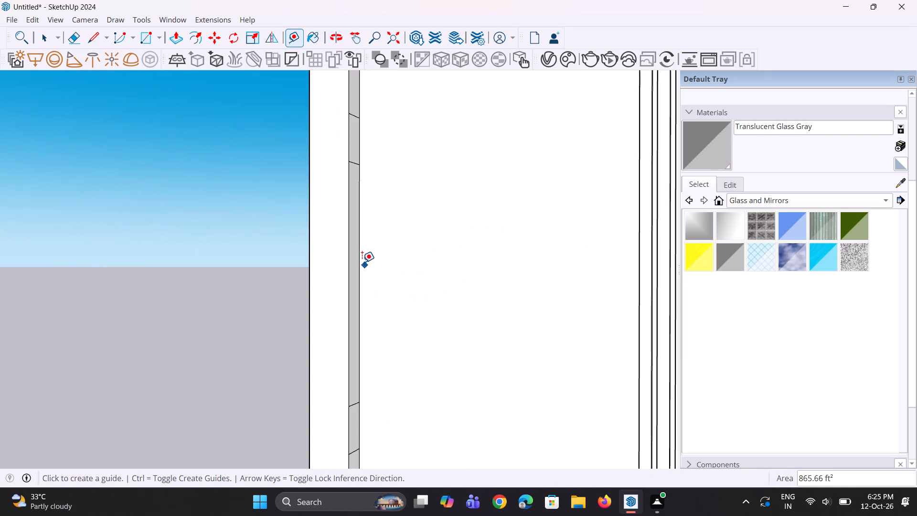
left_click(360, 261)
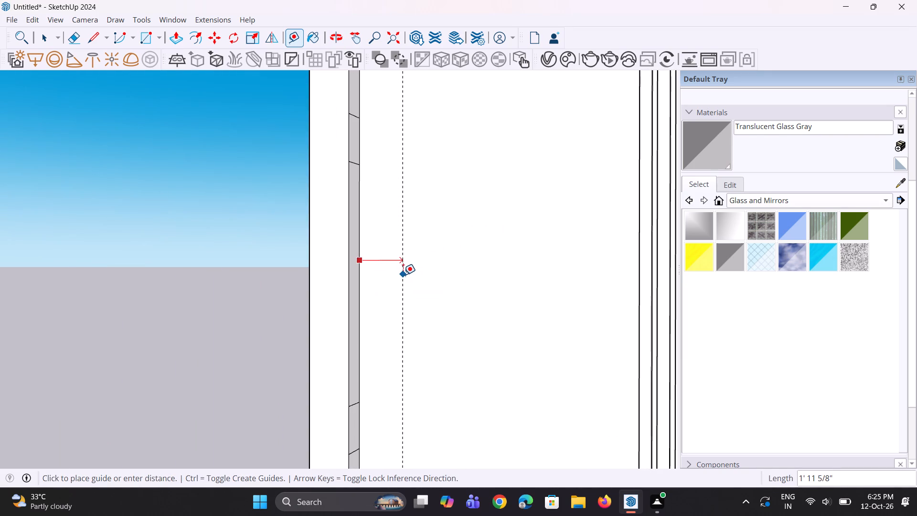
type("2'")
key("Return")
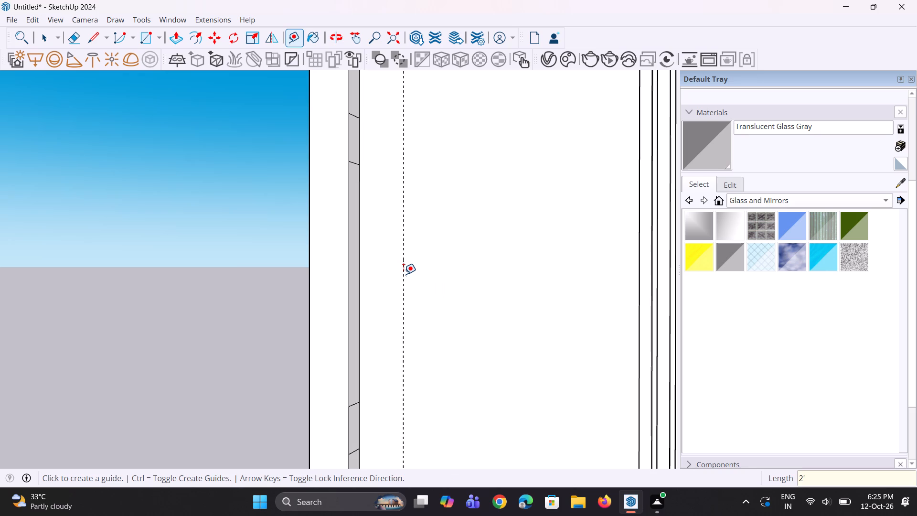
Place a second vertical guide on the wall 2' away from the edge of the nearest facade fin.
scroll(400, 337, "down", 4)
middle_click_drag(422, 347, 596, 384)
scroll(600, 344, "up", 3)
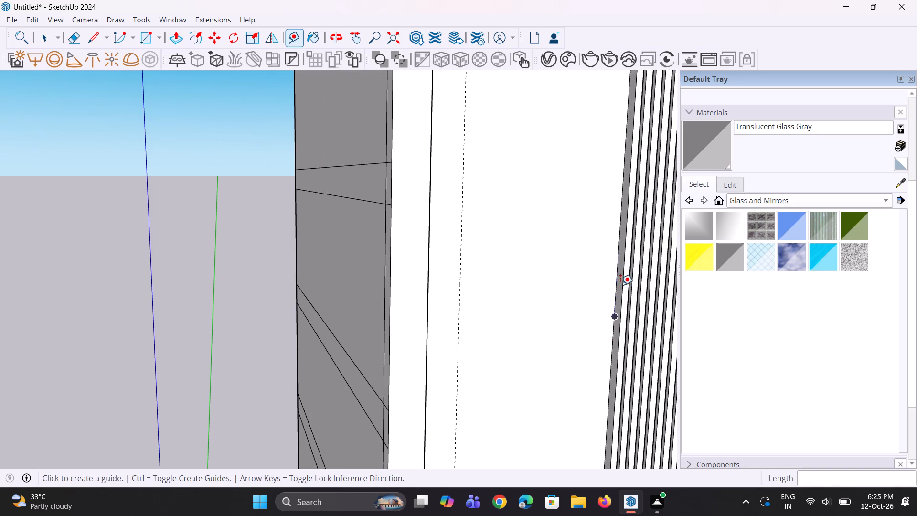
middle_click_drag(617, 306, 597, 341)
scroll(612, 293, "up", 7)
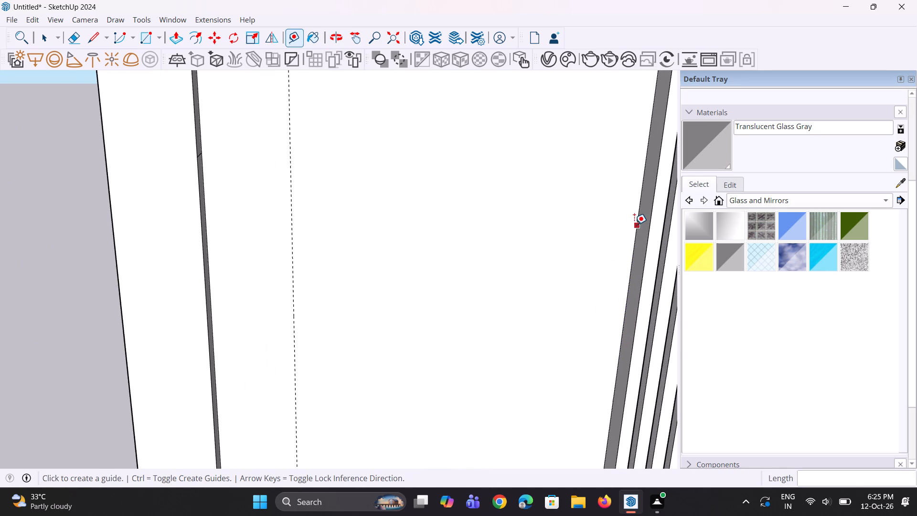
left_click(633, 238)
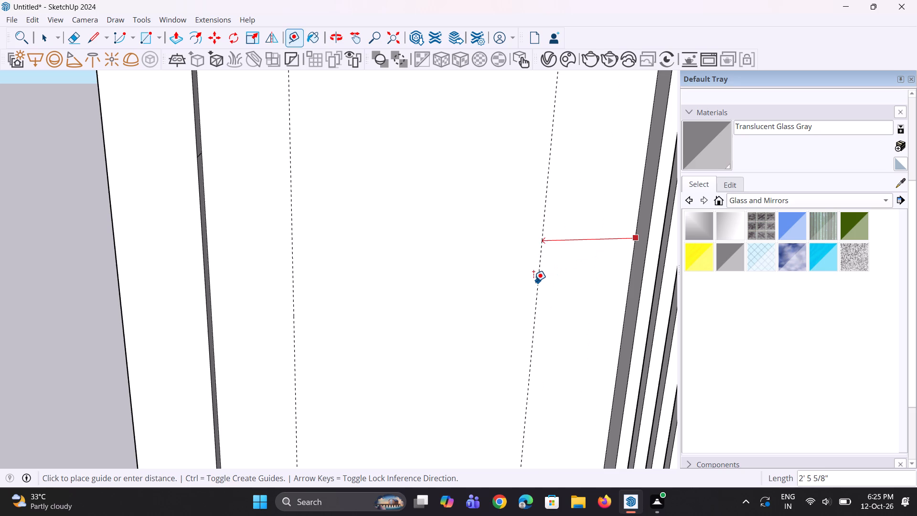
type("2'")
key("Return")
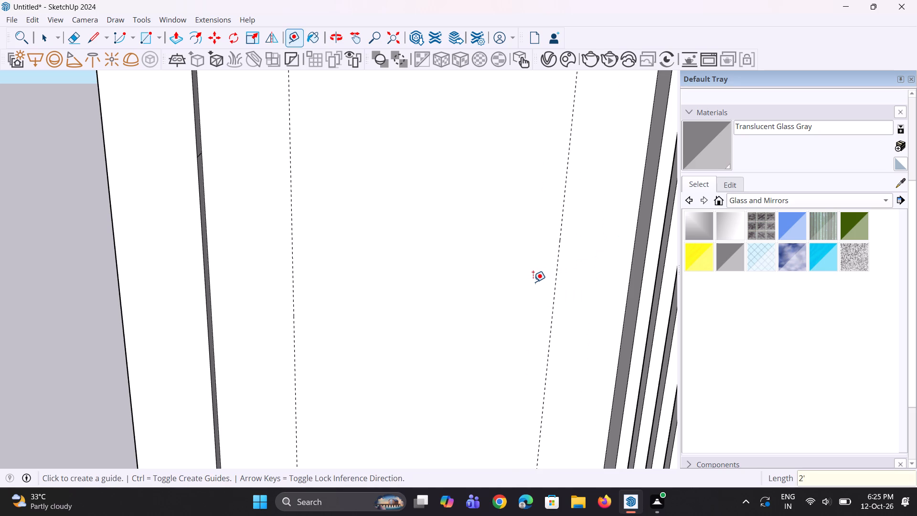
Place a horizontal guide on the wall 3' below the underside of the roof band.
scroll(491, 362, "down", 17)
middle_click_drag(364, 397, 325, 342)
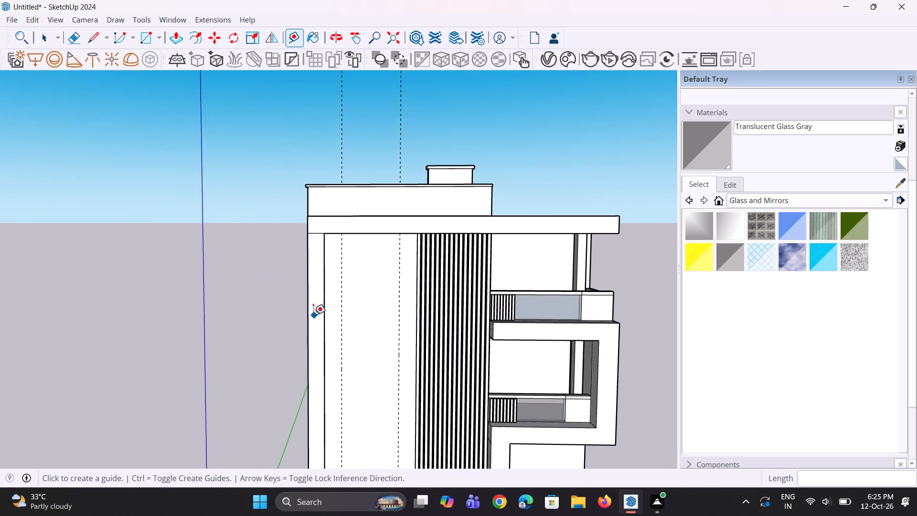
scroll(313, 315, "down", 9)
middle_click_drag(329, 385, 313, 351)
scroll(313, 351, "up", 5)
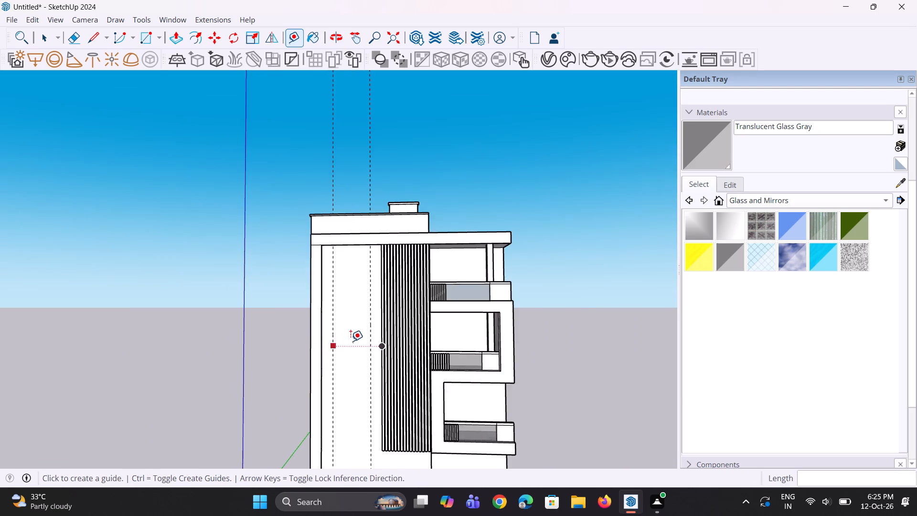
scroll(351, 341, "up", 2)
middle_click_drag(349, 327, 346, 234)
scroll(345, 226, "up", 7)
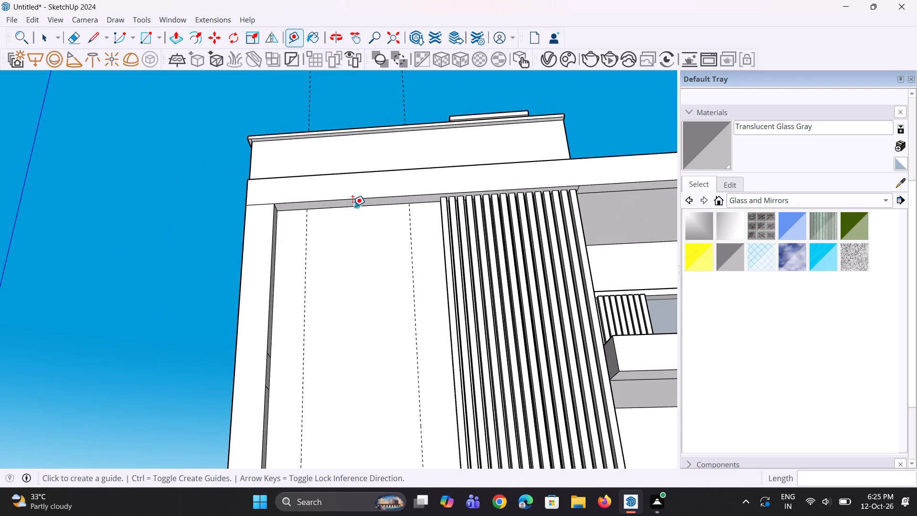
left_click(344, 209)
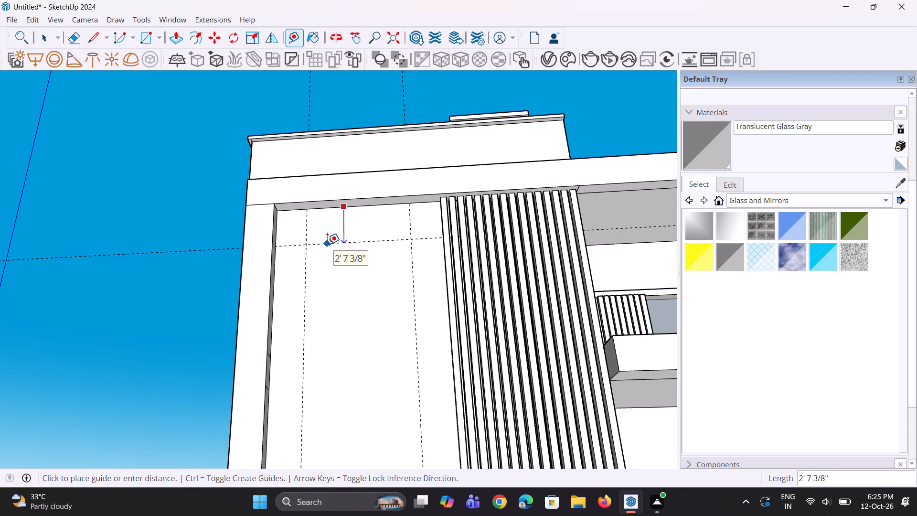
type("3'")
key("Return")
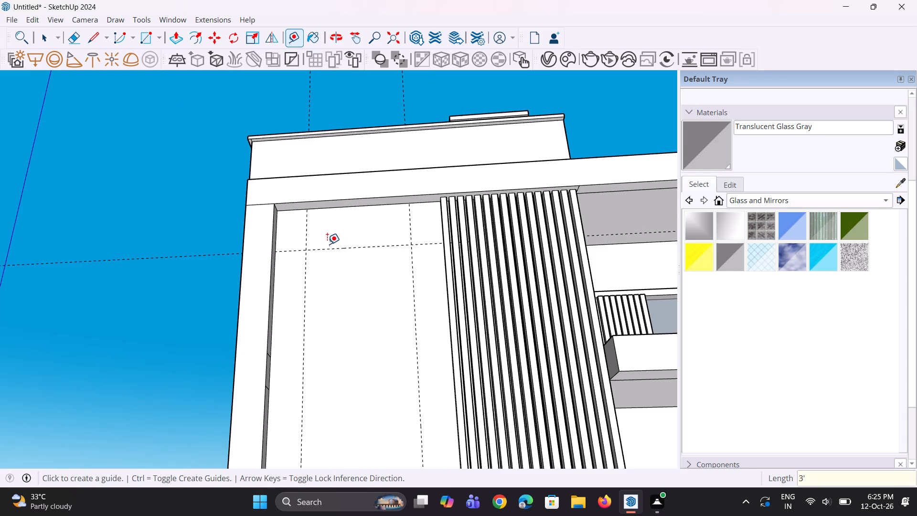
Place a horizontal guide on the wall 3' above its bottom edge.
scroll(358, 271, "down", 4)
middle_click_drag(363, 365, 370, 471)
scroll(372, 334, "down", 3)
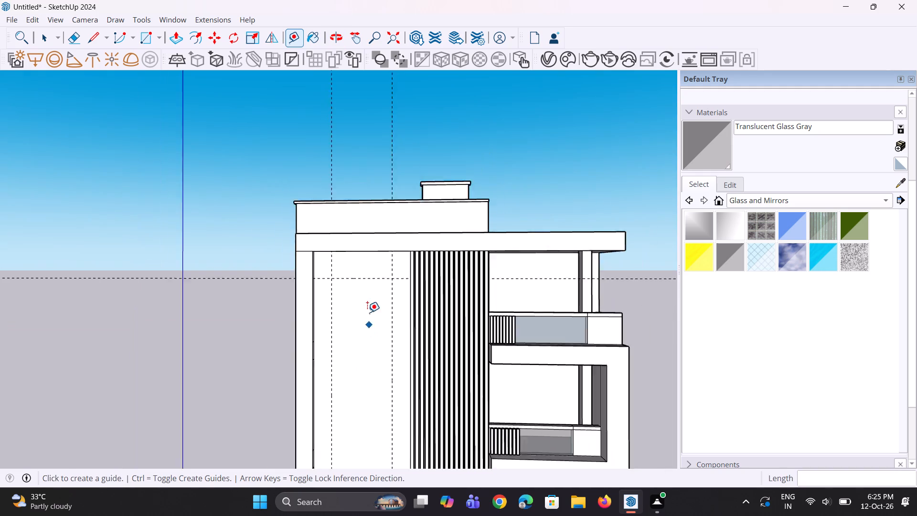
scroll(367, 281, "up", 1)
scroll(365, 278, "down", 12)
scroll(360, 412, "up", 6)
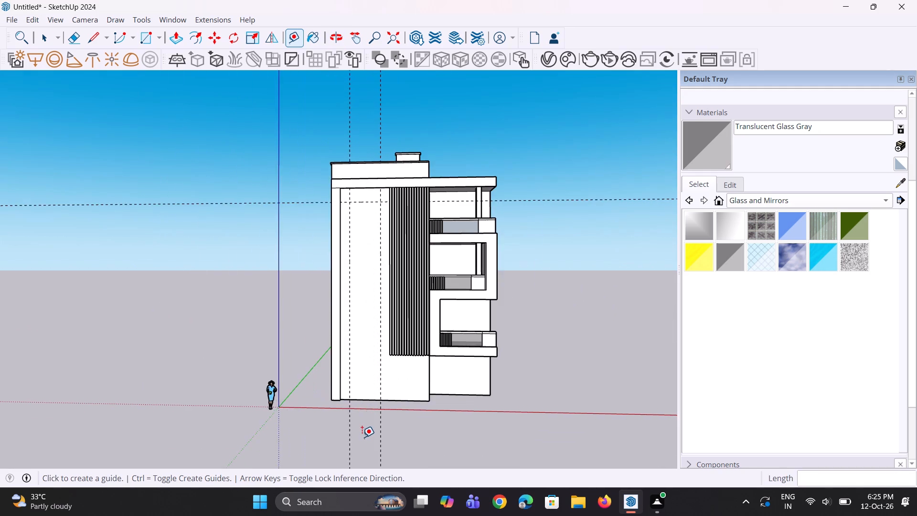
scroll(362, 437, "up", 7)
left_click(356, 363)
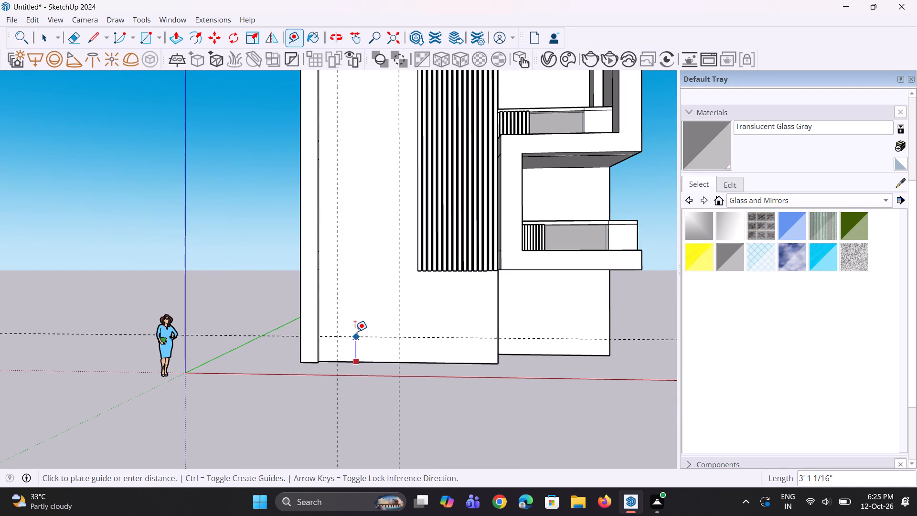
type("3'")
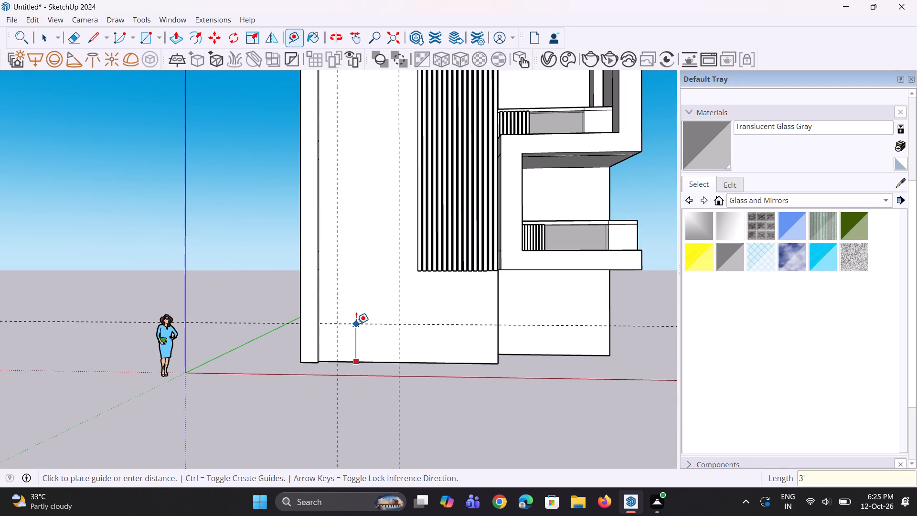
key("Return")
Draw a tall rectangle about 6' 8" wide on the wall, corner to corner between the outermost intersections of the four guides.
scroll(383, 339, "down", 8)
middle_click_drag(374, 312, 381, 274)
scroll(384, 158, "up", 8)
middle_click_drag(379, 184, 394, 197)
key("r")
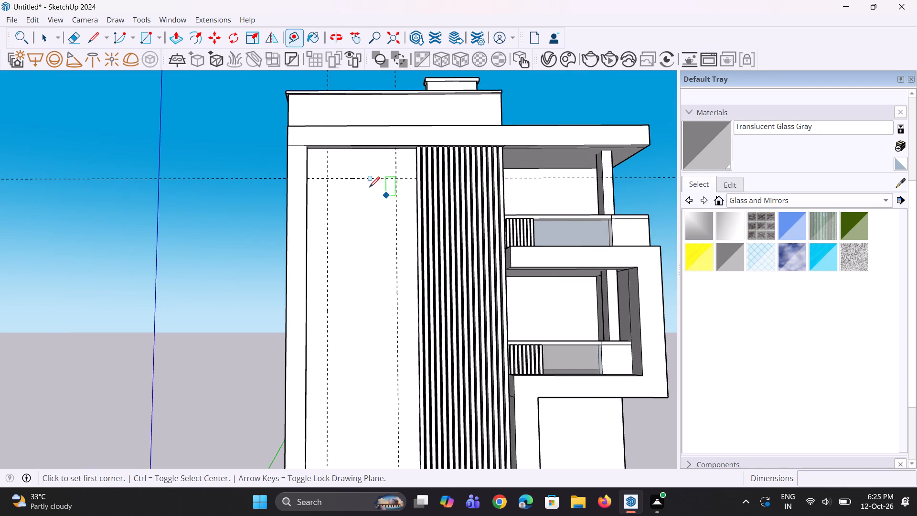
left_click(329, 179)
left_click(395, 181)
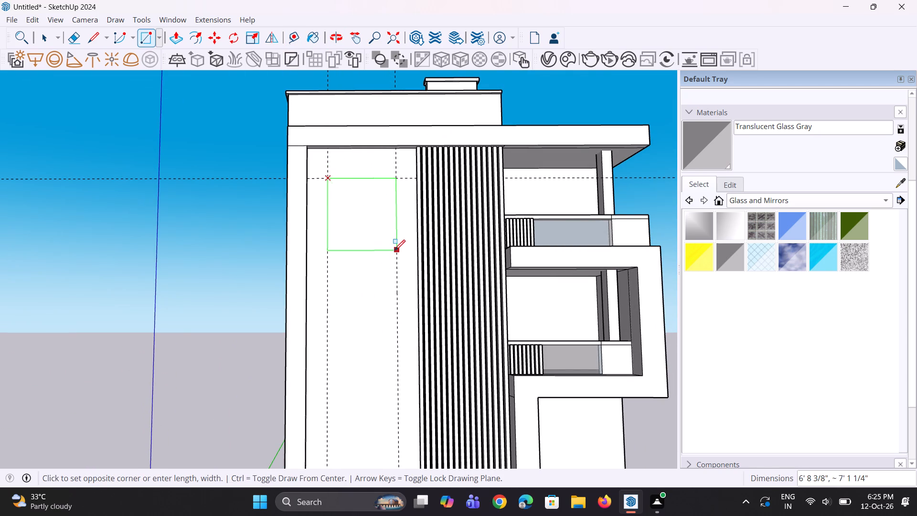
scroll(395, 250, "down", 9)
scroll(394, 391, "up", 3)
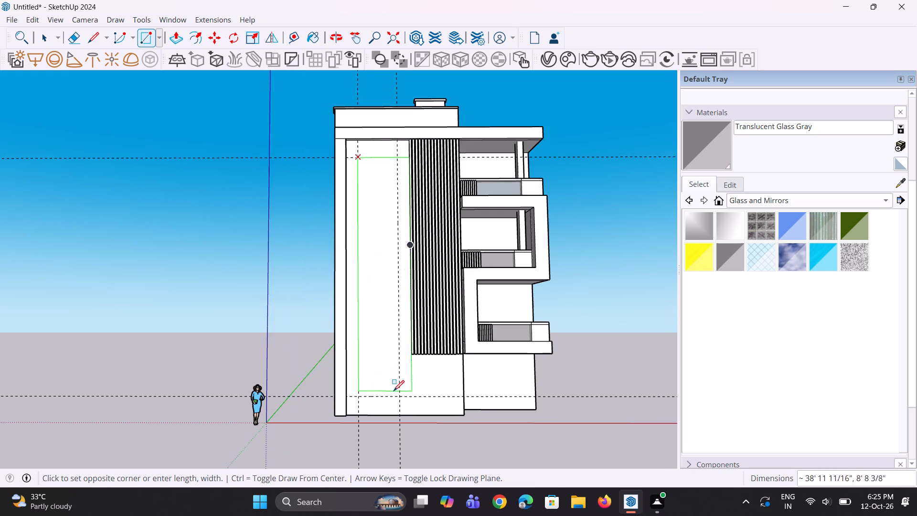
scroll(392, 391, "up", 3)
left_click(403, 397)
scroll(412, 404, "down", 5)
middle_click_drag(422, 405, 435, 401)
key("space")
key("space")
left_click(583, 333)
Copy the rectangle's top edge down to its bottom edge and divide the span by 4 into equal sections.
scroll(432, 264, "up", 4)
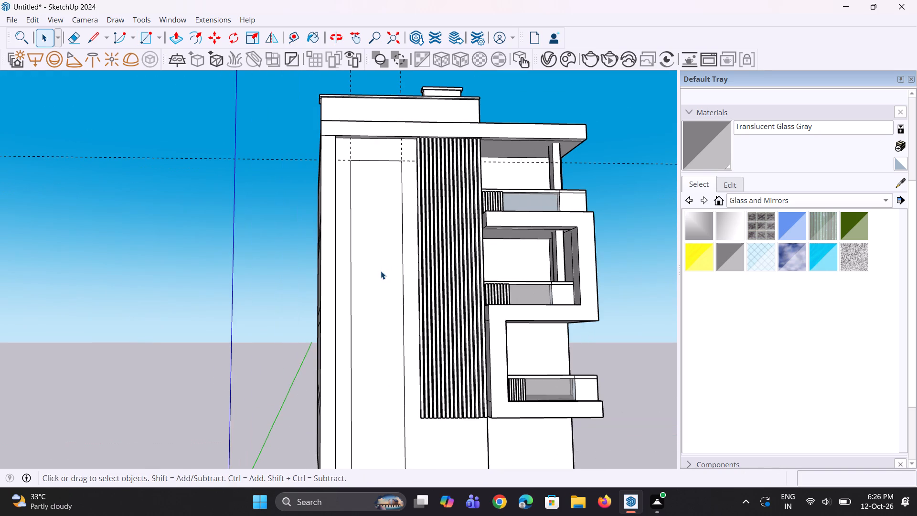
scroll(380, 324, "down", 4)
middle_click_drag(389, 365, 387, 357)
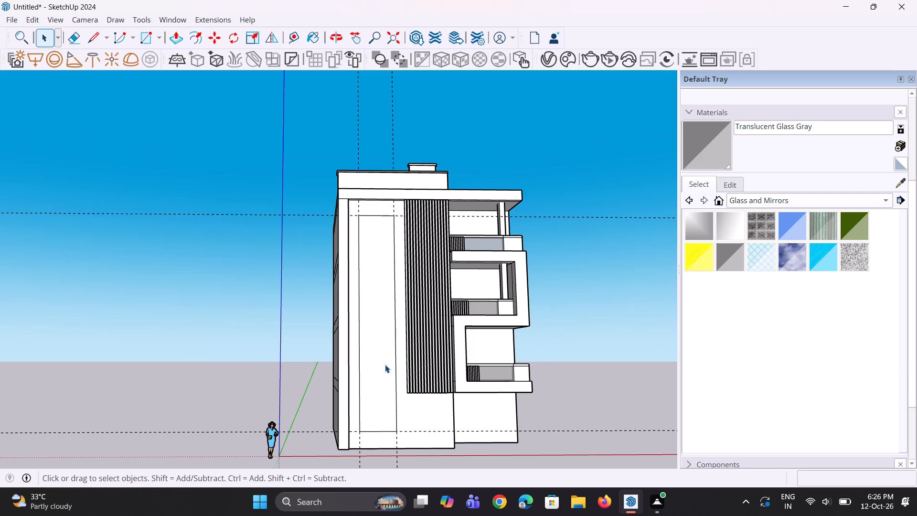
scroll(400, 274, "up", 3)
left_click(369, 197)
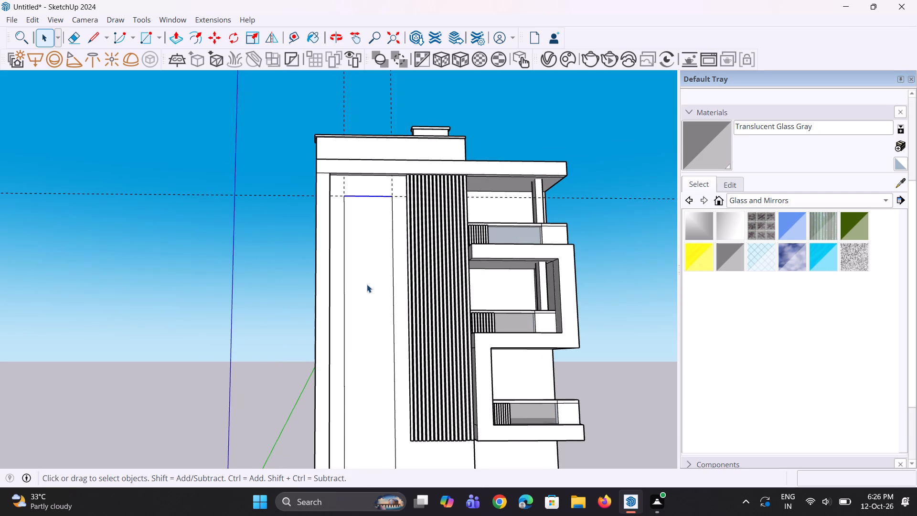
key("m")
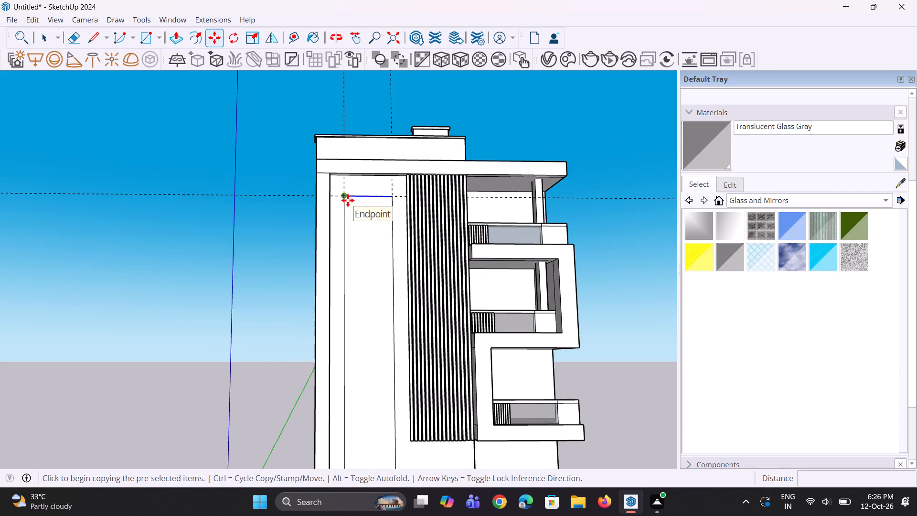
left_click(348, 200)
scroll(349, 246, "down", 9)
scroll(354, 356, "up", 4)
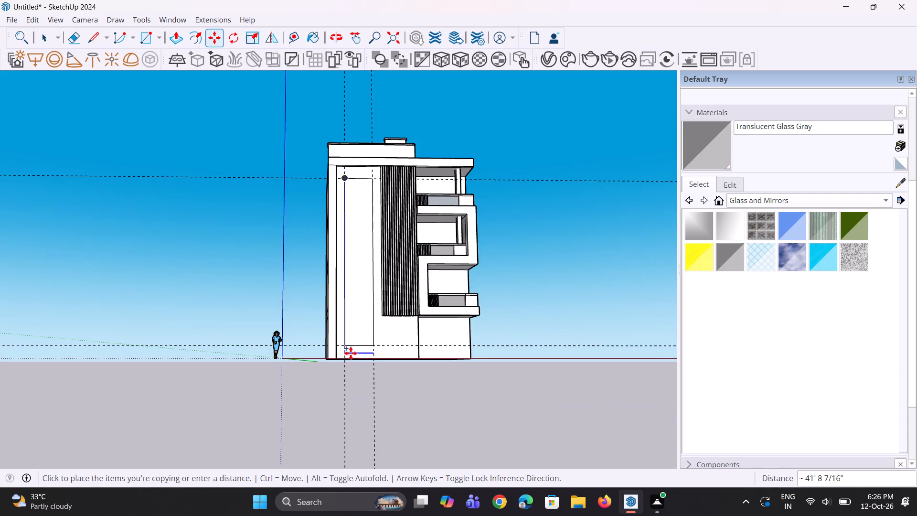
scroll(351, 353, "up", 3)
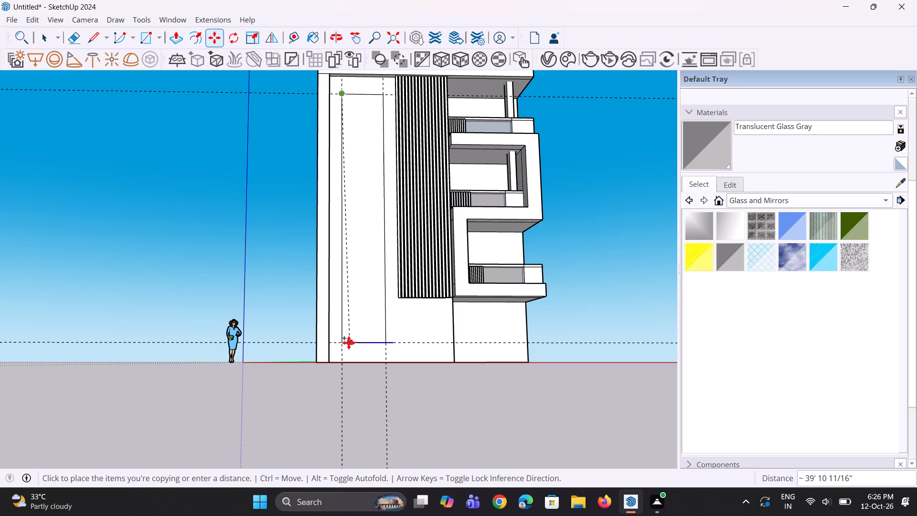
left_click(347, 342)
type("/4")
key("Return")
scroll(359, 317, "down", 5)
middle_click_drag(357, 315, 333, 336)
scroll(341, 325, "down", 1)
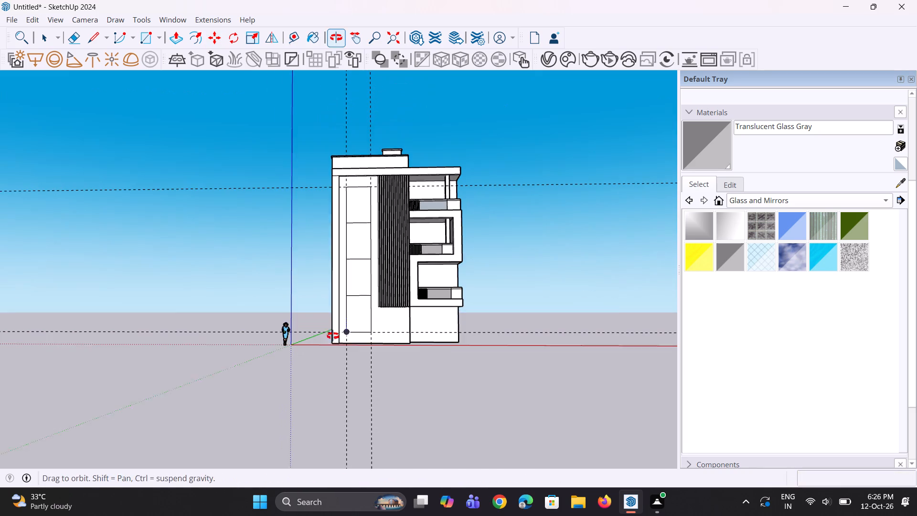
middle_click_drag(333, 336, 333, 336)
key("space")
key("space")
left_click(568, 279)
Examine the four-section panel and its proportions against the fins and balconies on the facade.
scroll(299, 249, "up", 11)
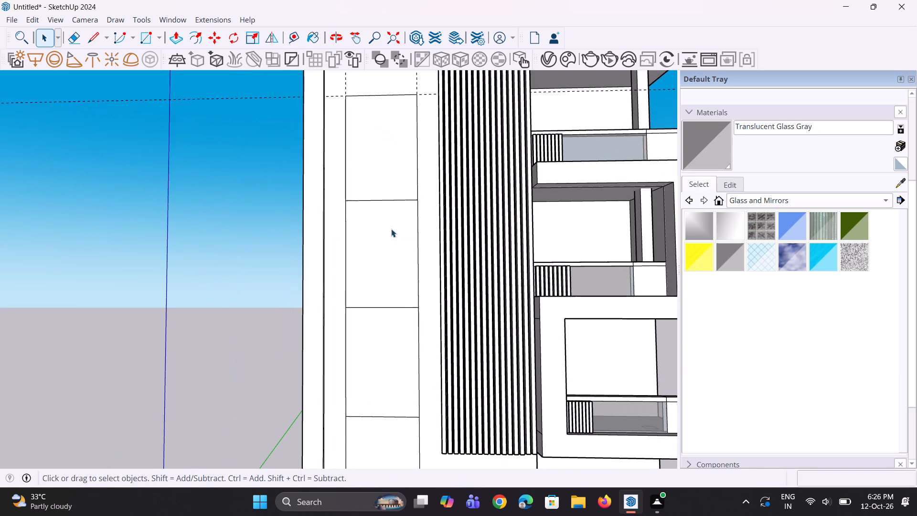
middle_click(393, 243)
middle_click_drag(362, 252, 370, 253)
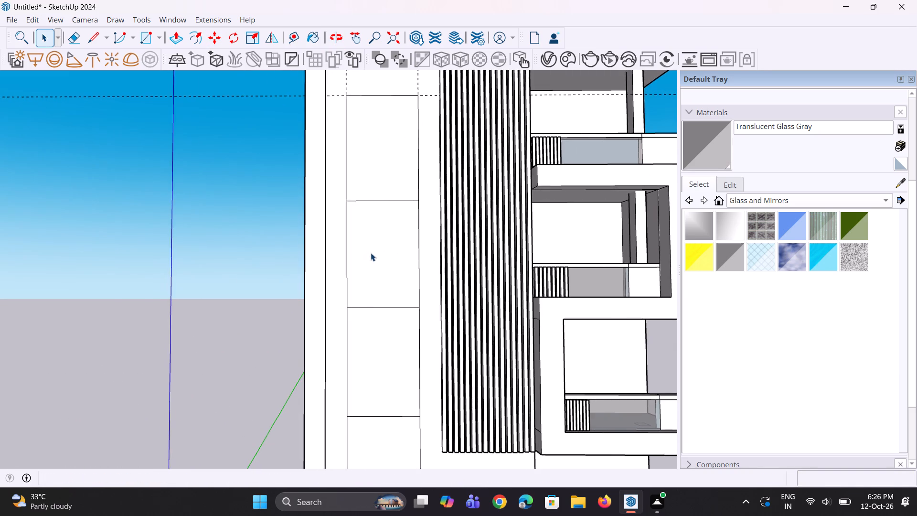
scroll(369, 242, "up", 2)
scroll(368, 228, "down", 3)
middle_click_drag(368, 228, 367, 224)
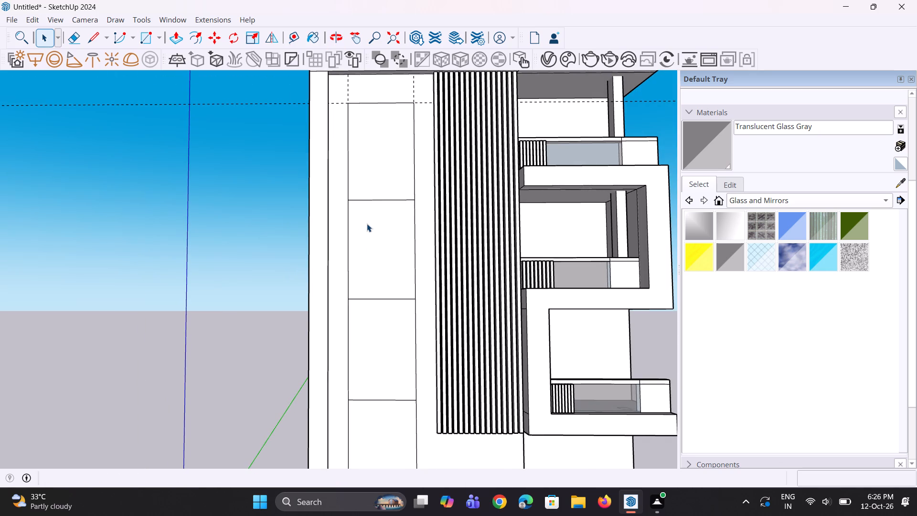
scroll(363, 218, "down", 6)
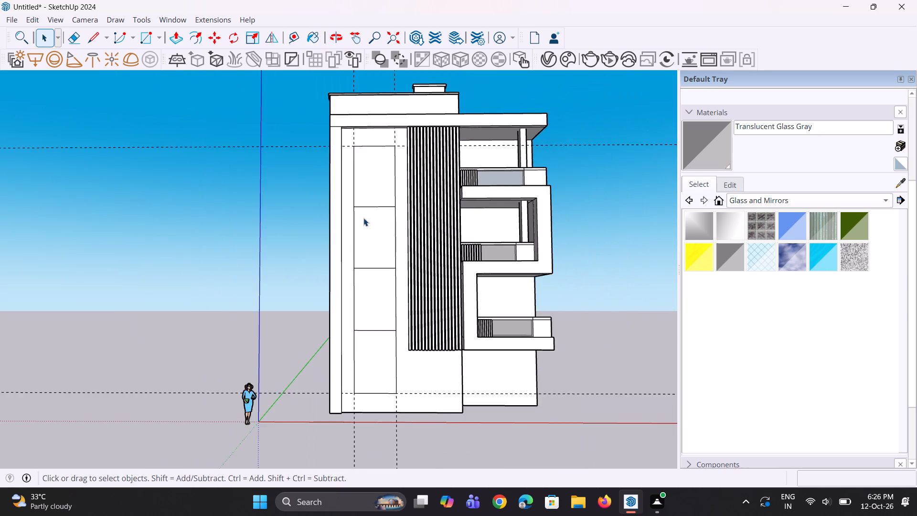
scroll(363, 218, "down", 2)
middle_click(373, 288)
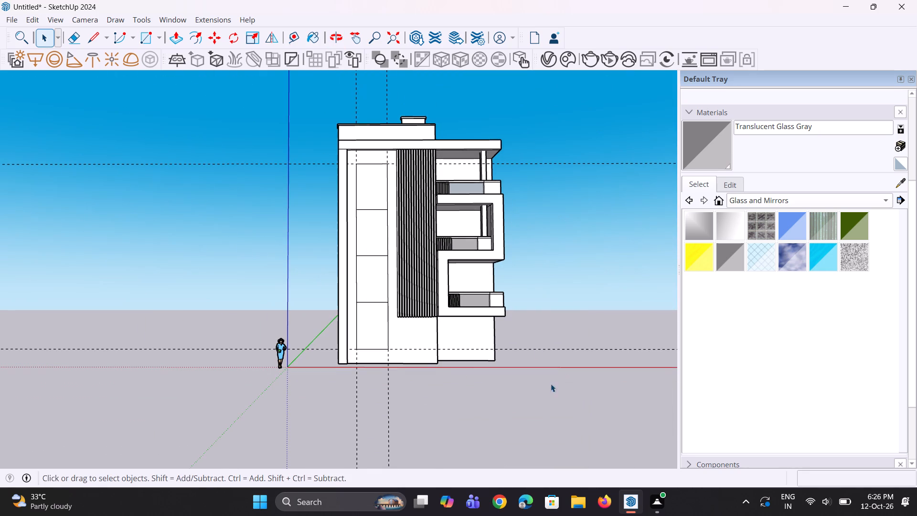
scroll(385, 305, "up", 3)
scroll(337, 124, "up", 2)
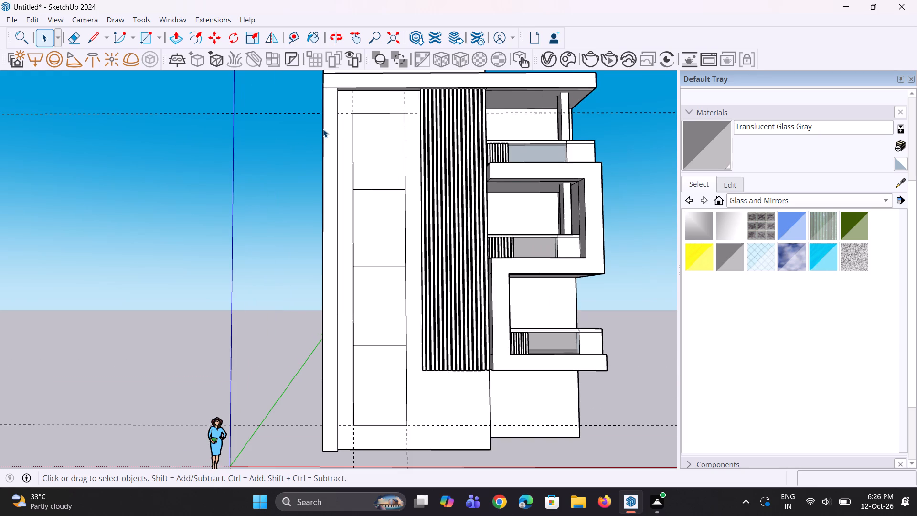
scroll(370, 127, "down", 1)
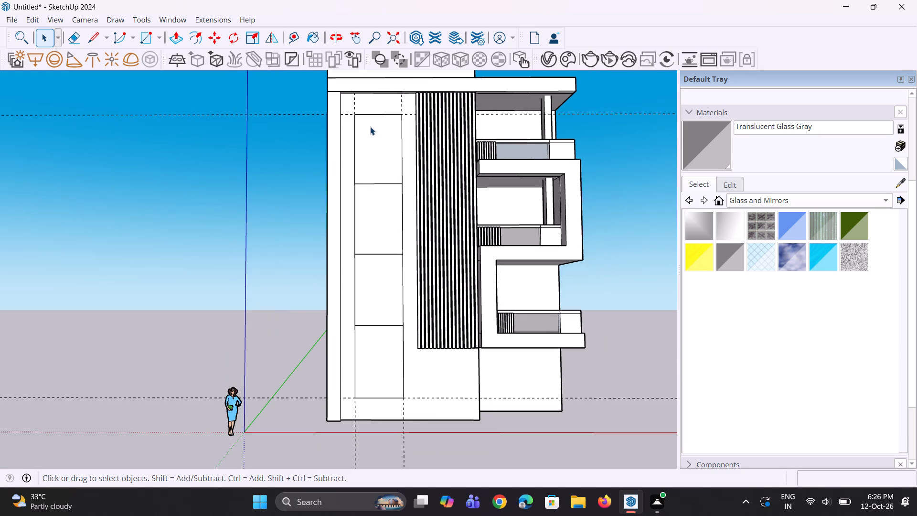
scroll(376, 140, "down", 3)
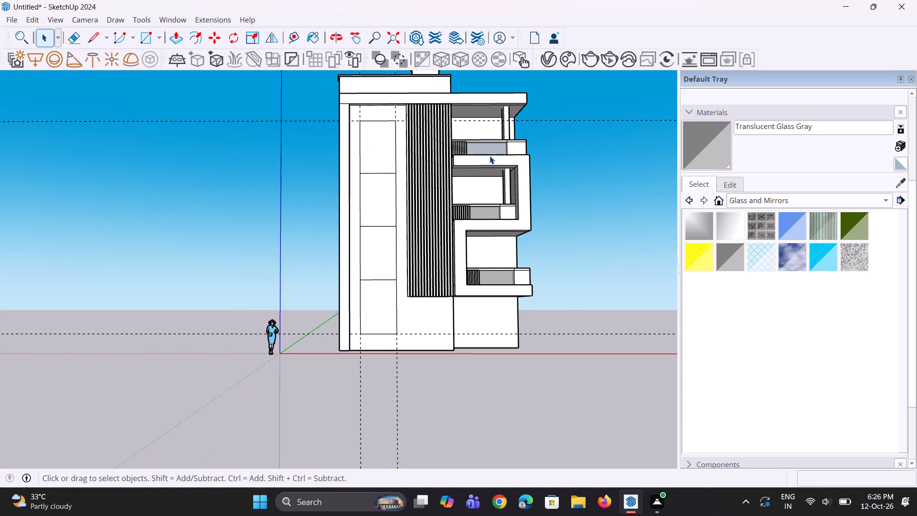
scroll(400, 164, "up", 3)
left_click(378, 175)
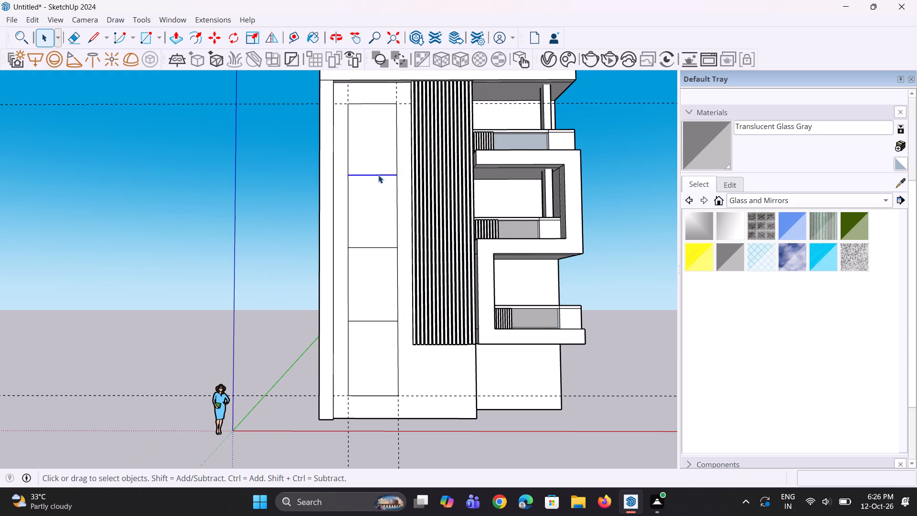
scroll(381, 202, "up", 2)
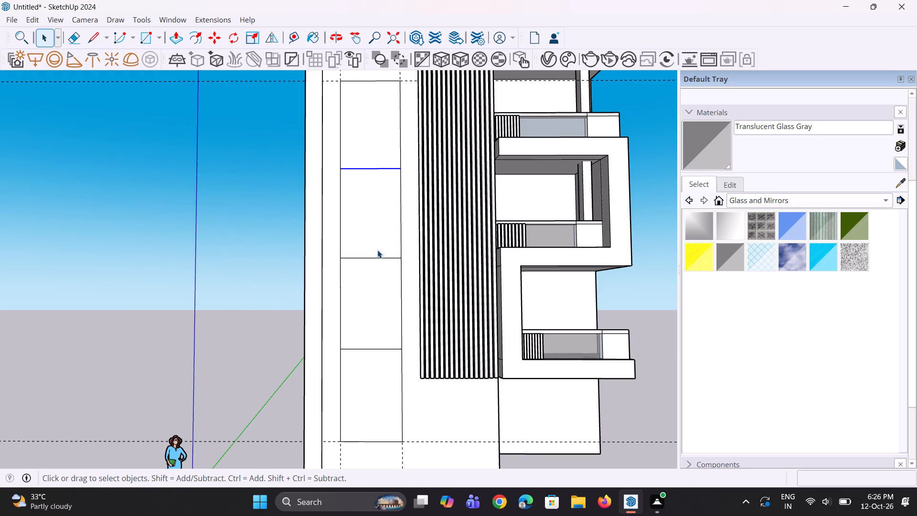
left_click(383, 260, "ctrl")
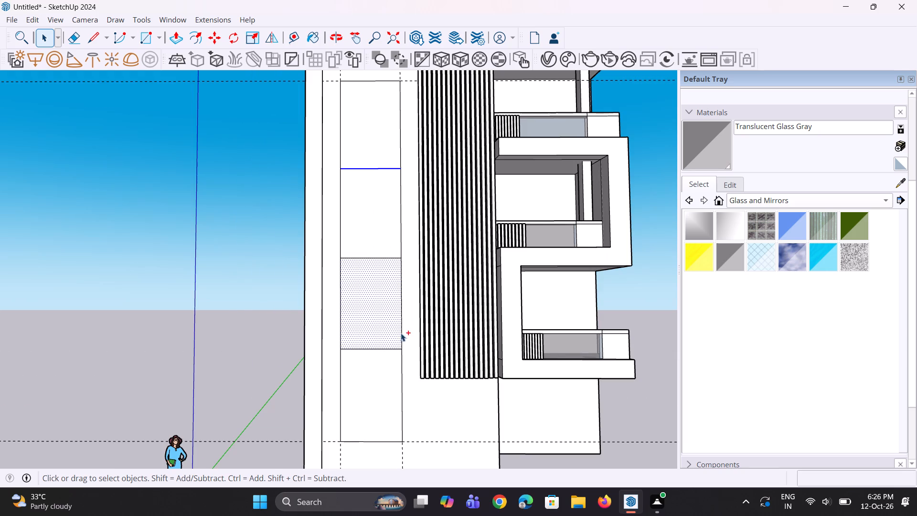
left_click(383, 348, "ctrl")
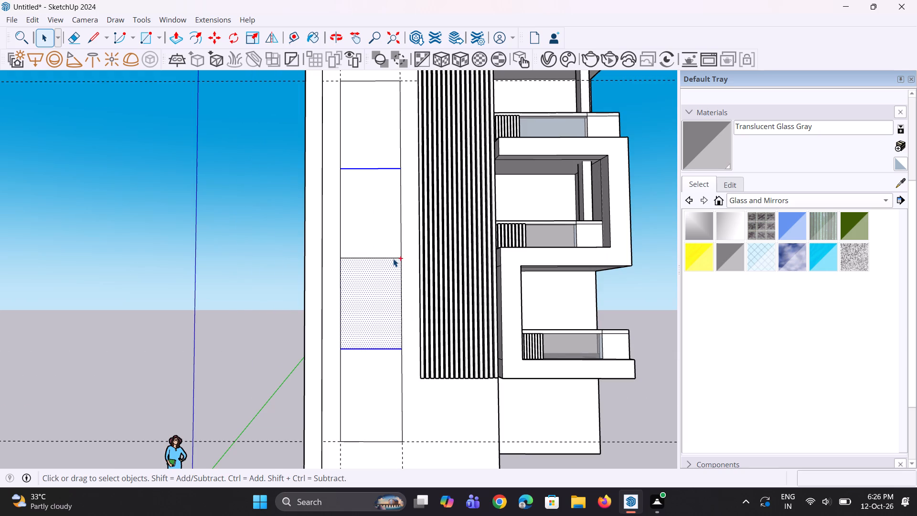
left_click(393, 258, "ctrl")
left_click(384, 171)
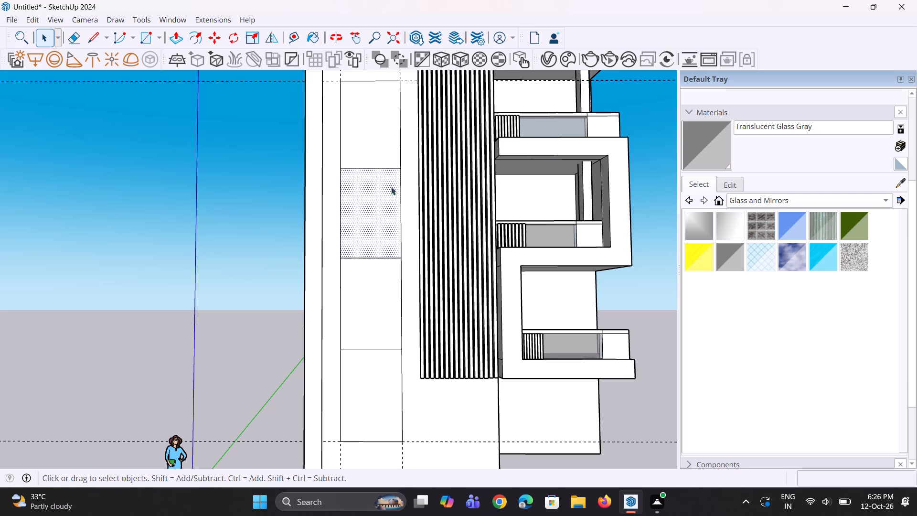
Copy the panel's uppermost dividing line 1'6" upward.
left_click(393, 170)
scroll(394, 165, "up", 2)
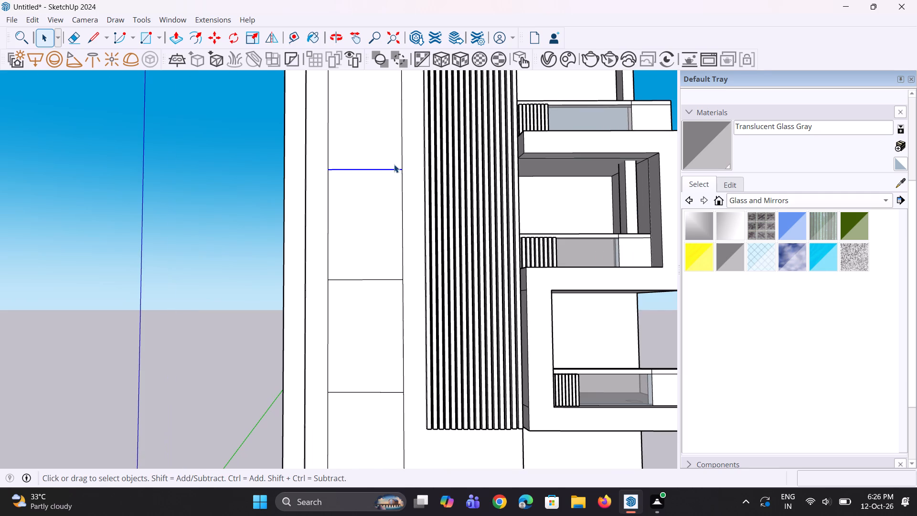
key("m")
left_click(404, 171)
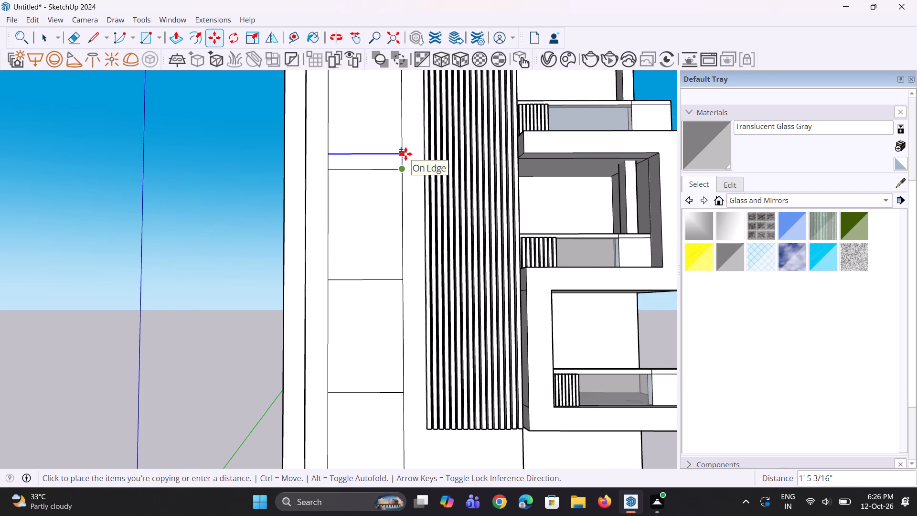
type("1'6\"")
key("Return")
scroll(405, 154, "down", 8)
middle_click_drag(372, 210, 383, 221)
key("space")
key("space")
Copy the panel's middle and lowest dividing lines together 1'6" upward.
scroll(388, 242, "up", 4)
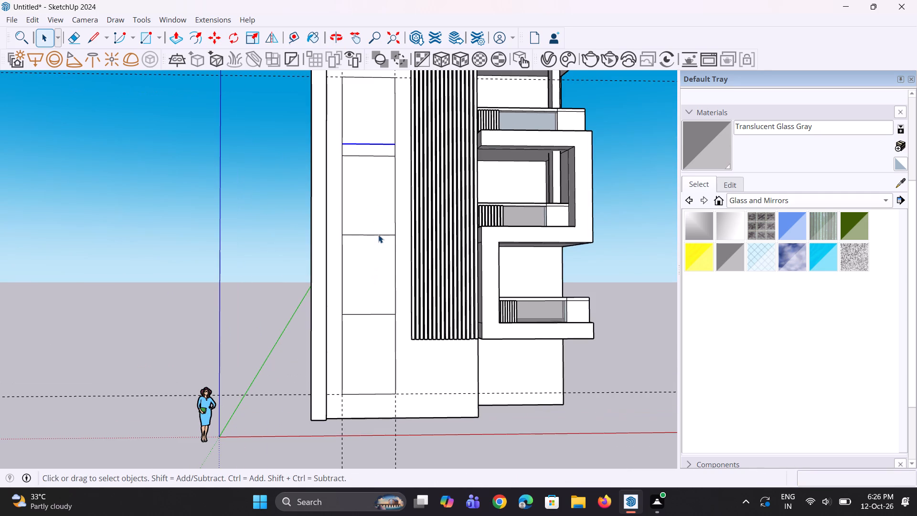
left_click(378, 235)
scroll(379, 235, "up", 2)
scroll(392, 199, "down", 1)
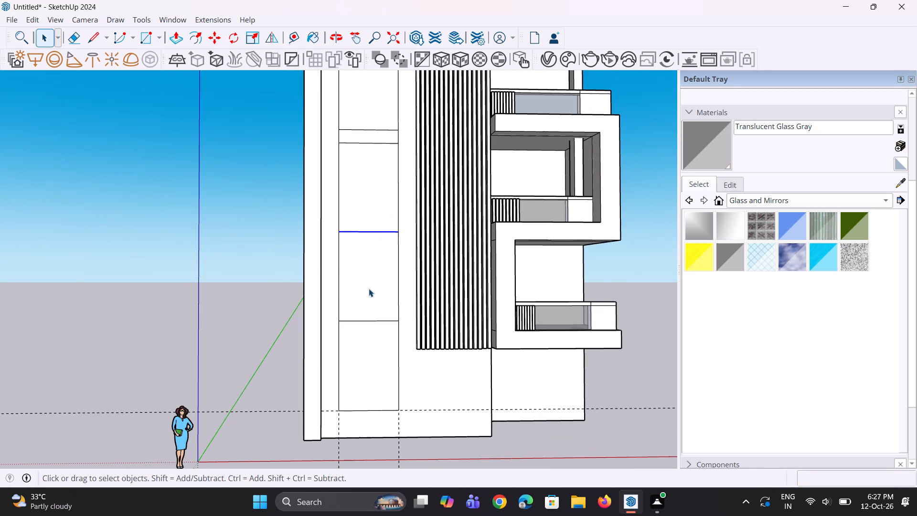
left_click(374, 321, "ctrl")
key("m")
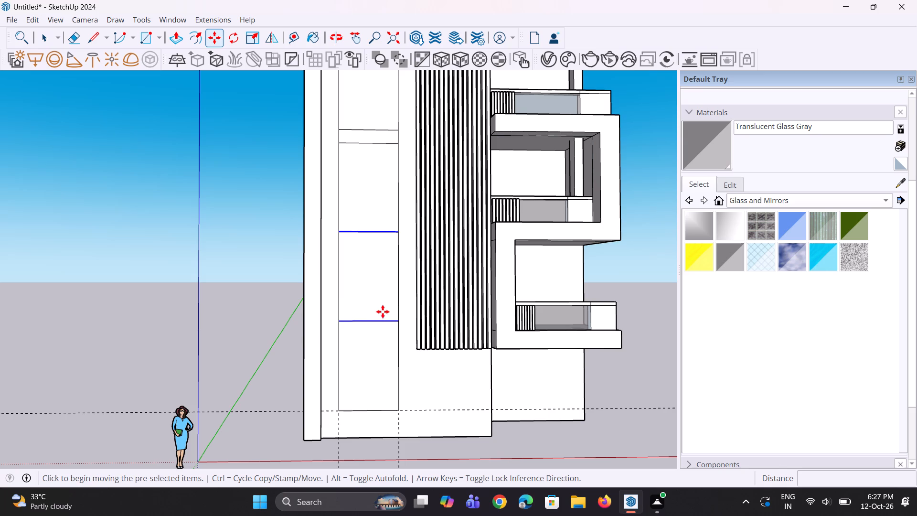
left_click(397, 237)
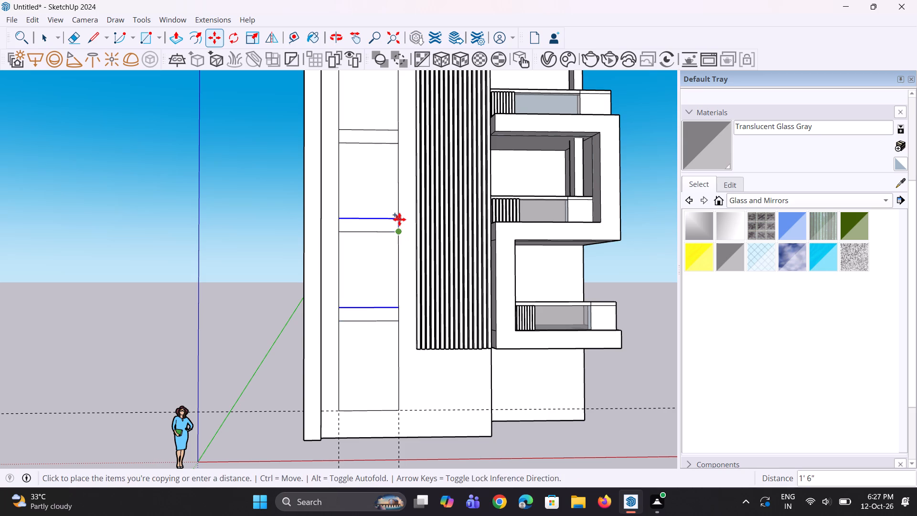
left_click(399, 219)
scroll(363, 314, "down", 6)
key("space")
key("space")
scroll(353, 319, "down", 4)
middle_click(355, 335)
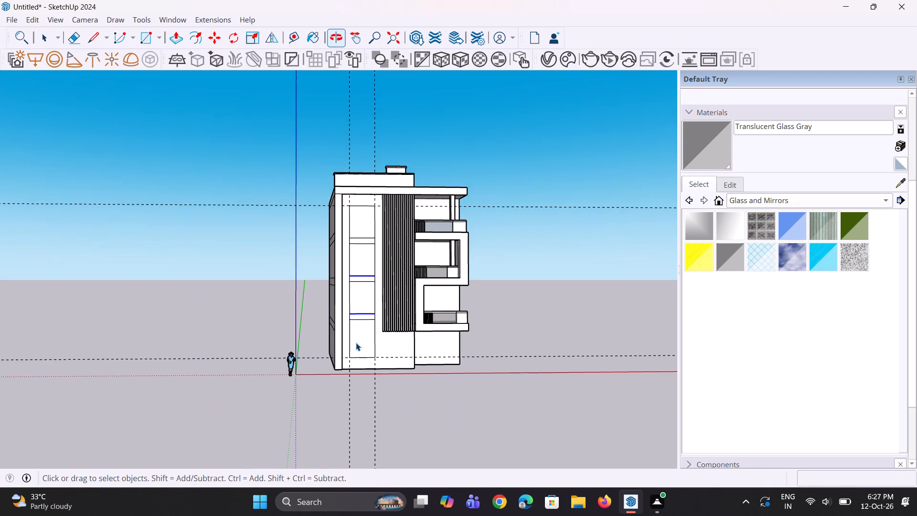
left_click(363, 375)
Copy the panel's bottom edge 1'6" upward to form a matching band at its base.
scroll(369, 318, "up", 9)
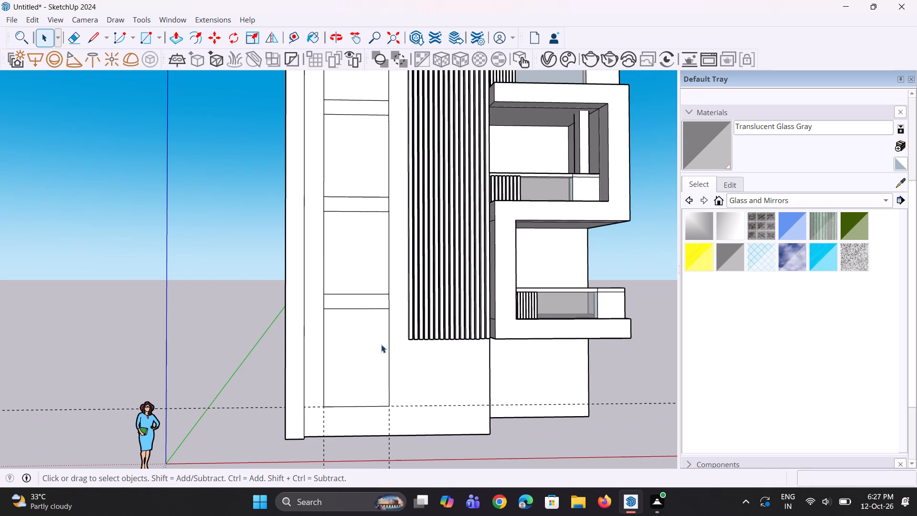
scroll(355, 445, "down", 3)
scroll(353, 410, "up", 4)
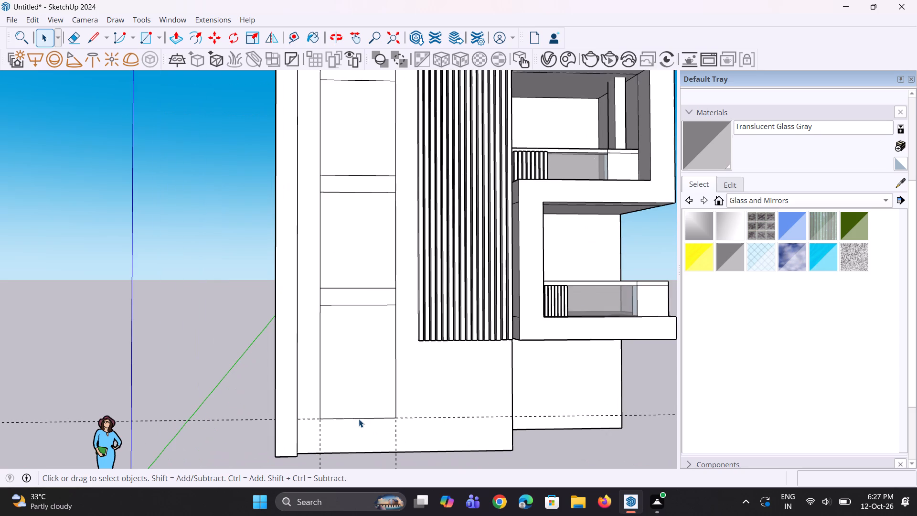
left_click(359, 419)
scroll(399, 413, "up", 1)
key("m")
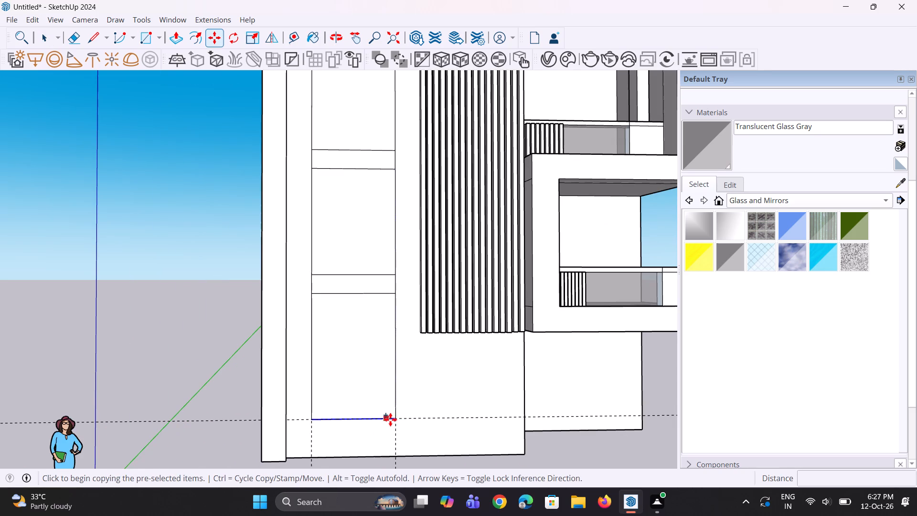
left_click(392, 419)
left_click(393, 403)
right_click(392, 427)
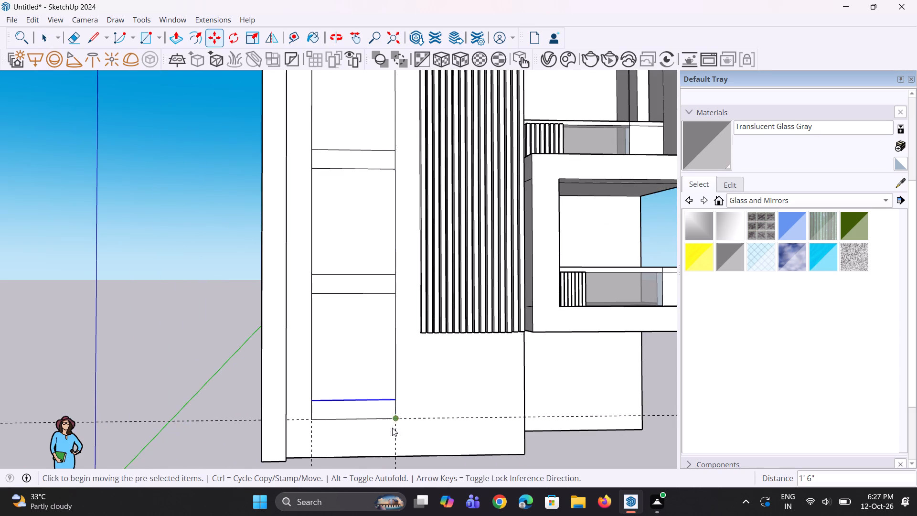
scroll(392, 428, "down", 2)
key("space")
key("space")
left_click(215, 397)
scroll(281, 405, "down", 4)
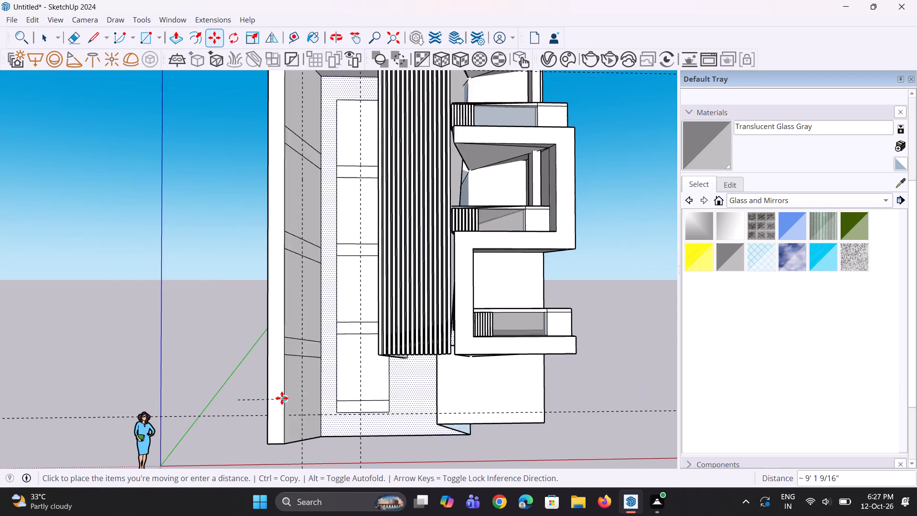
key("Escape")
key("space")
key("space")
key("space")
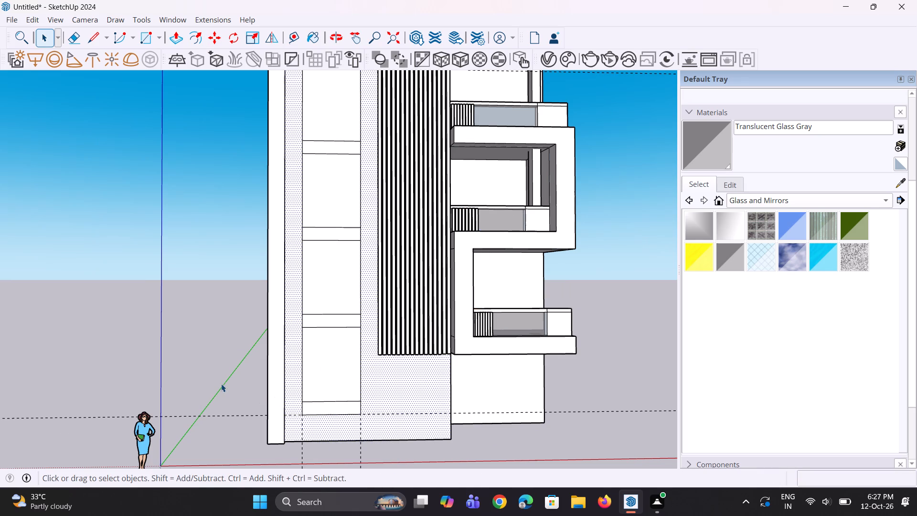
Offset the outline of the panel's topmost section inward by about 5" to form a frame border.
left_click(218, 383)
scroll(227, 377, "down", 9)
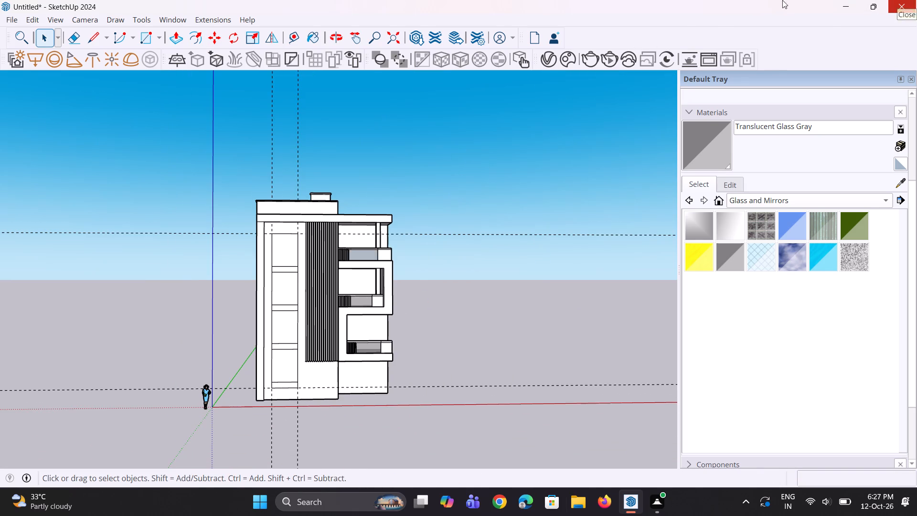
scroll(0, 154, "down", 2)
scroll(54, 61, "up", 3)
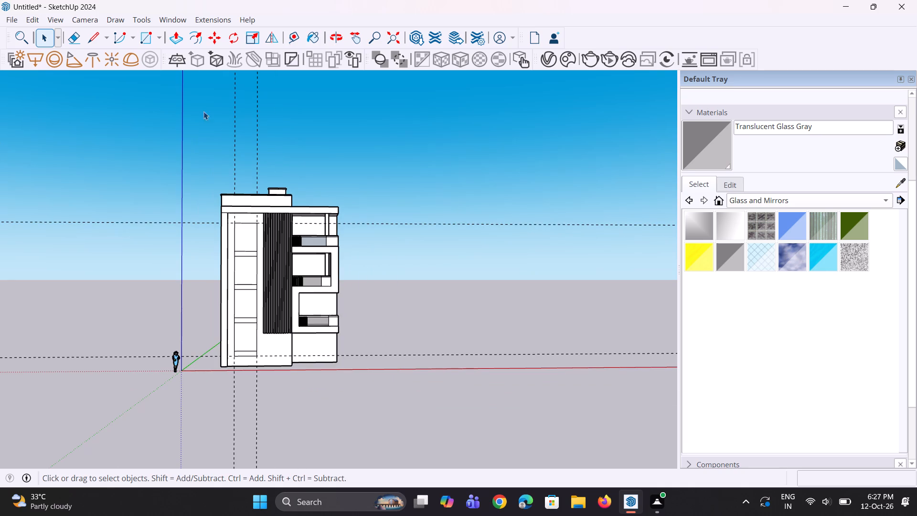
scroll(219, 141, "up", 10)
left_click(251, 281)
scroll(252, 281, "up", 4)
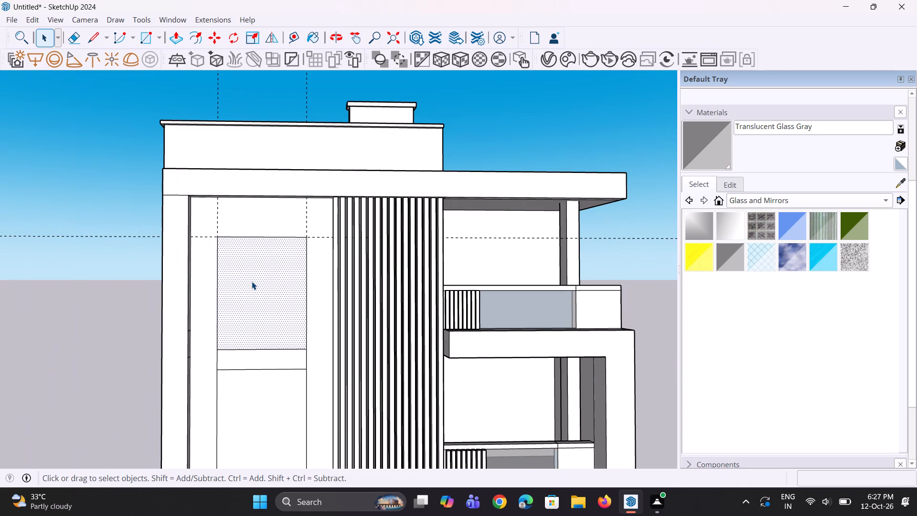
key("f")
left_click(222, 283)
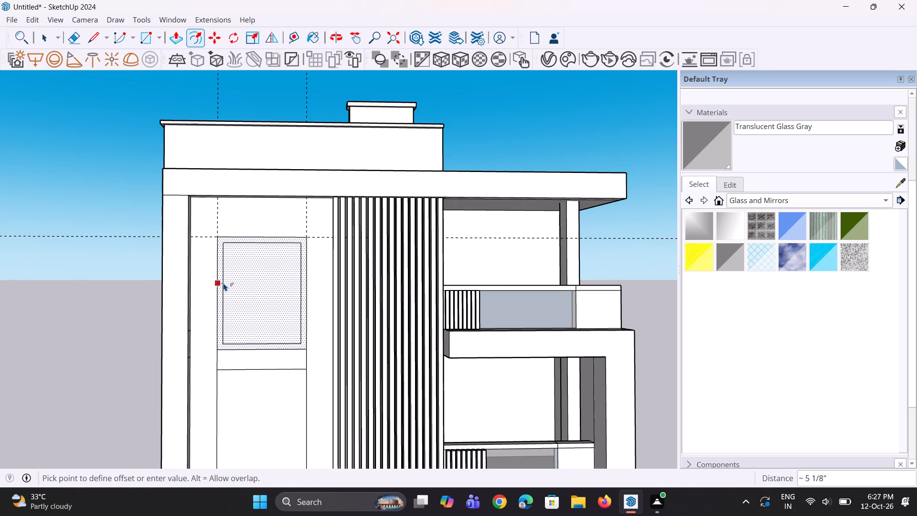
left_click(224, 283)
scroll(235, 251, "down", 6)
key("space")
key("space")
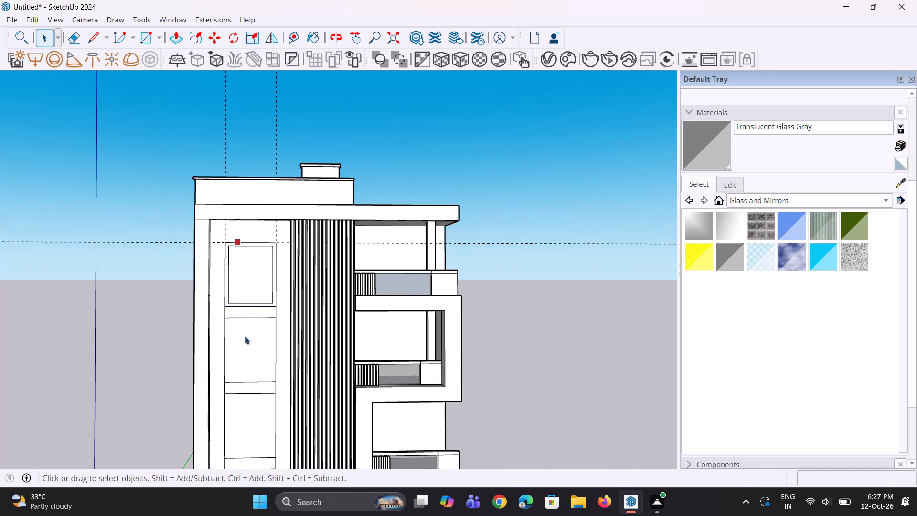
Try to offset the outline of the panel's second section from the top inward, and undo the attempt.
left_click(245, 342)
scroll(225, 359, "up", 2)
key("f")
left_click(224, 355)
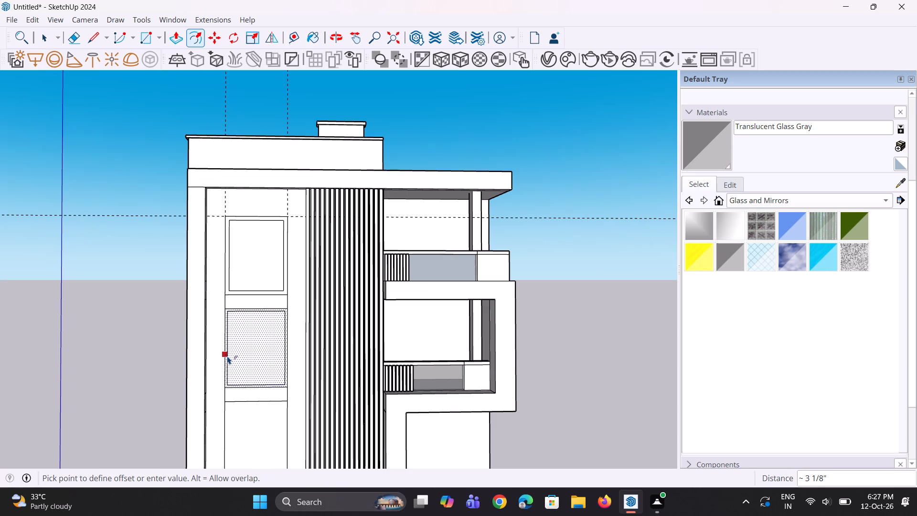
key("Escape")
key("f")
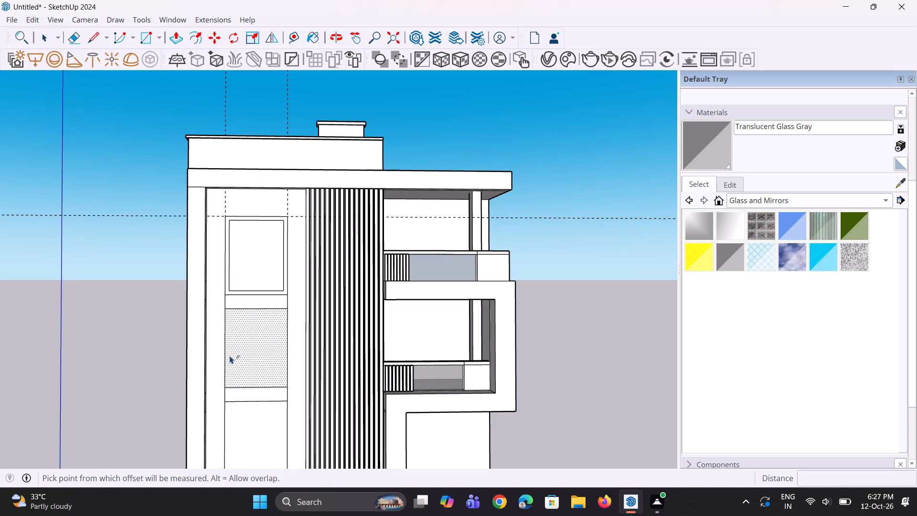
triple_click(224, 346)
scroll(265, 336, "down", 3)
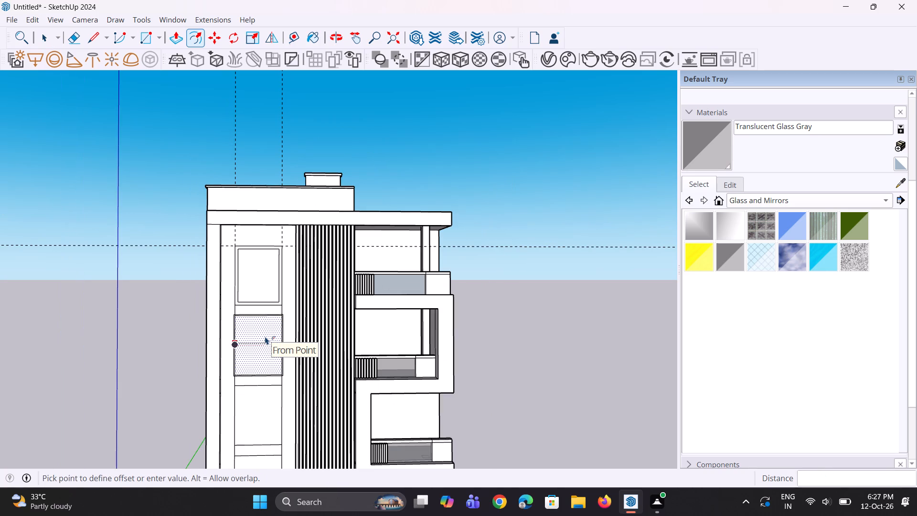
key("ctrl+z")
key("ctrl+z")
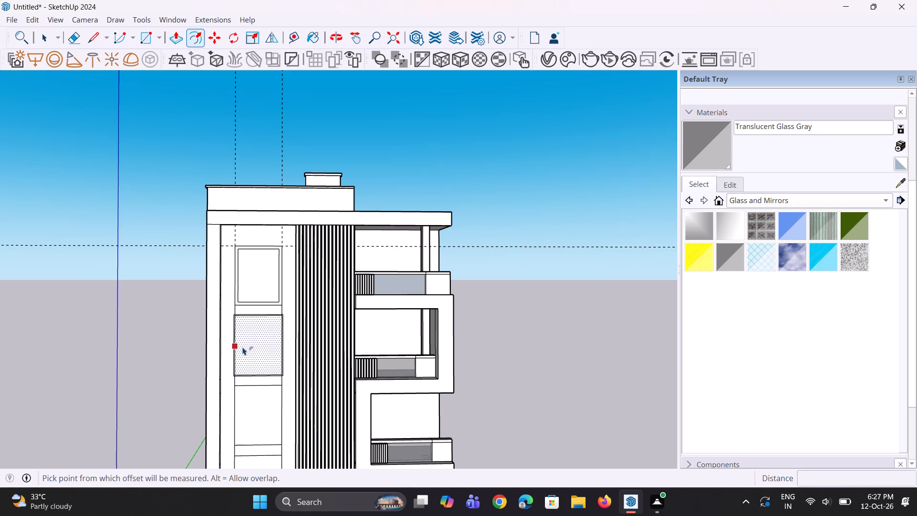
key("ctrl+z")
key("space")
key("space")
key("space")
Offset the outline of the panel's second section from the top inward by about 5 1/4".
scroll(243, 347, "up", 2)
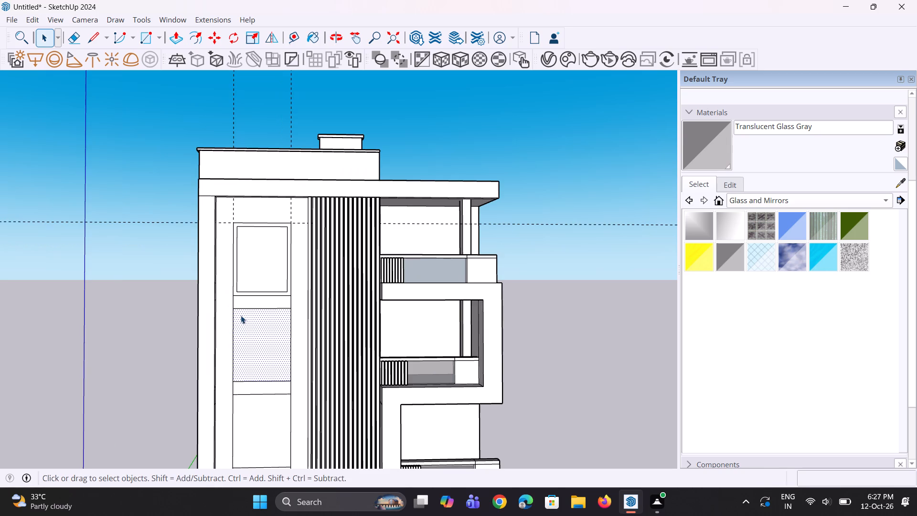
key("f")
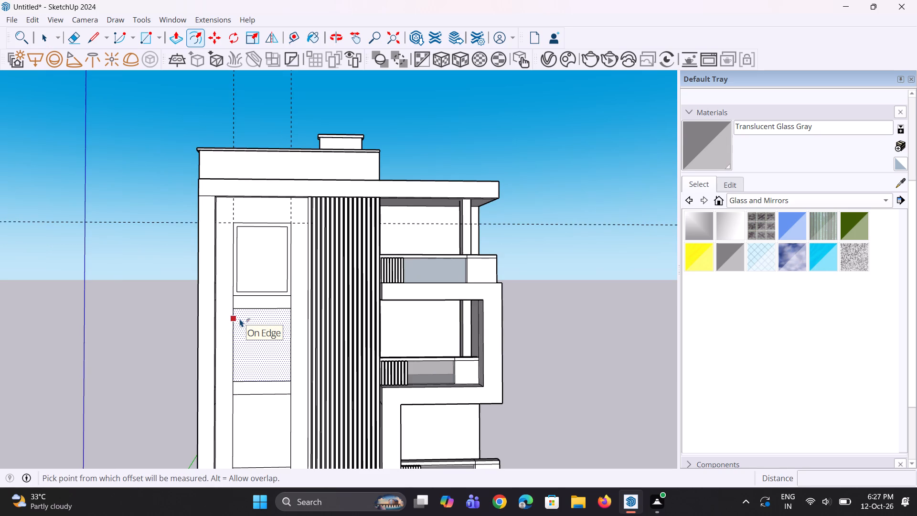
left_click(240, 319)
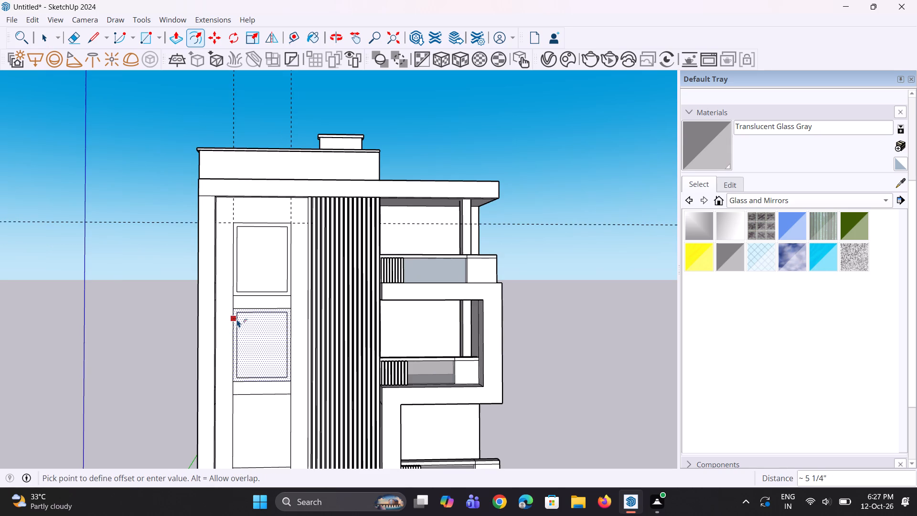
left_click(237, 319)
scroll(237, 319, "down", 4)
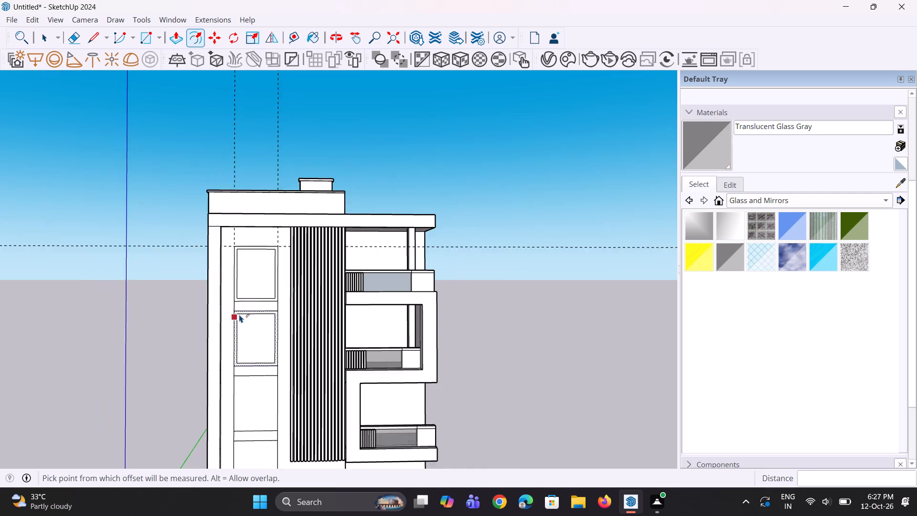
scroll(240, 312, "down", 3)
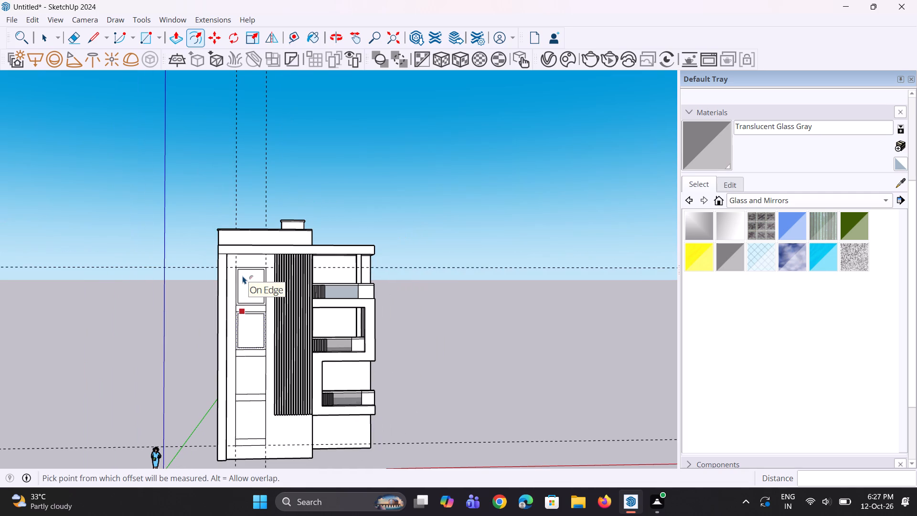
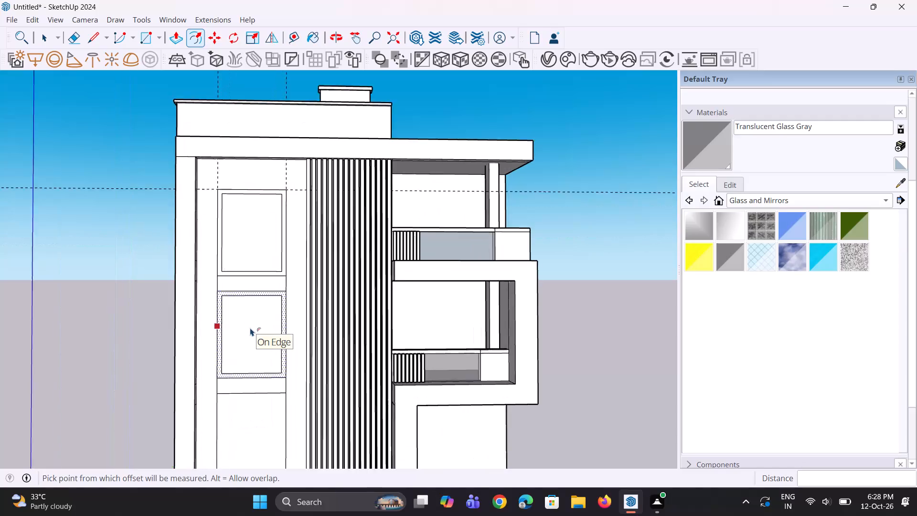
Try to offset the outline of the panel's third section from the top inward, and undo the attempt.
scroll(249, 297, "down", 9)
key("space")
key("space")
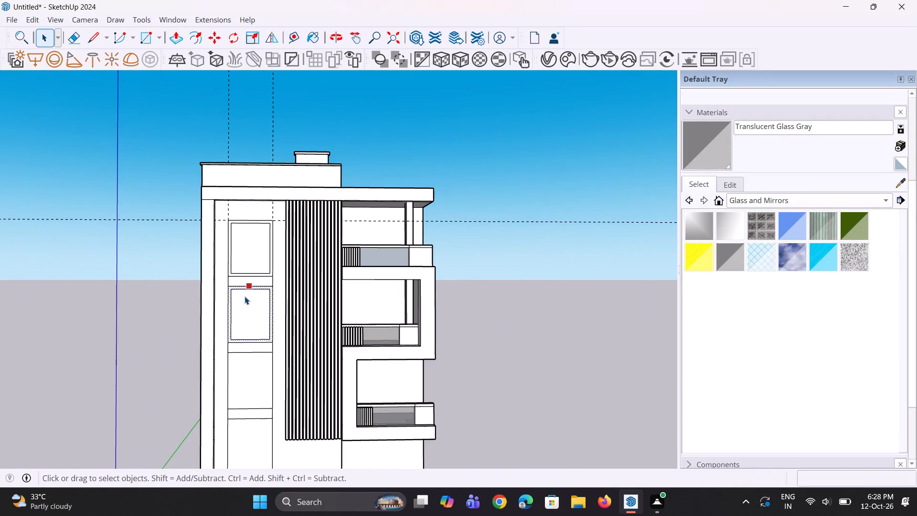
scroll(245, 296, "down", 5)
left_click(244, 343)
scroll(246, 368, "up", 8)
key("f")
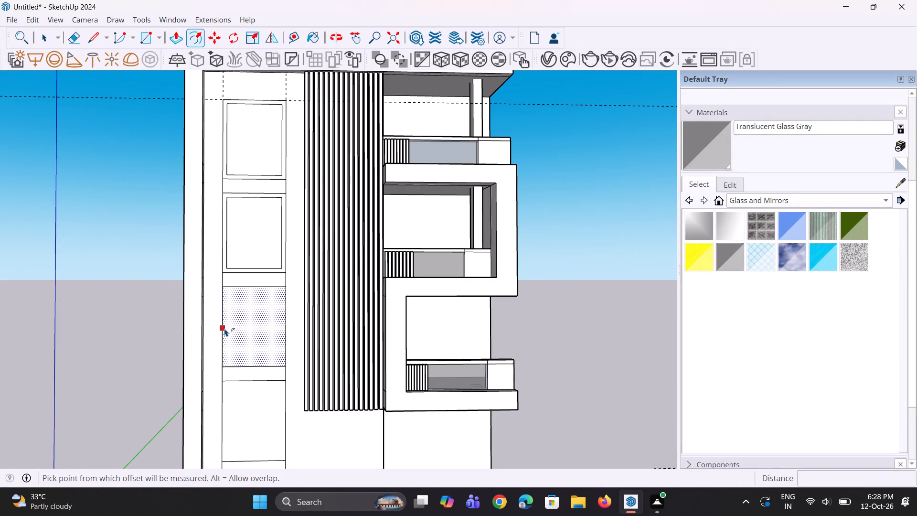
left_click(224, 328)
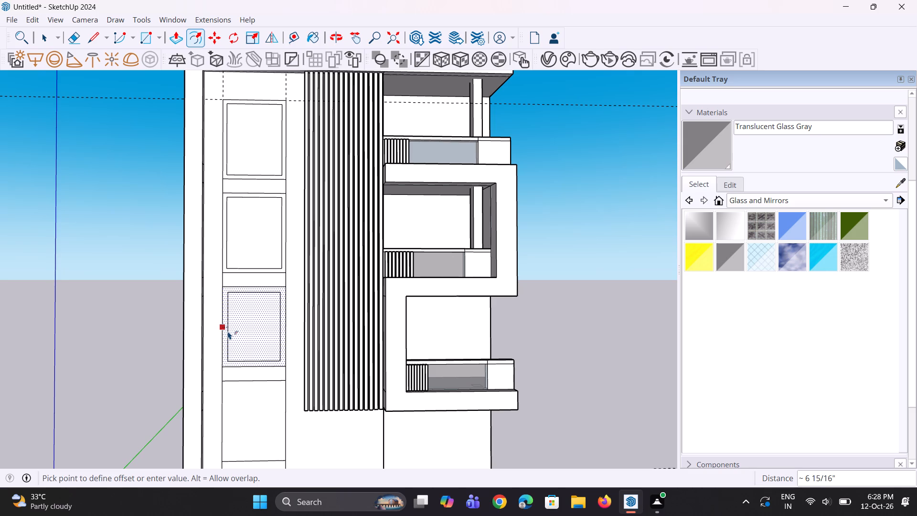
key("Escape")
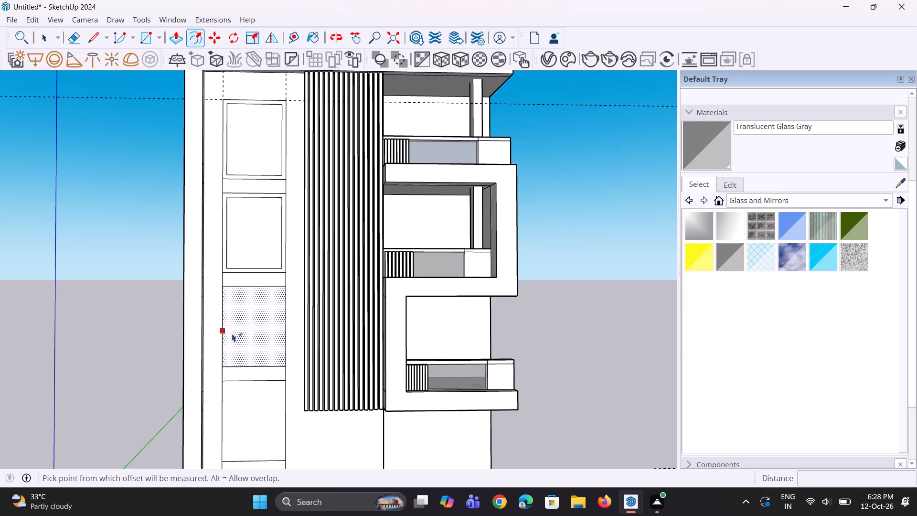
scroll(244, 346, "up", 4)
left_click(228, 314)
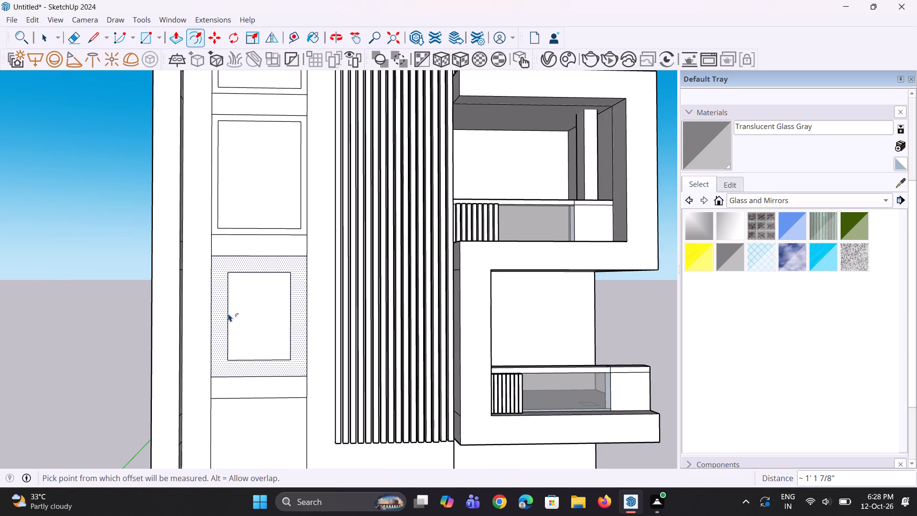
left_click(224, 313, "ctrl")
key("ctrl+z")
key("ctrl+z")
Offset the outline of the panel's third section from the top inward by about 5 7/8" to form its frame border.
key("space")
key("space")
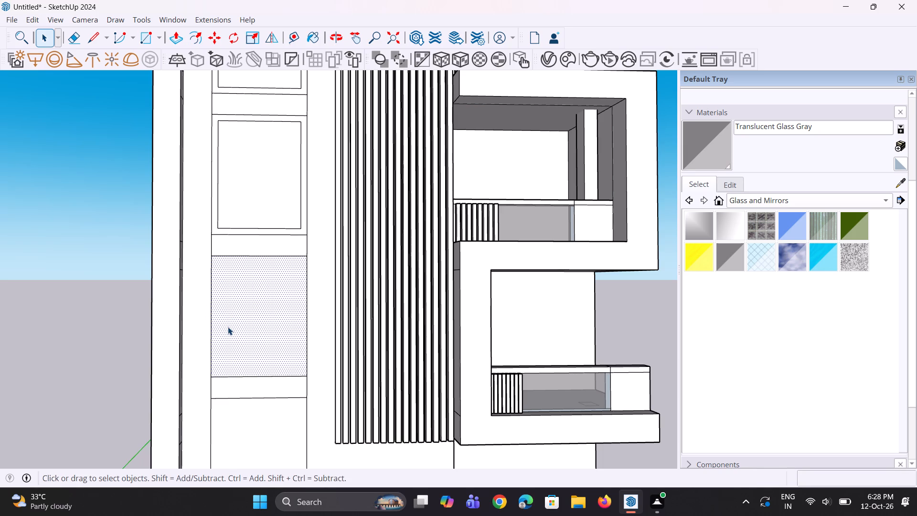
key("f")
left_click(223, 313)
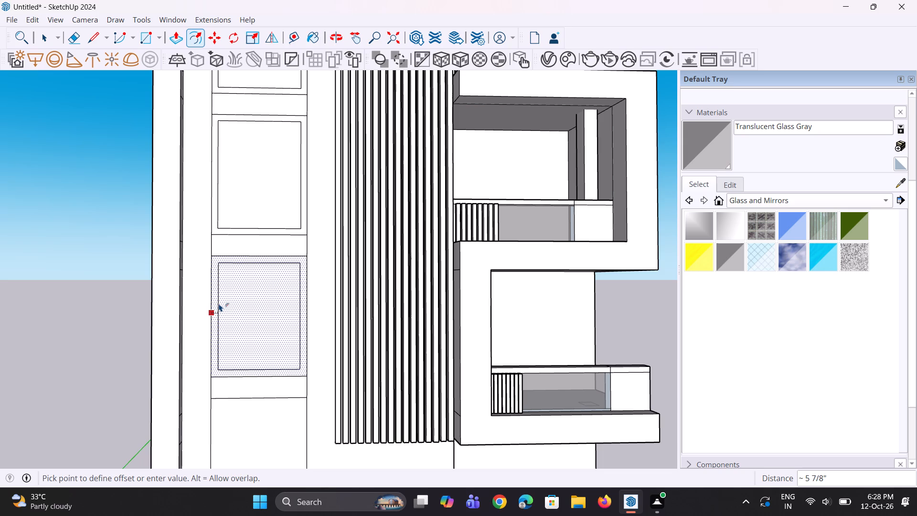
left_click(219, 303)
scroll(219, 303, "down", 5)
key("space")
key("space")
Offset the outline of the panel's lowest large section inward by about 4 7/8" to form its frame border.
left_click(243, 382)
scroll(226, 361, "down", 6)
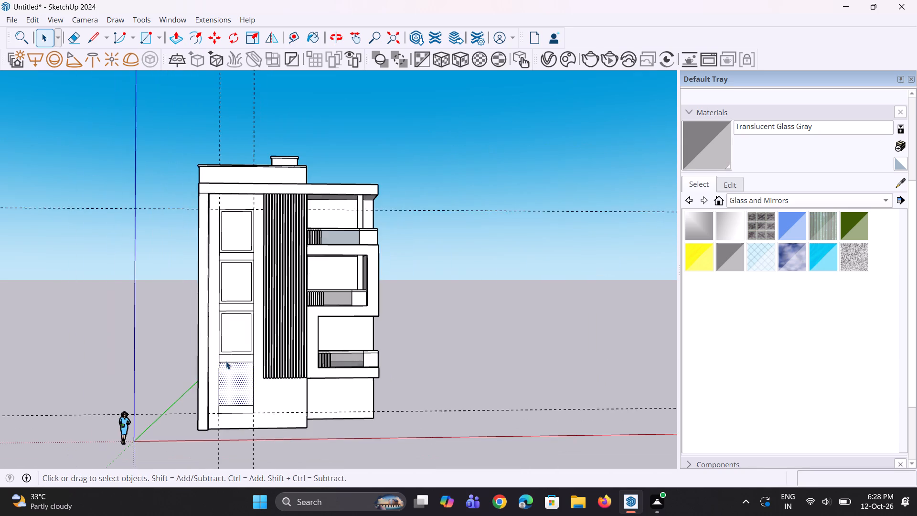
scroll(210, 411, "up", 7)
key("f")
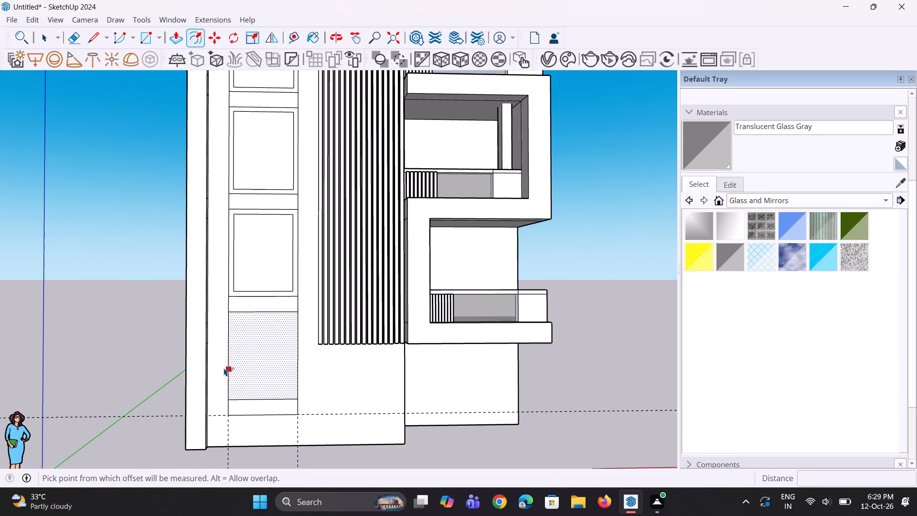
left_click(225, 360)
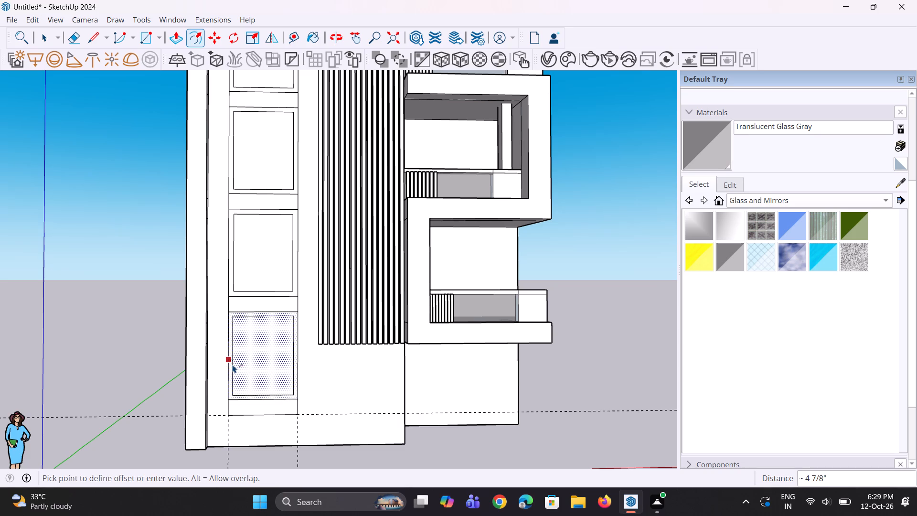
left_click(233, 365)
key("v")
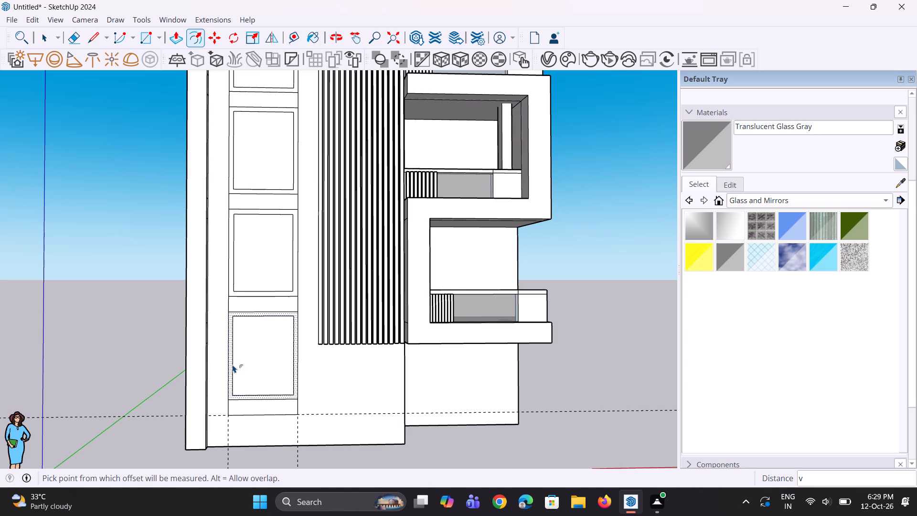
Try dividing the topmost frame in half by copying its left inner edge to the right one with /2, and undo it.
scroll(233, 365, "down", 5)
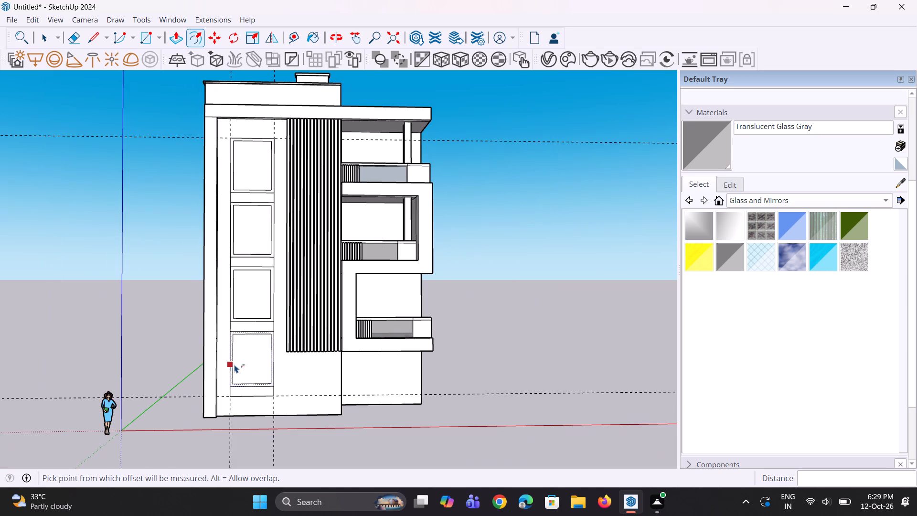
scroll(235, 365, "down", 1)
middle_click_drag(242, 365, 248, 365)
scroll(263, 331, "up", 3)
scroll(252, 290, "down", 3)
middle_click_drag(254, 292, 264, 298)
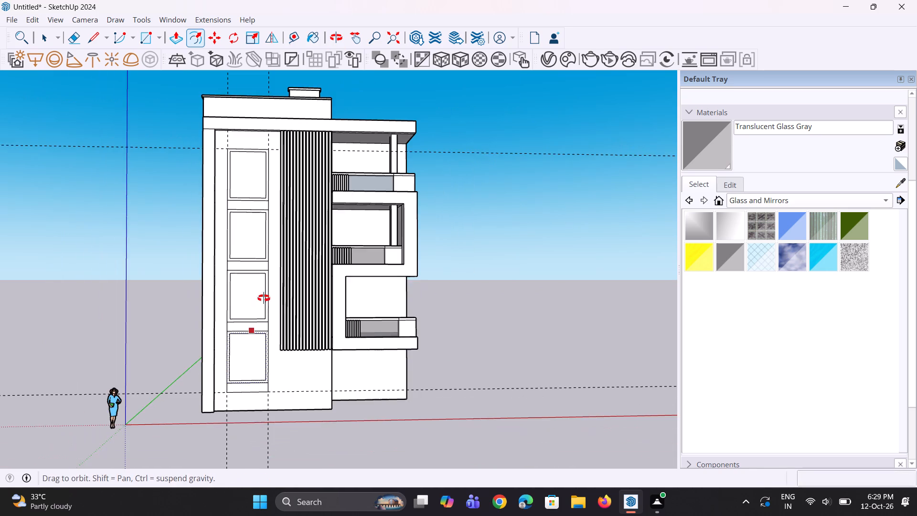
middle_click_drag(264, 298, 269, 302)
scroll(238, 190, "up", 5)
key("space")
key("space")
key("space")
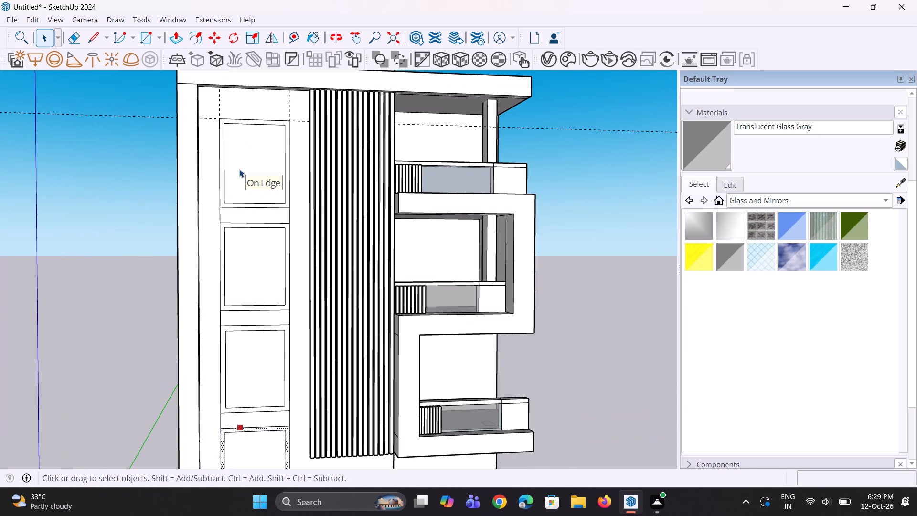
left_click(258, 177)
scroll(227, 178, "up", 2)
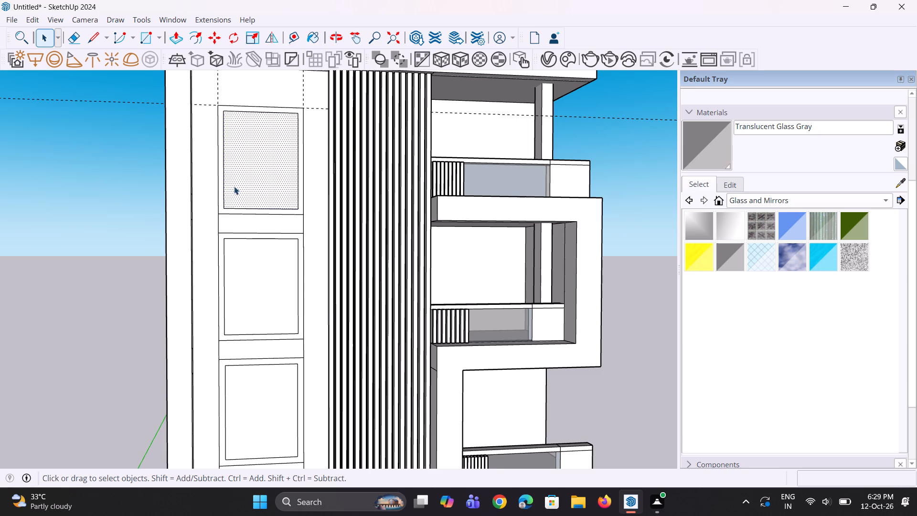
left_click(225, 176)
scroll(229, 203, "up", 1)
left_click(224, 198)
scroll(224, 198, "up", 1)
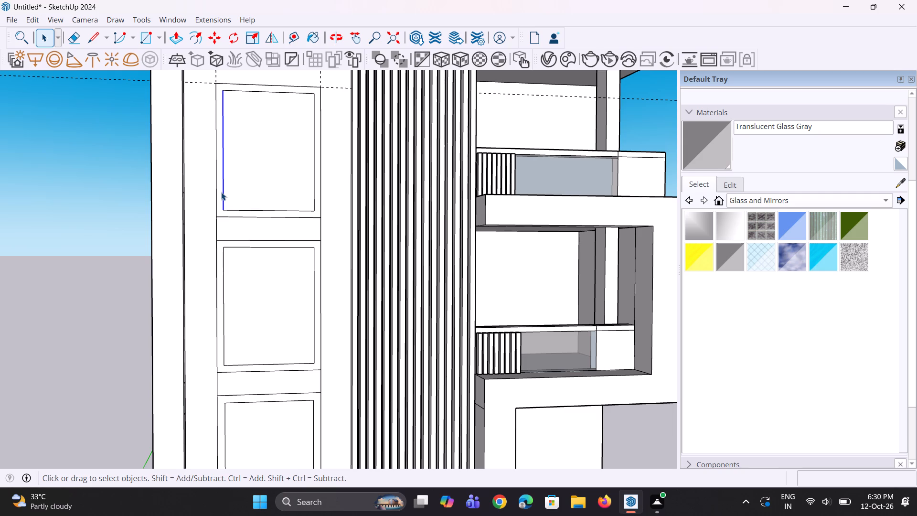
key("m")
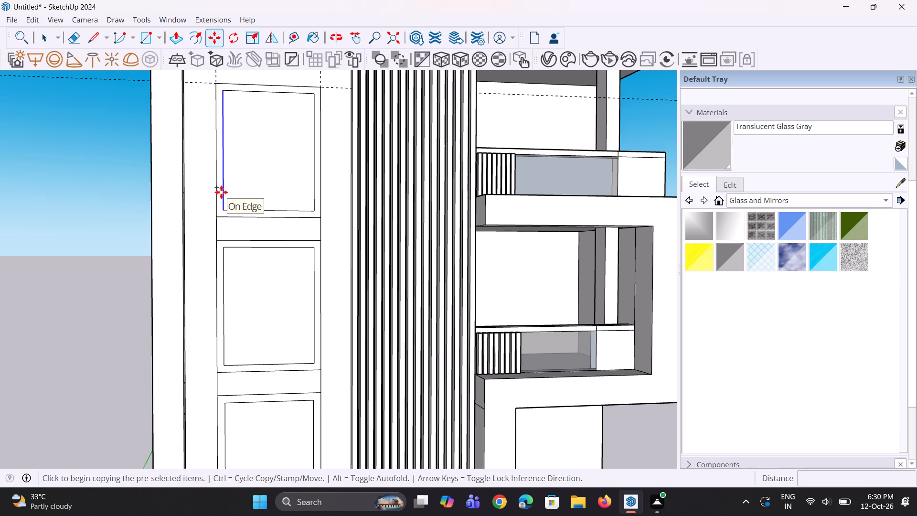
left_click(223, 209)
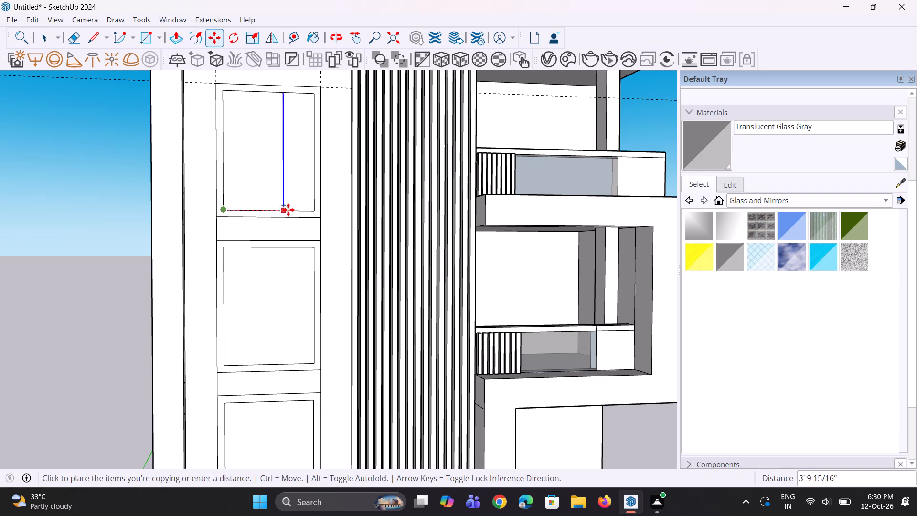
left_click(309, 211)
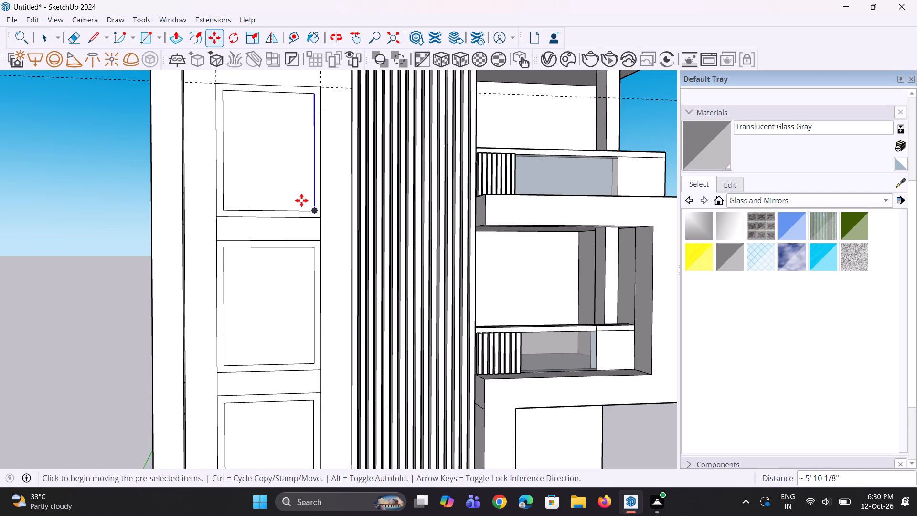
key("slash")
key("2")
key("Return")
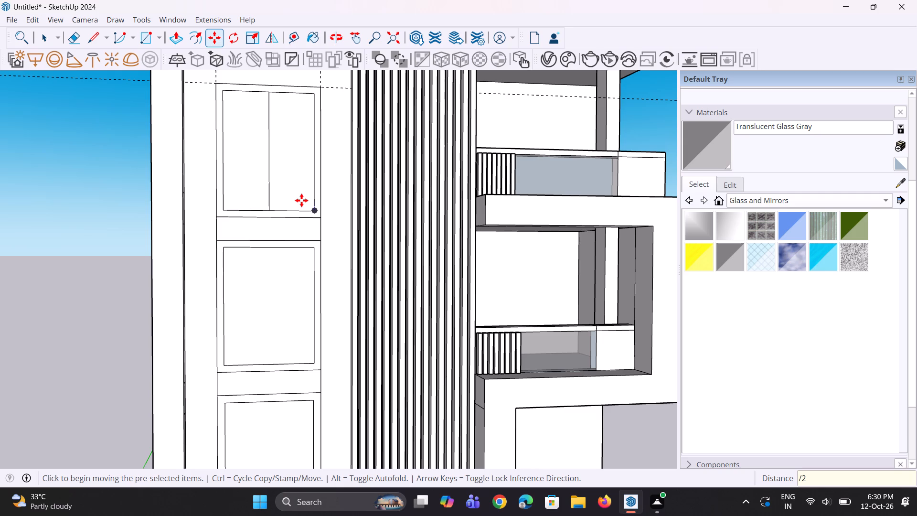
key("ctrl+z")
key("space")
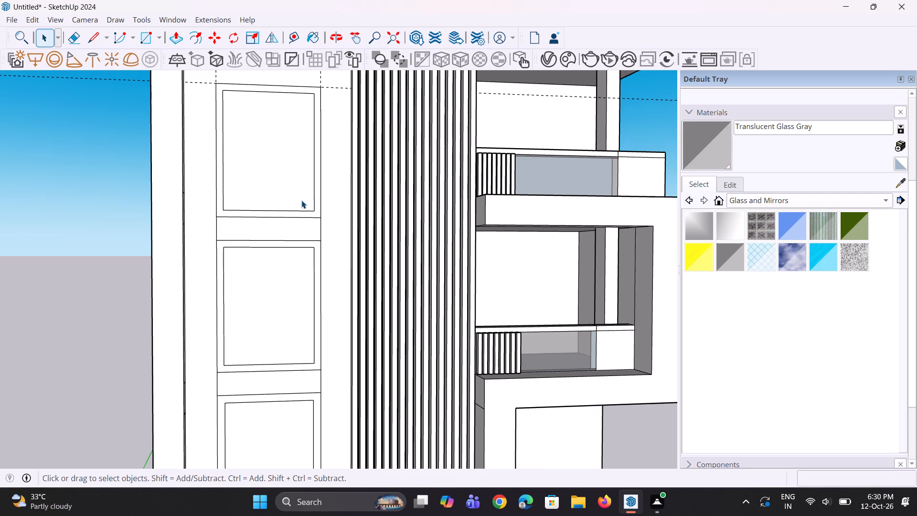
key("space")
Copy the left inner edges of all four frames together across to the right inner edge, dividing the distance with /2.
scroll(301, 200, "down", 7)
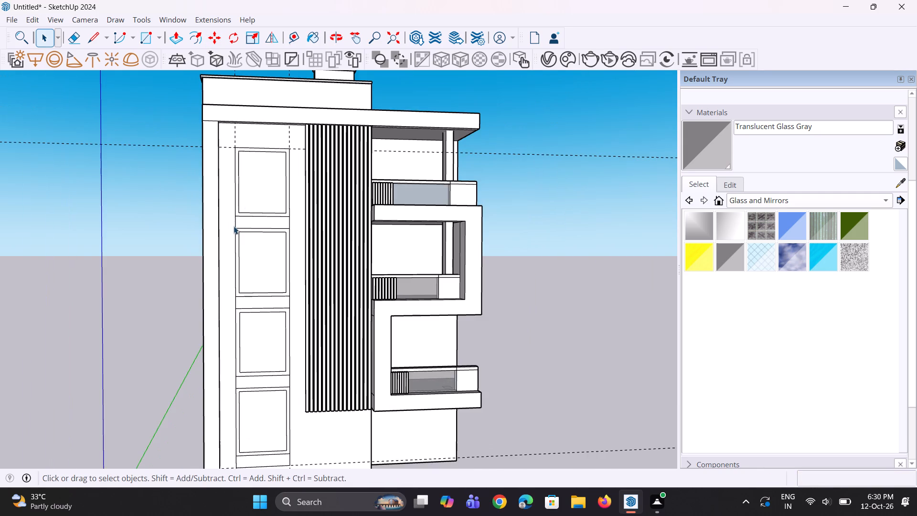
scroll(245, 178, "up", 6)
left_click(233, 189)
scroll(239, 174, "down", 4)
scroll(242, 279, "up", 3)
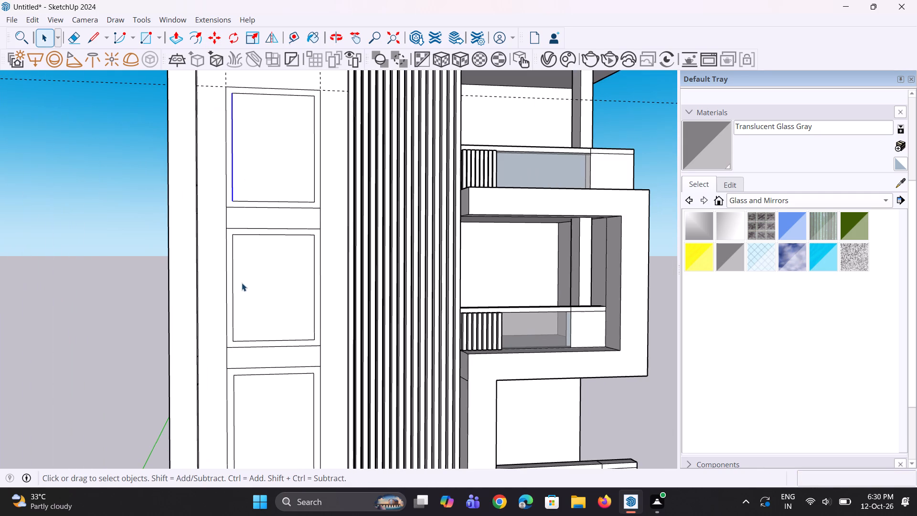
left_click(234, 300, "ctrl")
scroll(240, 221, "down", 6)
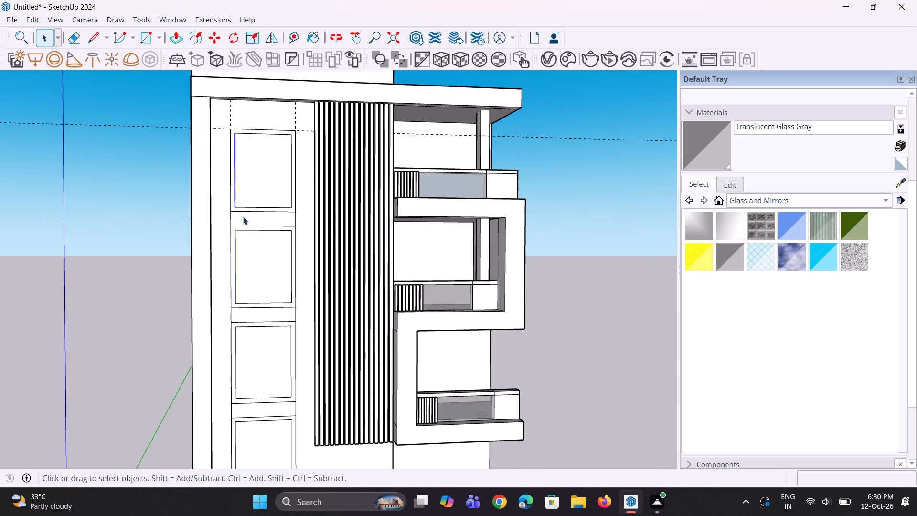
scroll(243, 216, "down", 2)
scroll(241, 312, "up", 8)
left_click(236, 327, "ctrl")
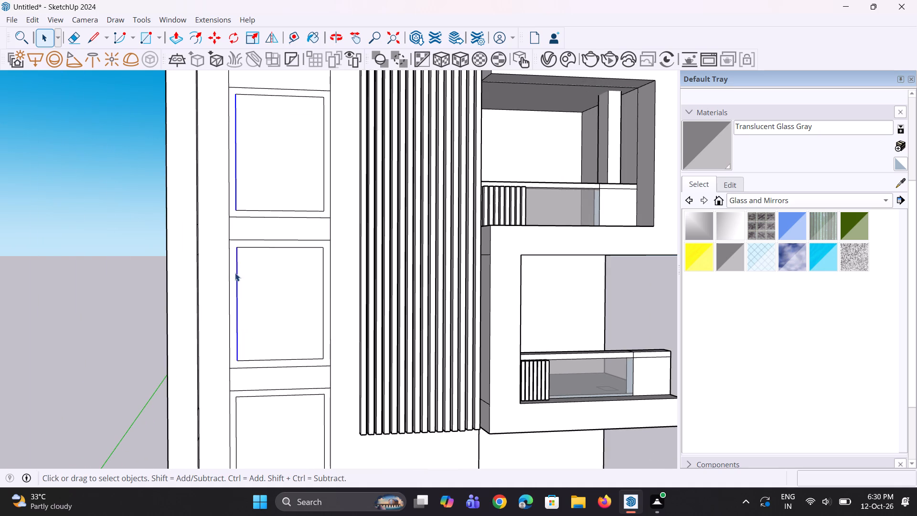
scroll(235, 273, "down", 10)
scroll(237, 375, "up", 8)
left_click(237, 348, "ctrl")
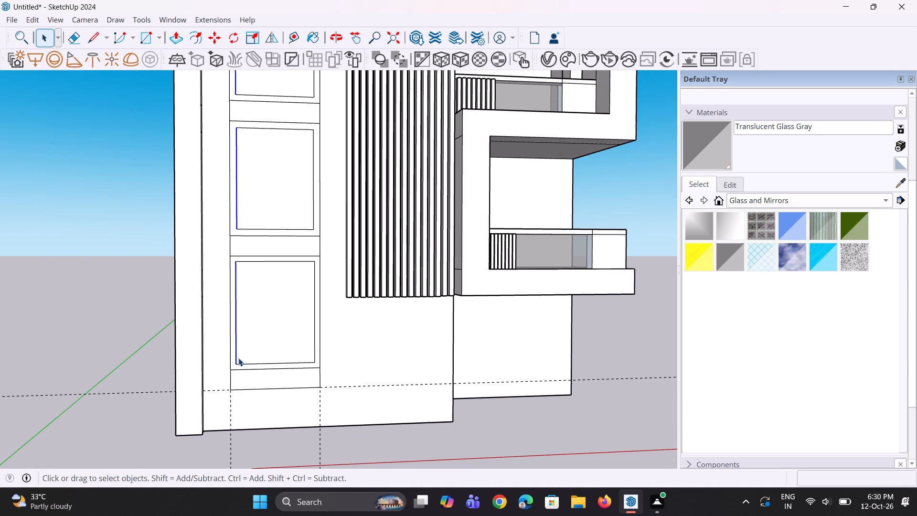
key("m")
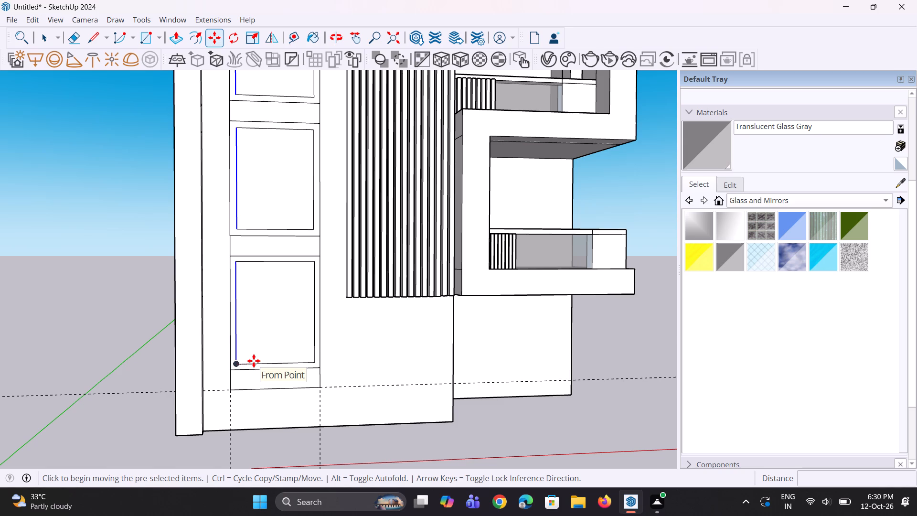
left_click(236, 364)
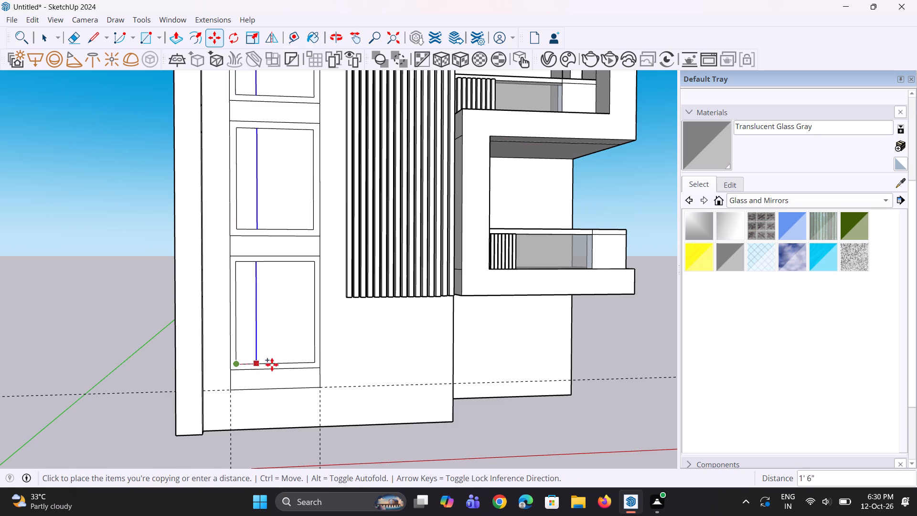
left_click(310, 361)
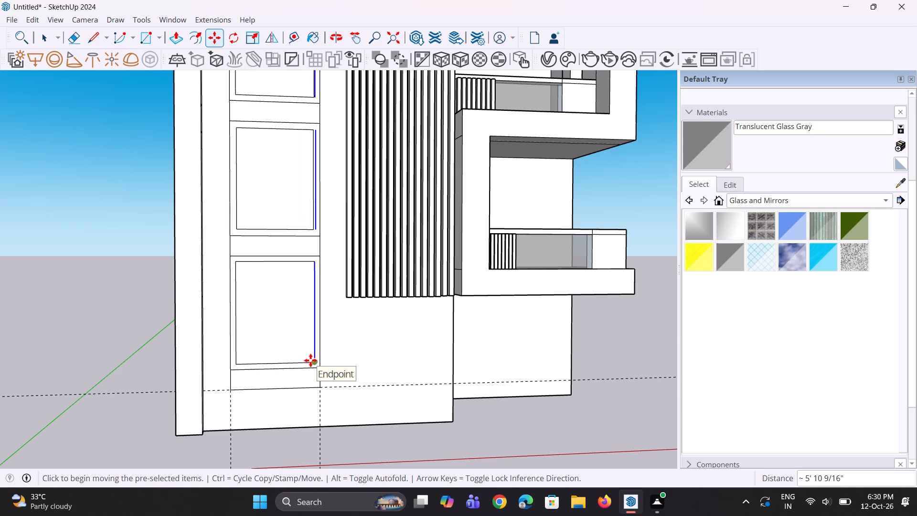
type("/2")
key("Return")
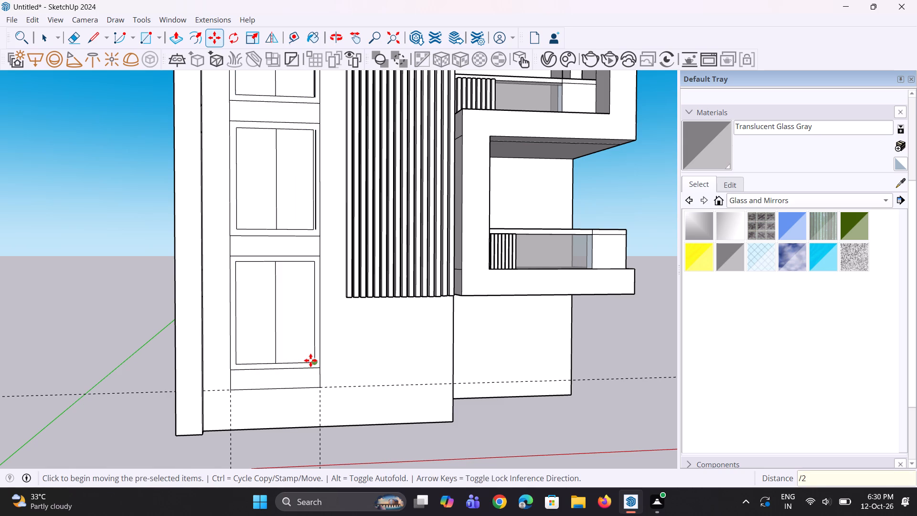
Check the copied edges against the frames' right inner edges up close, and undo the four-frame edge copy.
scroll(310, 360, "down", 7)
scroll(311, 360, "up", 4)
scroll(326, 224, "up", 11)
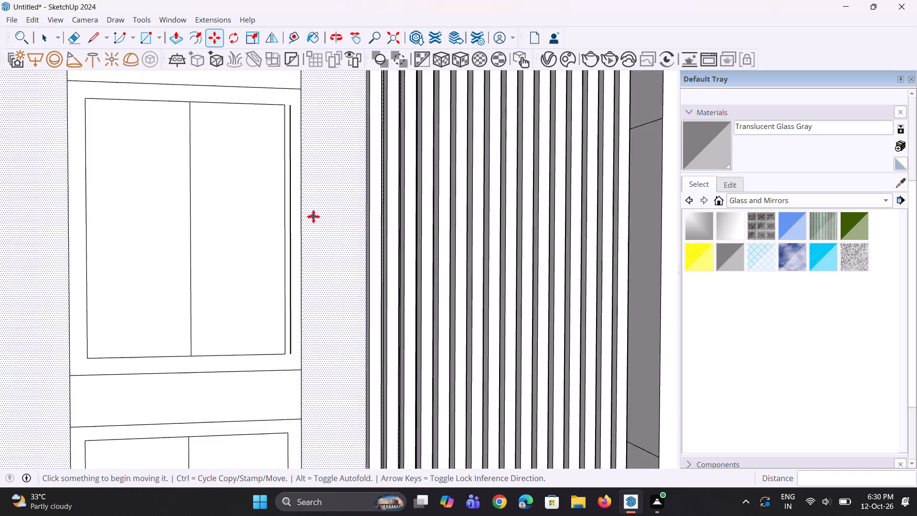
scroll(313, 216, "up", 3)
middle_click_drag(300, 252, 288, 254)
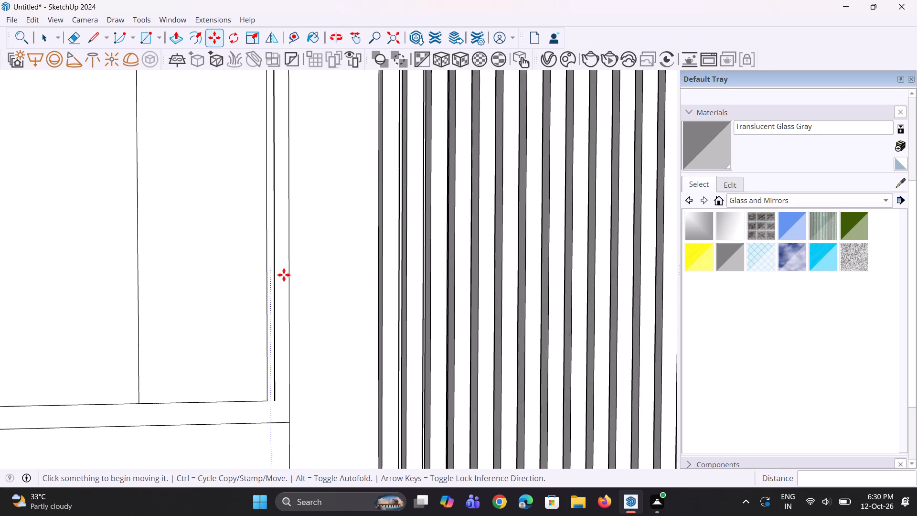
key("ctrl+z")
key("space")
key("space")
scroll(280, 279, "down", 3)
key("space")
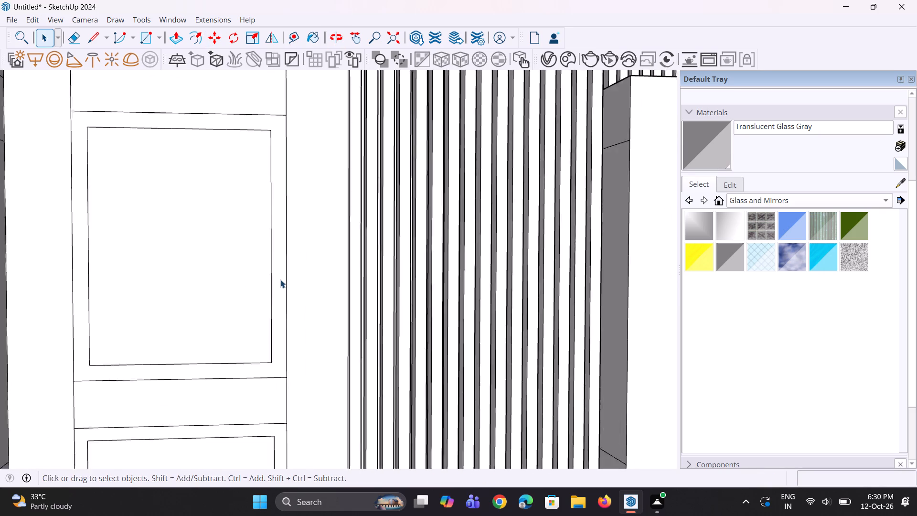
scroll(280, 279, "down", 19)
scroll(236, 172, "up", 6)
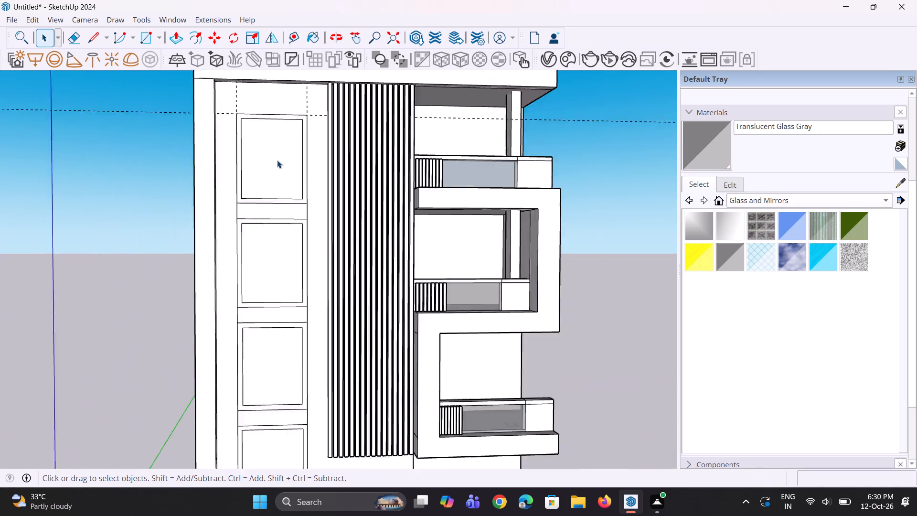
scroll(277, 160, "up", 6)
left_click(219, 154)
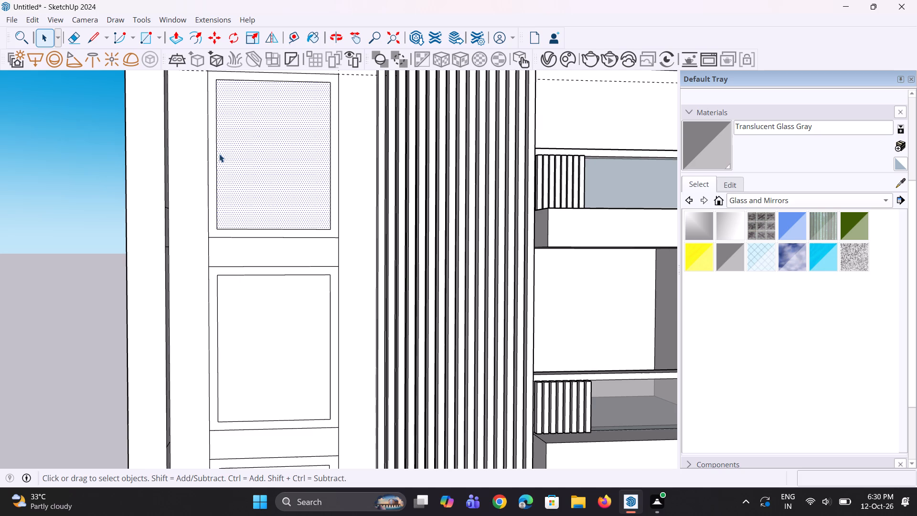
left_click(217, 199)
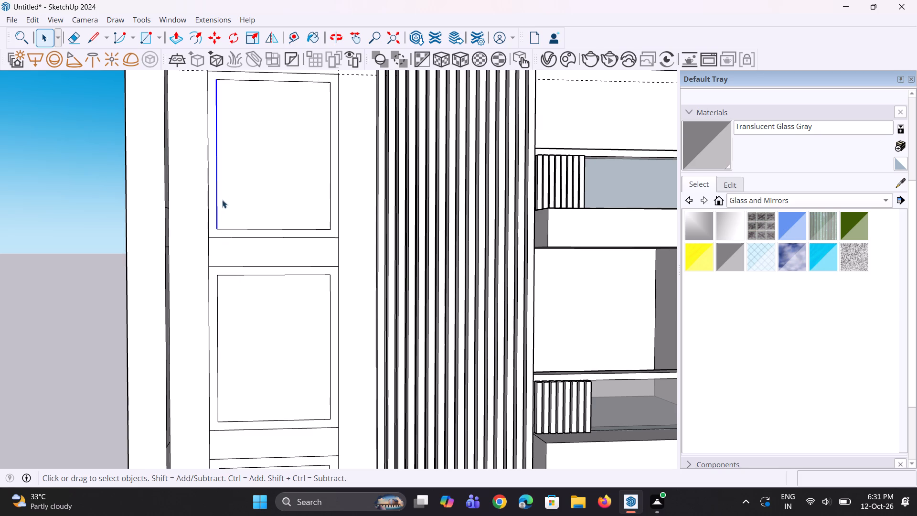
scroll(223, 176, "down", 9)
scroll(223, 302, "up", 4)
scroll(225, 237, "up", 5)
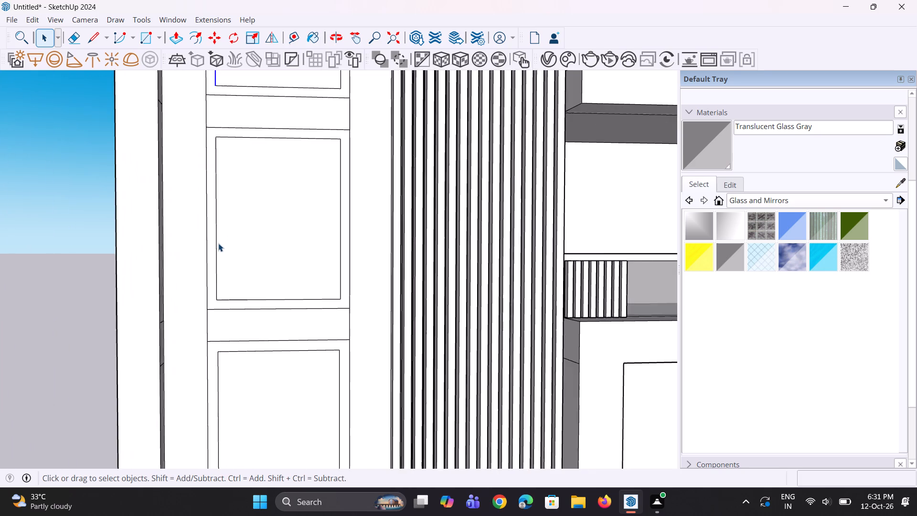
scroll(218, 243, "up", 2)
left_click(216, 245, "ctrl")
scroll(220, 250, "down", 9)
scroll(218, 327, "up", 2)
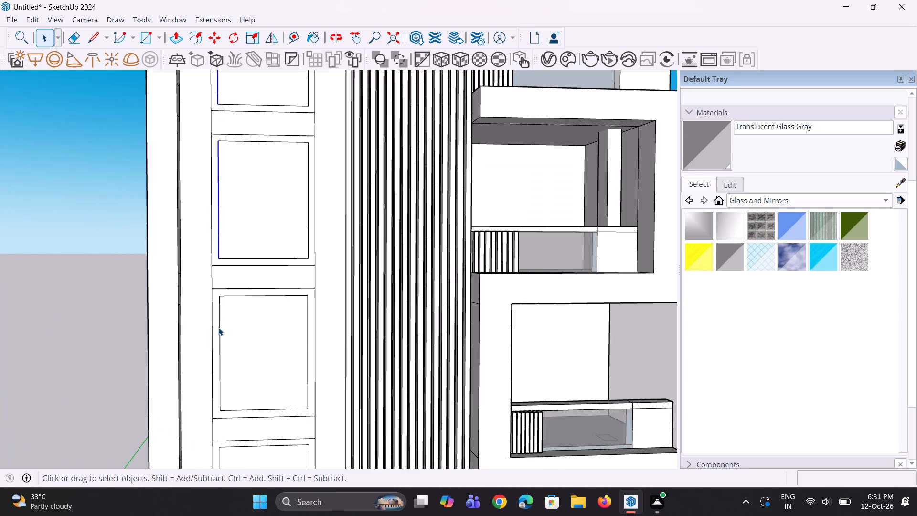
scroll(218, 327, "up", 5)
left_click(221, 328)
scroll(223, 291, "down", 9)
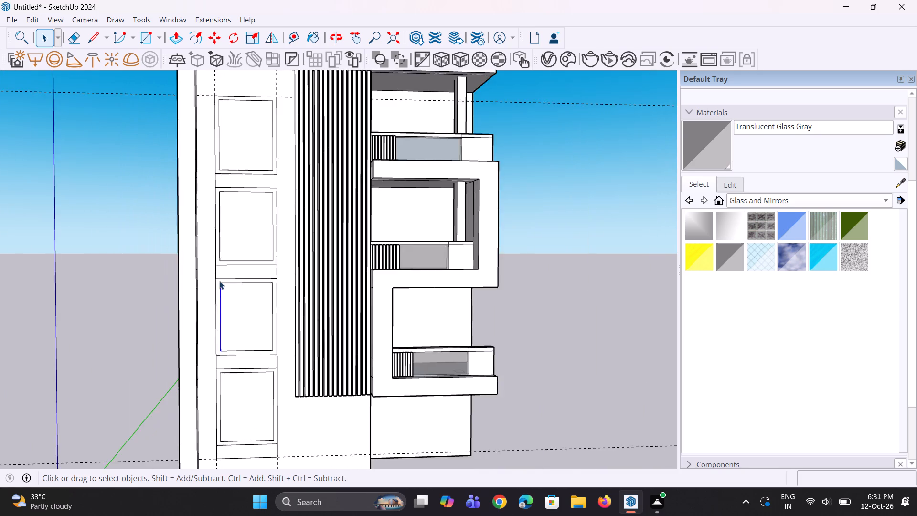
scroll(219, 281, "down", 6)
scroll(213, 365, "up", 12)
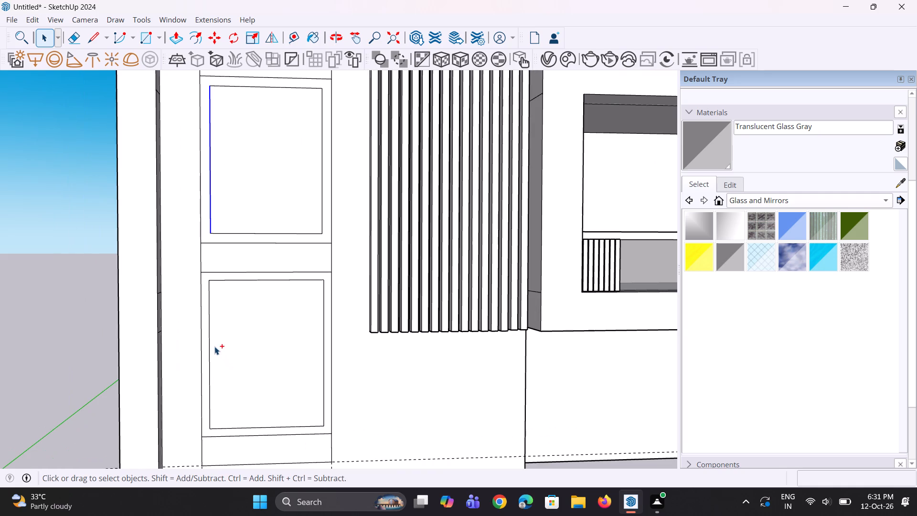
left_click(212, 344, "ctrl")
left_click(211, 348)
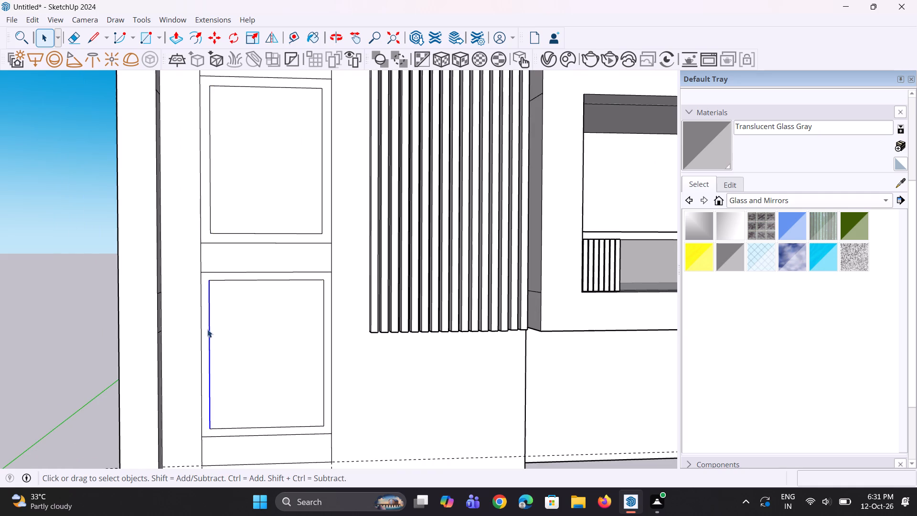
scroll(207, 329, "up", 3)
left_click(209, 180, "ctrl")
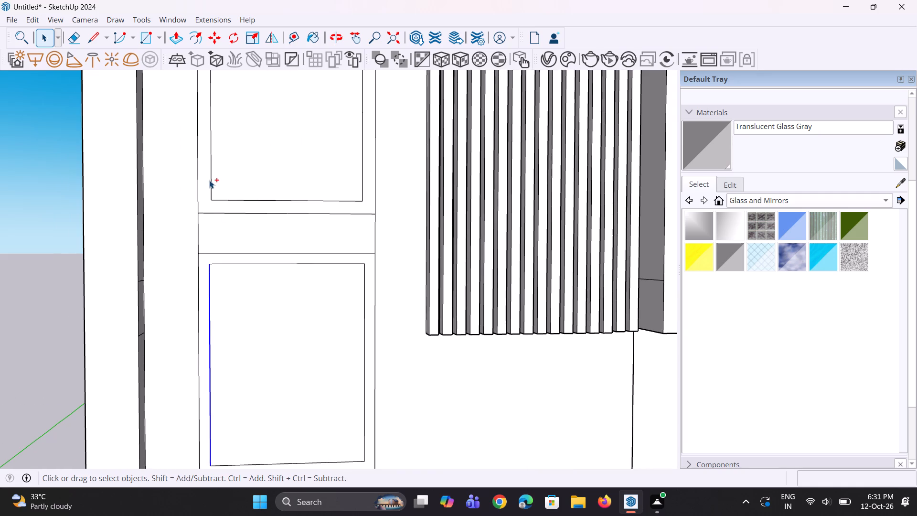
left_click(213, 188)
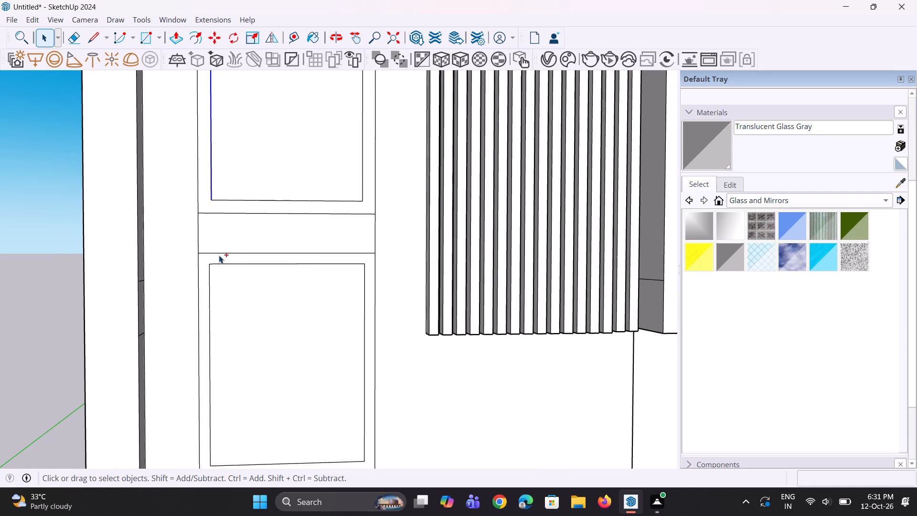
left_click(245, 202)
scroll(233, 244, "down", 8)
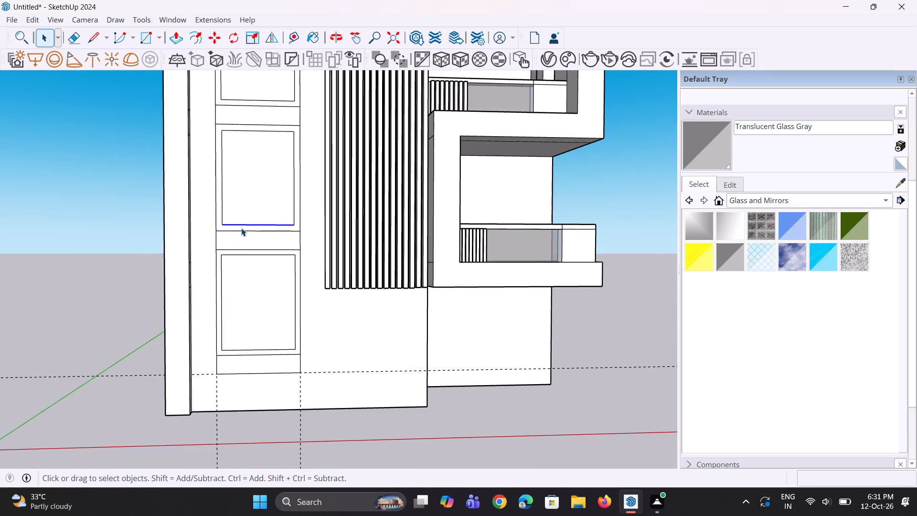
Erase the four inner frame edges of the third large section from the top of the panel.
key("e")
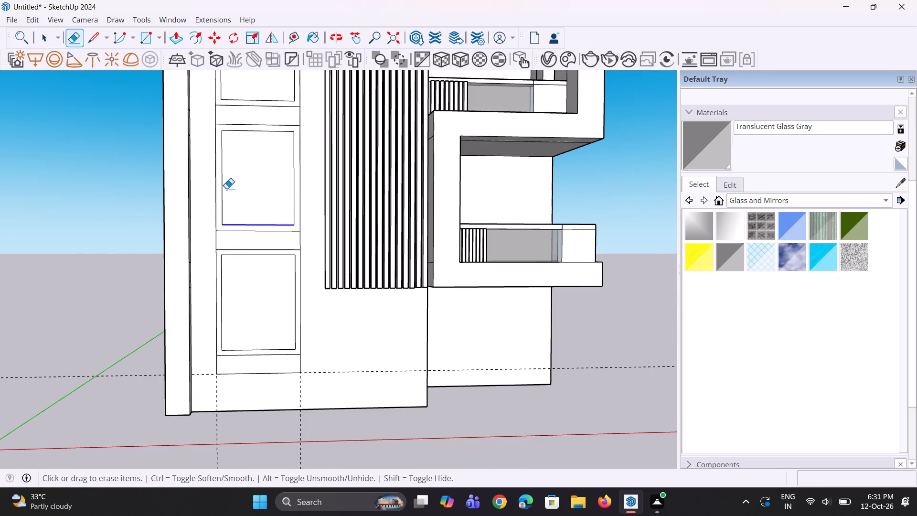
left_click(224, 188)
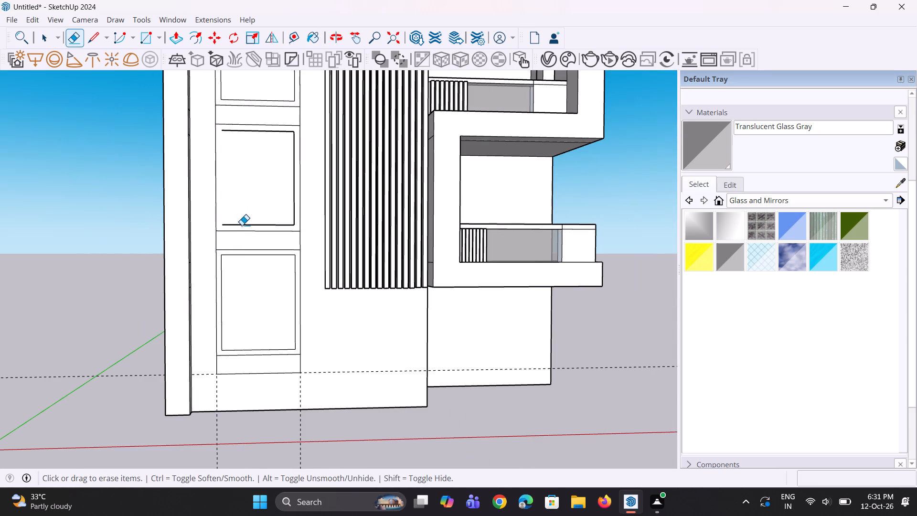
left_click(242, 225)
scroll(309, 155, "up", 3)
left_click(291, 150)
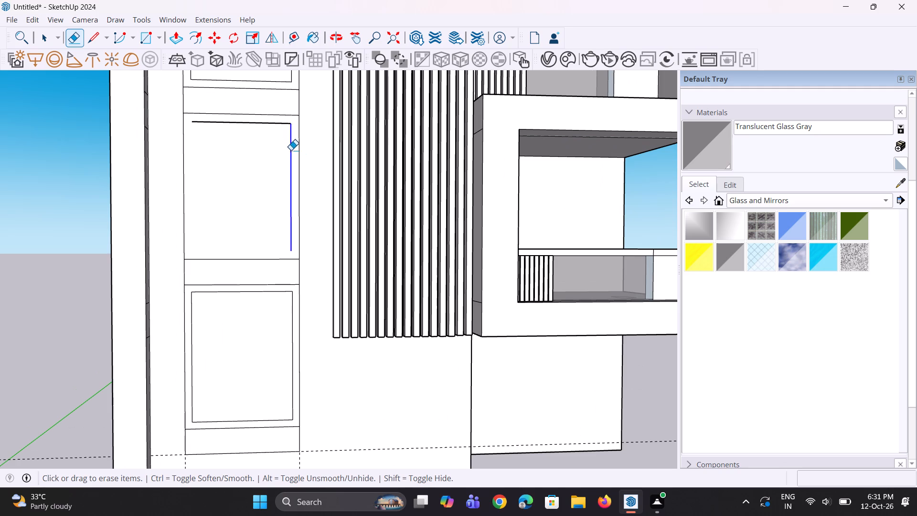
left_click(285, 123)
key("c")
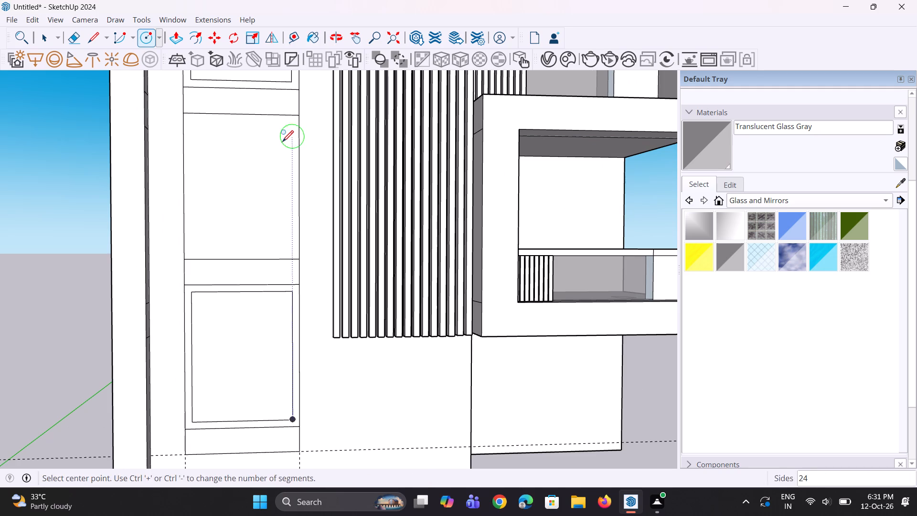
key("space")
key("space")
Offset the outline of the panel's third large section inward by about 4 1/16" to form a new frame border.
left_click(273, 159)
key("f")
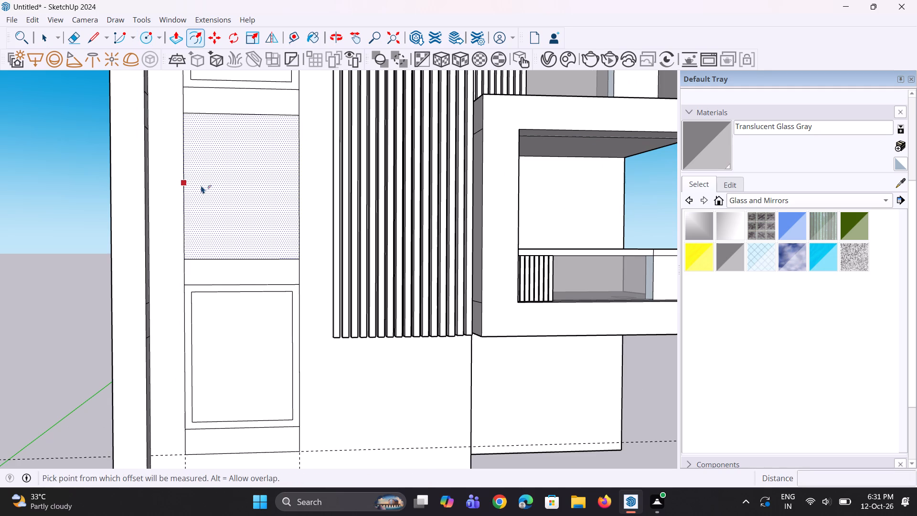
left_click(197, 186)
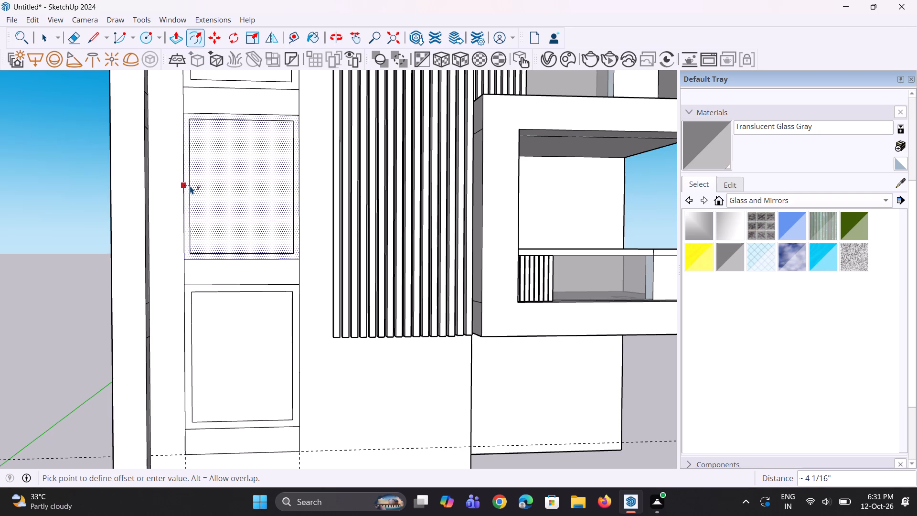
left_click(190, 186)
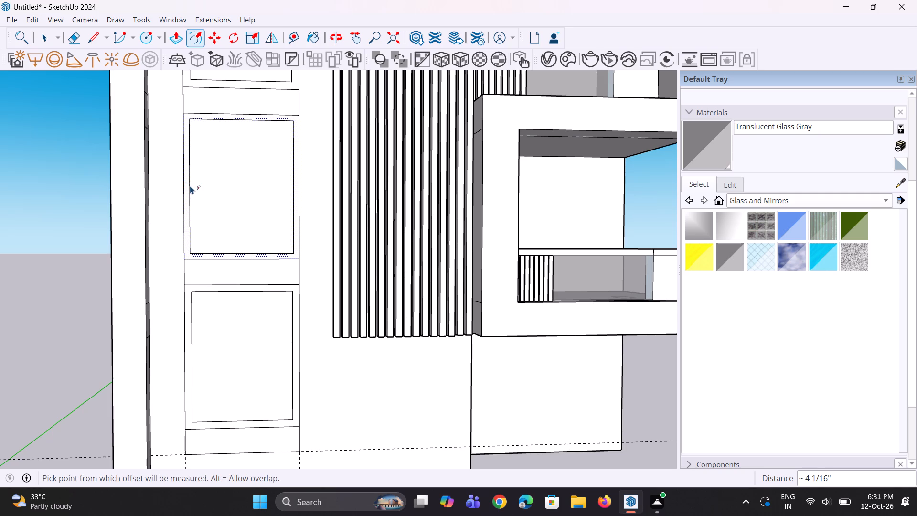
key("space")
key("space")
left_click(199, 191)
Copy all four frames' left inner edges together about 5' 10 9/16" across to the lowest frame's right inner corner, dividing the distance with /2.
scroll(235, 248, "down", 5)
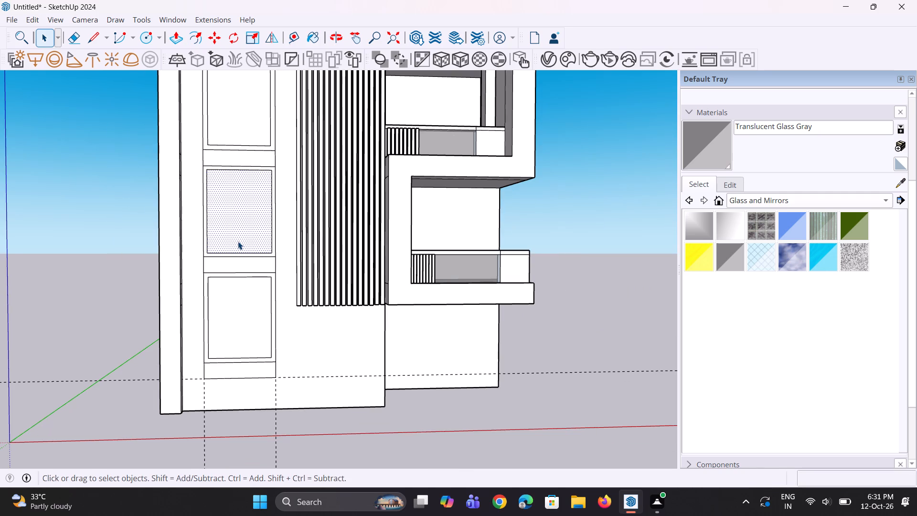
scroll(362, 243, "down", 4)
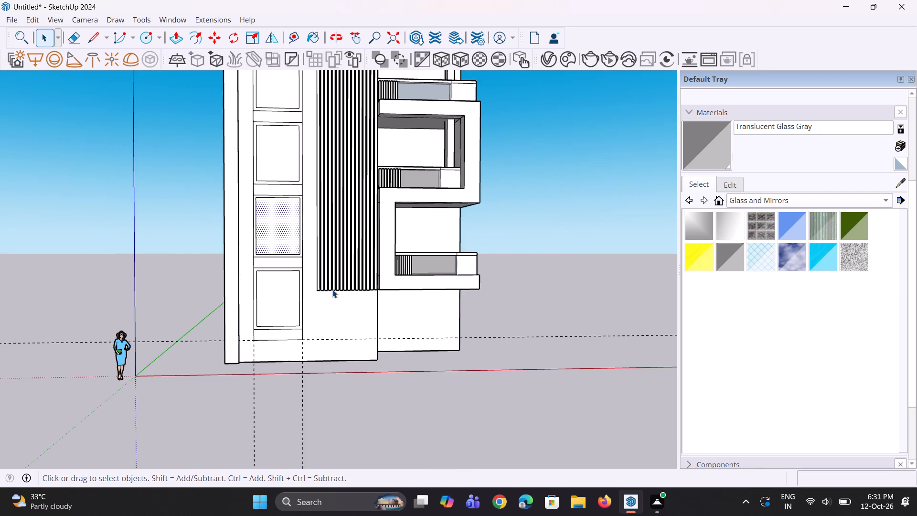
middle_click_drag(297, 299, 284, 308)
scroll(283, 306, "down", 4)
scroll(288, 201, "up", 5)
scroll(221, 98, "up", 3)
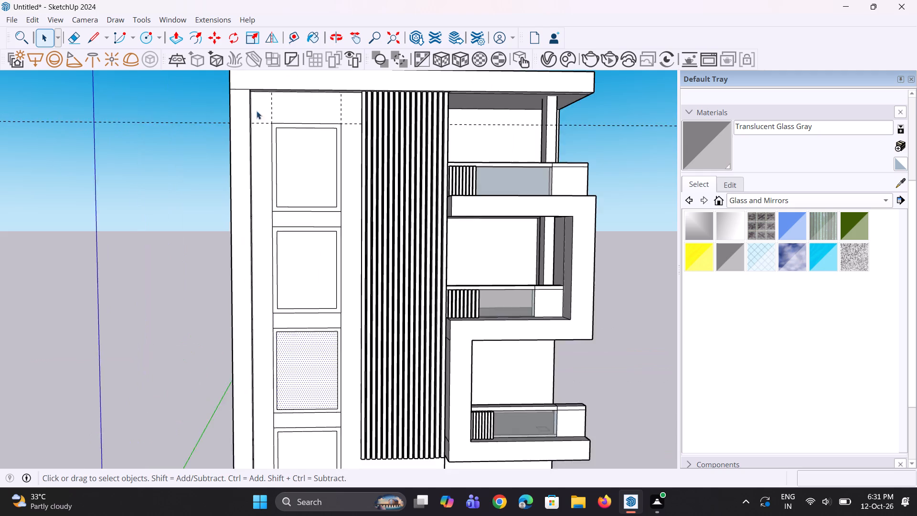
scroll(256, 111, "up", 5)
left_click(255, 149)
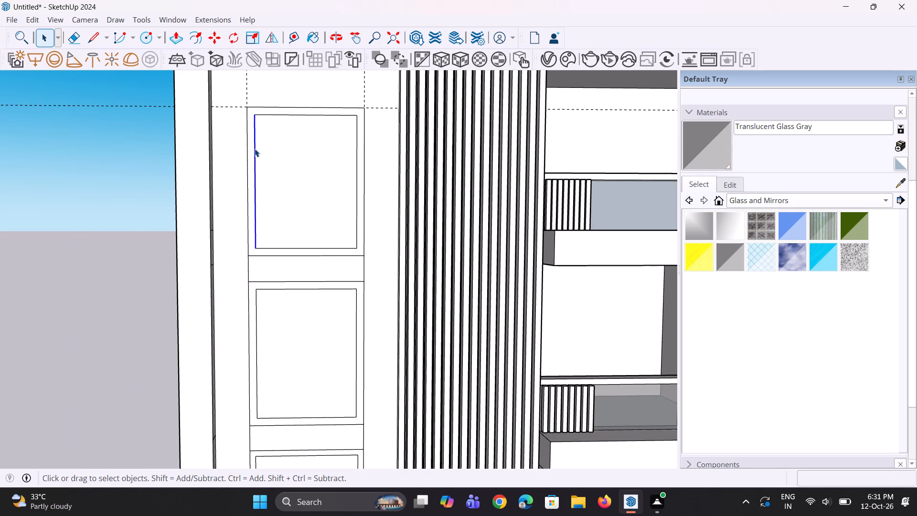
scroll(256, 147, "down", 10)
scroll(218, 240, "up", 7)
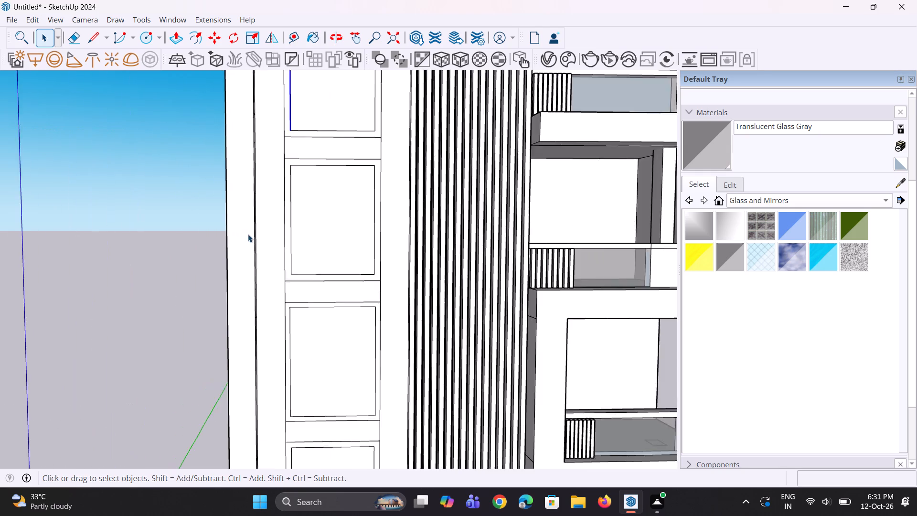
scroll(248, 234, "up", 3)
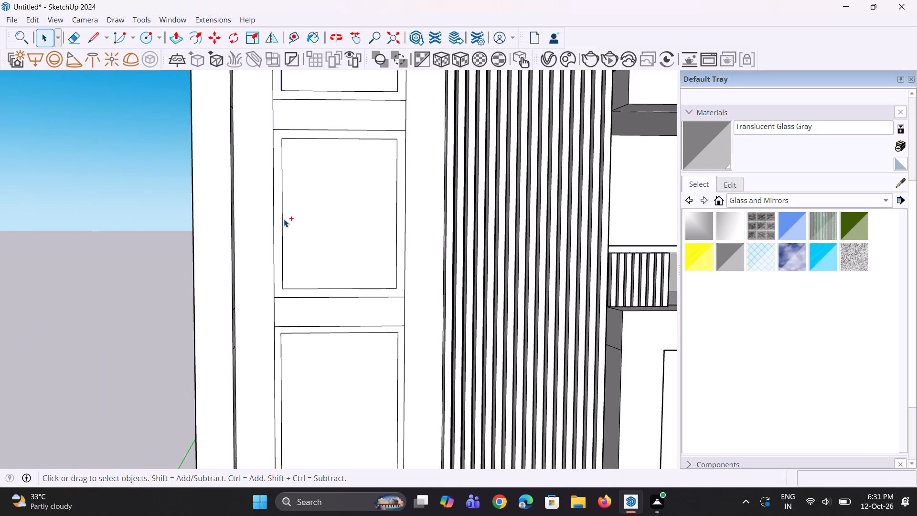
left_click(283, 218, "ctrl")
scroll(295, 222, "down", 9)
scroll(302, 325, "up", 3)
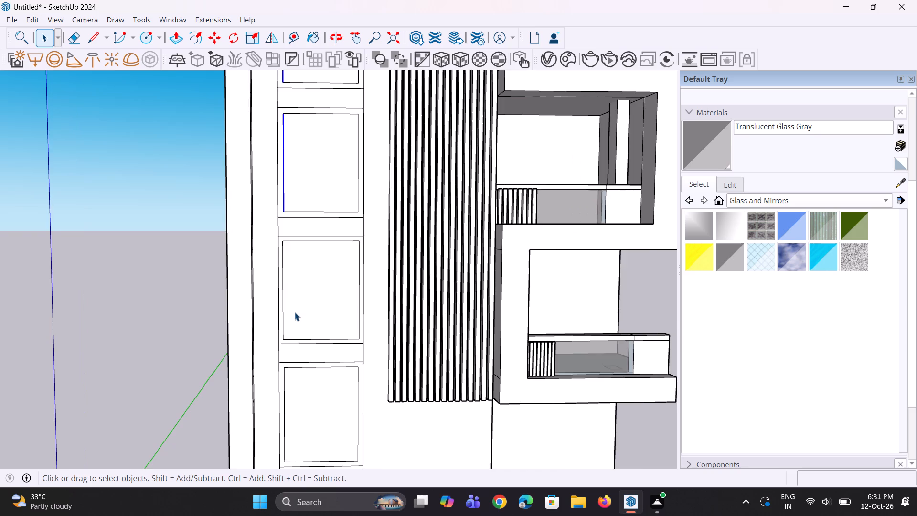
scroll(295, 312, "up", 4)
left_click(278, 290, "ctrl")
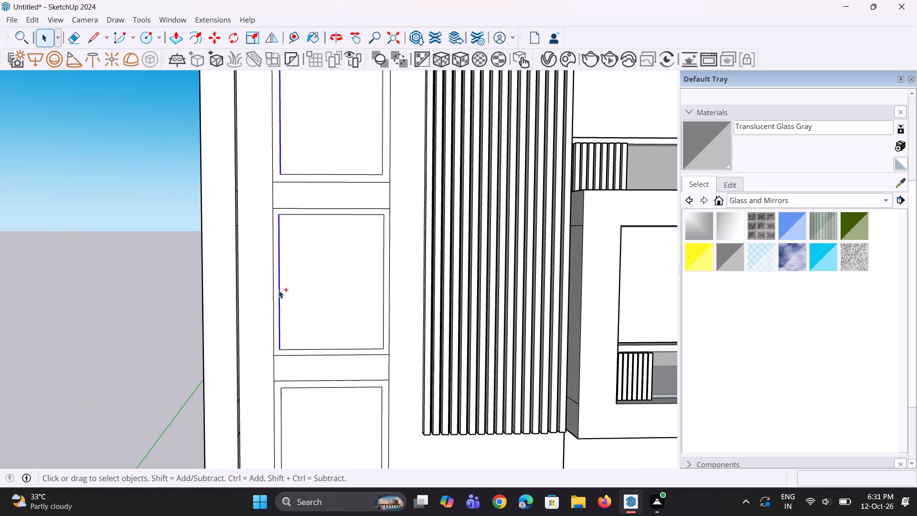
scroll(284, 271, "down", 12)
scroll(285, 307, "up", 8)
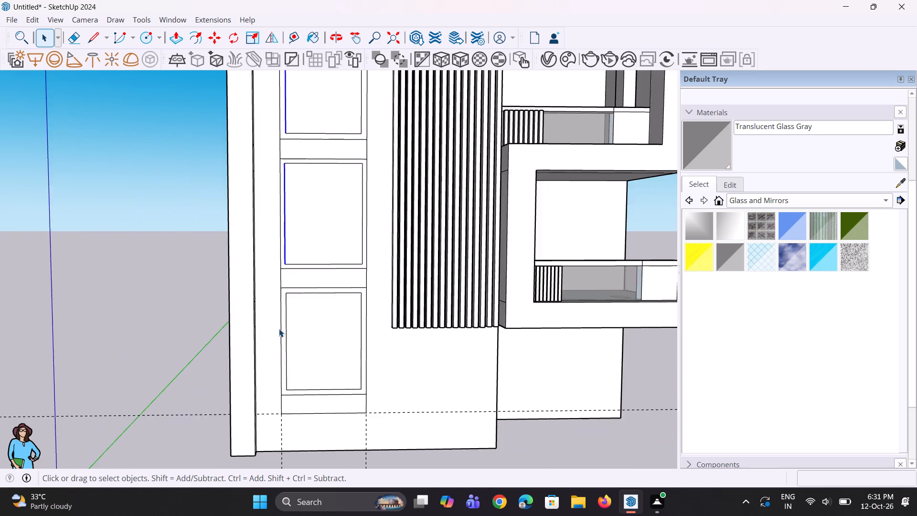
scroll(279, 329, "up", 4)
left_click(291, 328, "ctrl")
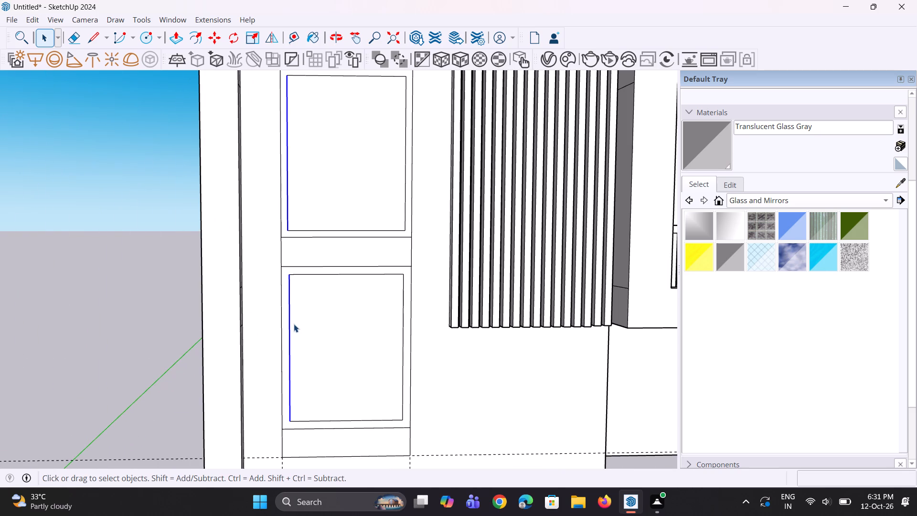
key("m")
left_click(292, 280)
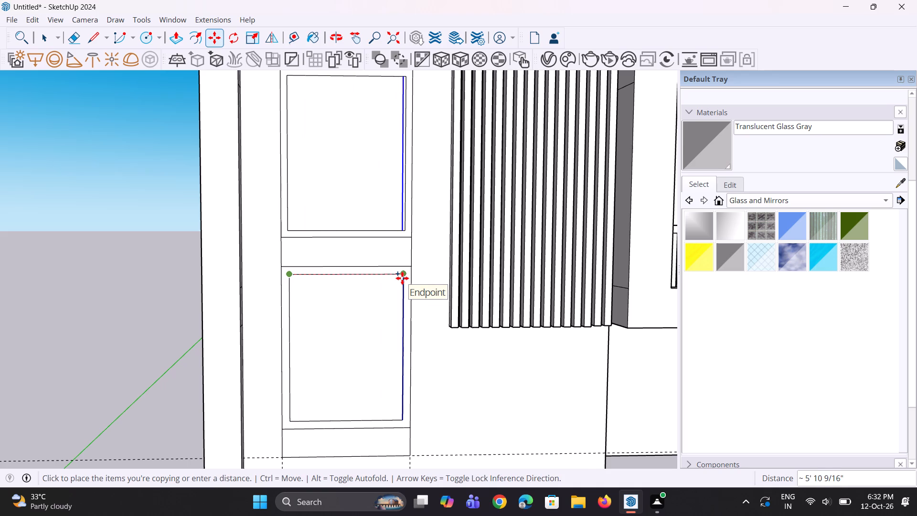
scroll(402, 278, "down", 12)
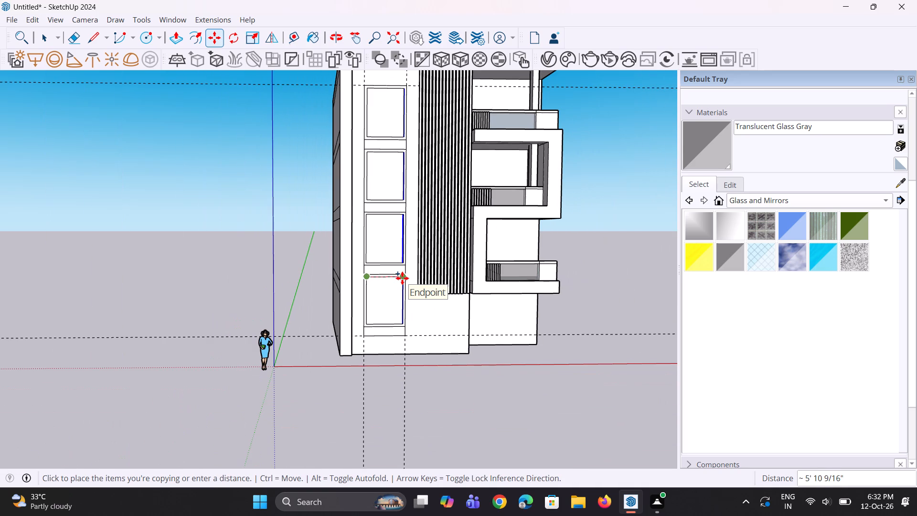
left_click(402, 278)
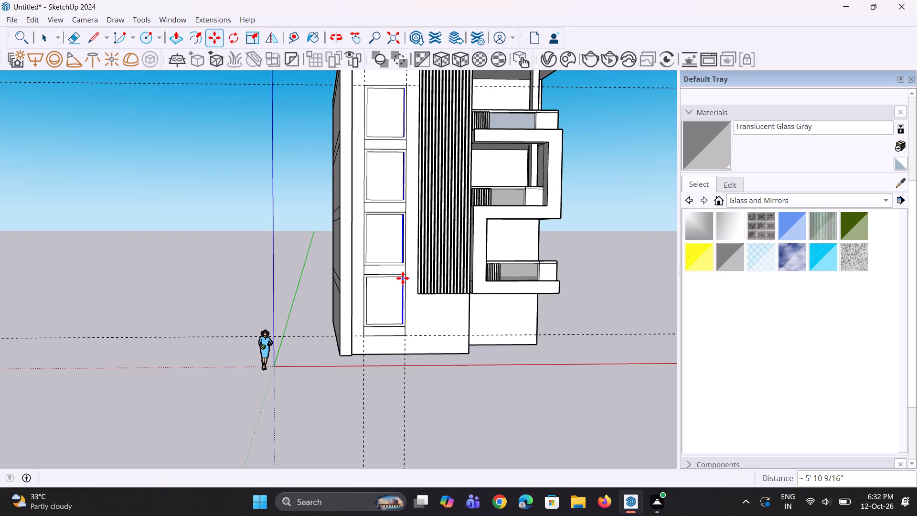
type("/2")
key("Return")
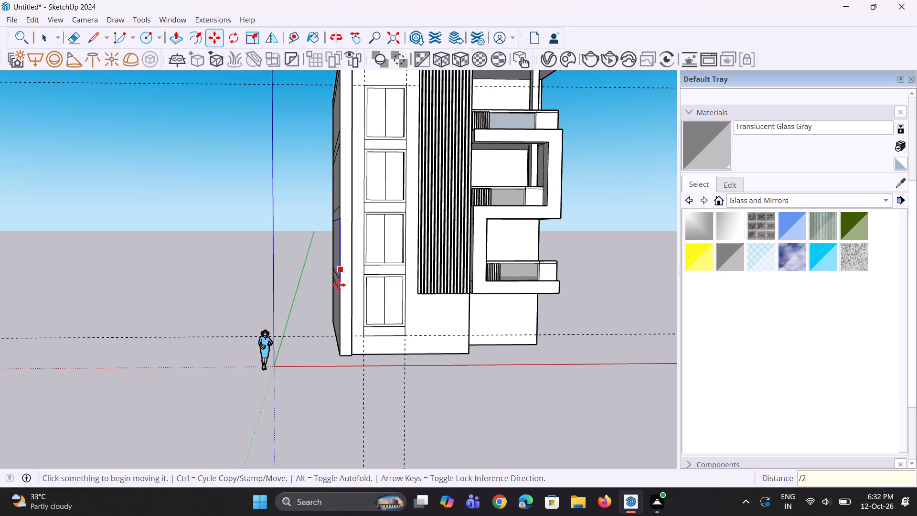
Erase the surplus copied edge beside the right inner edge of the third frame from the top.
scroll(365, 269, "up", 3)
scroll(409, 227, "up", 16)
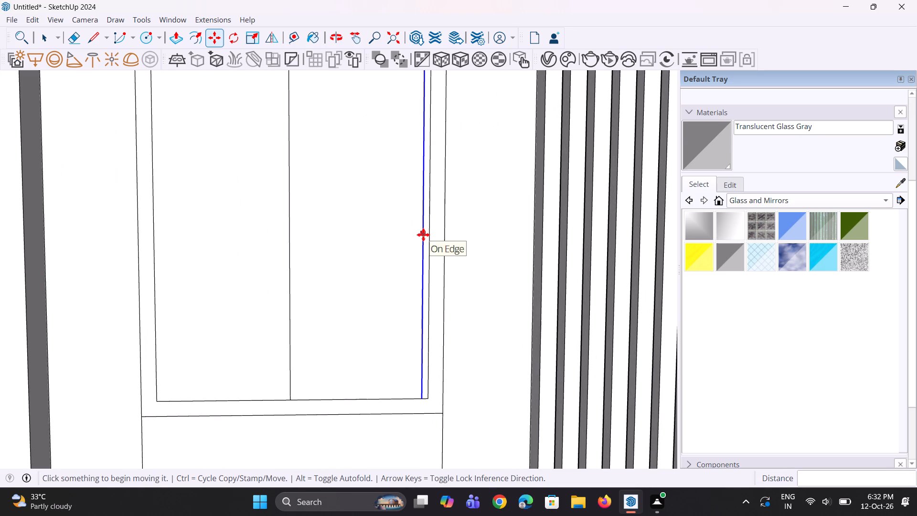
key("space")
type("e")
left_click(423, 235)
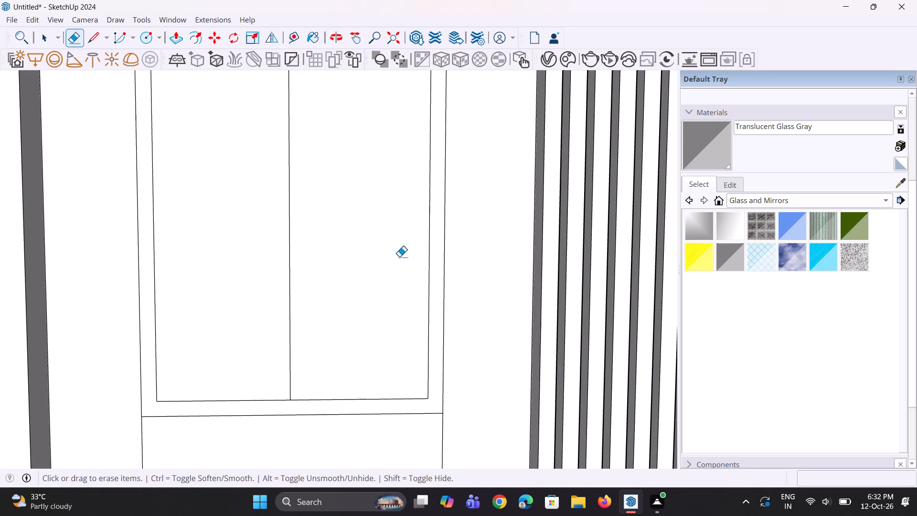
key("space")
key("space")
Copy the vertical centre lines of all four window frames together 2" to the right.
left_click(289, 304)
scroll(315, 301, "down", 11)
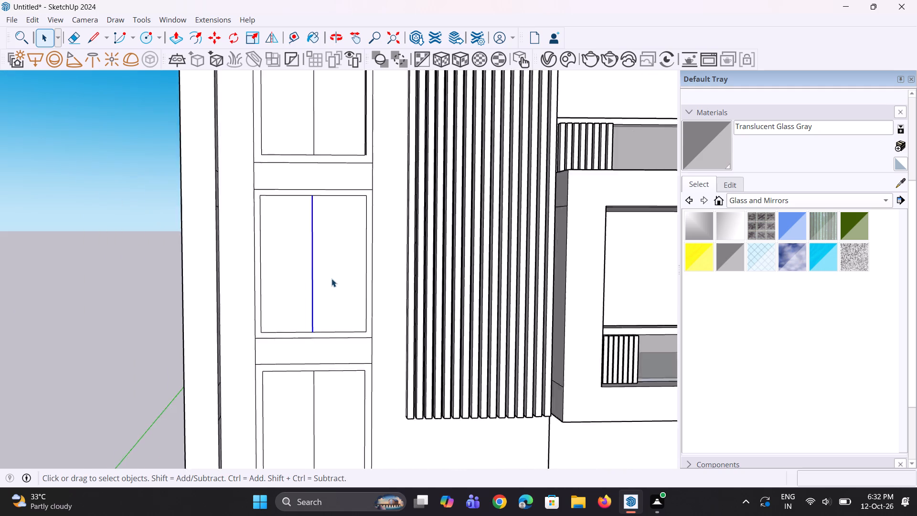
scroll(331, 279, "down", 4)
left_click(320, 358, "ctrl")
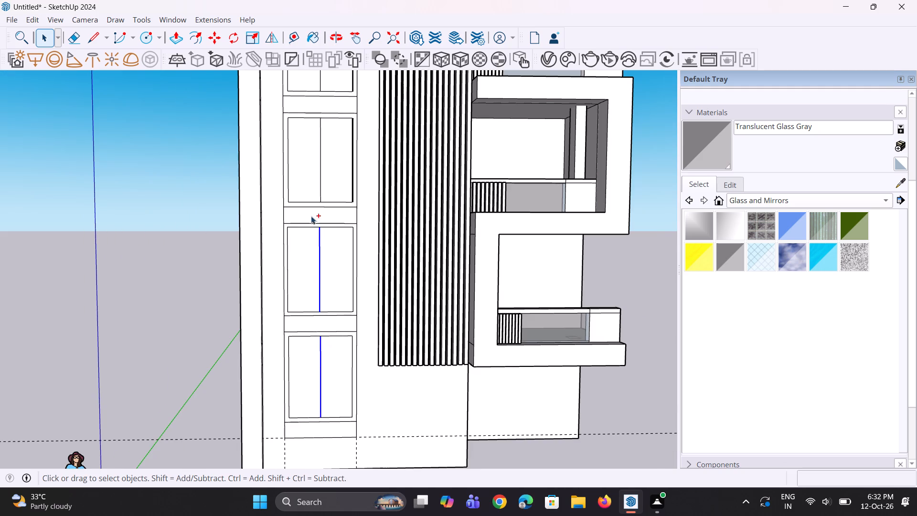
scroll(314, 207, "up", 3, "ctrl")
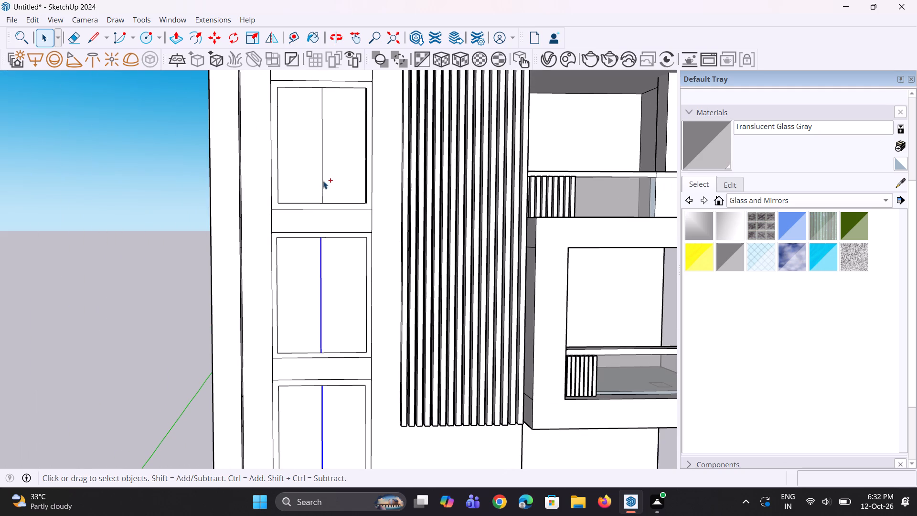
left_click(323, 181, "ctrl")
scroll(416, 145, "up", 12)
scroll(378, 222, "down", 2)
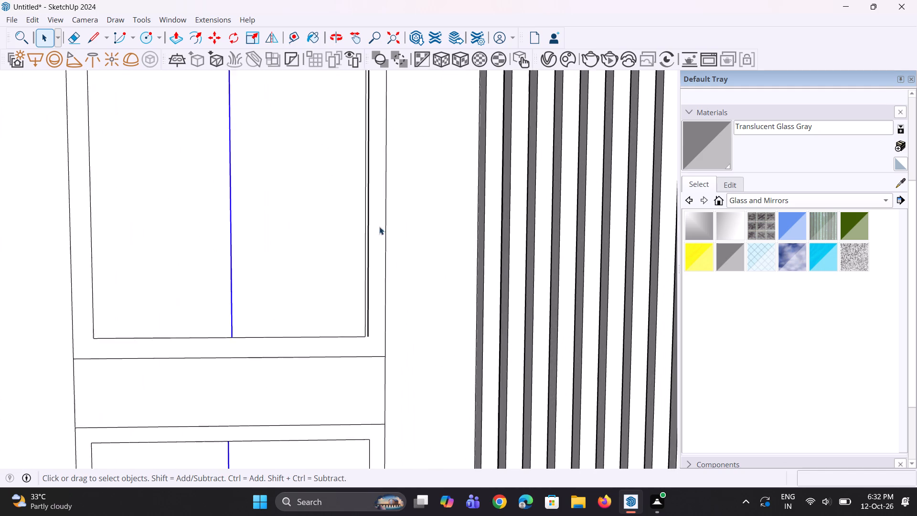
scroll(379, 226, "down", 14)
scroll(322, 133, "up", 3)
scroll(288, 87, "up", 8)
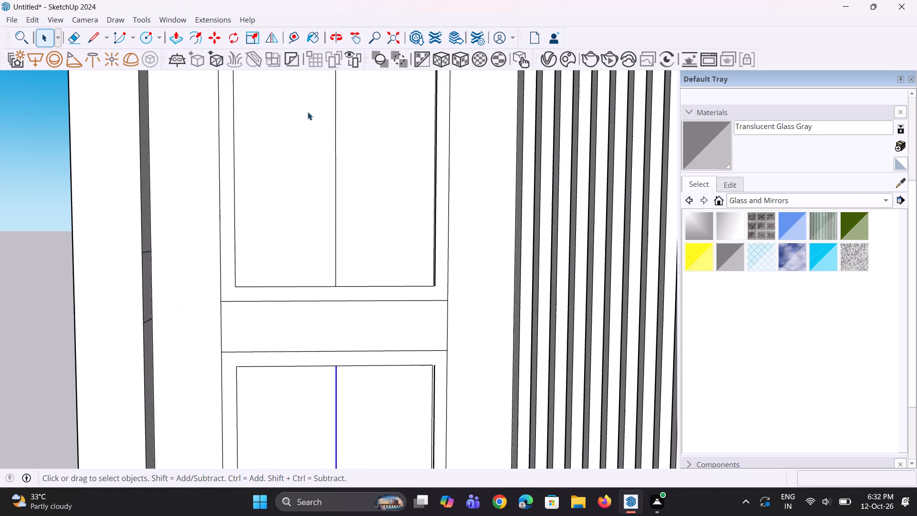
left_click(335, 139, "ctrl")
scroll(346, 213, "down", 6)
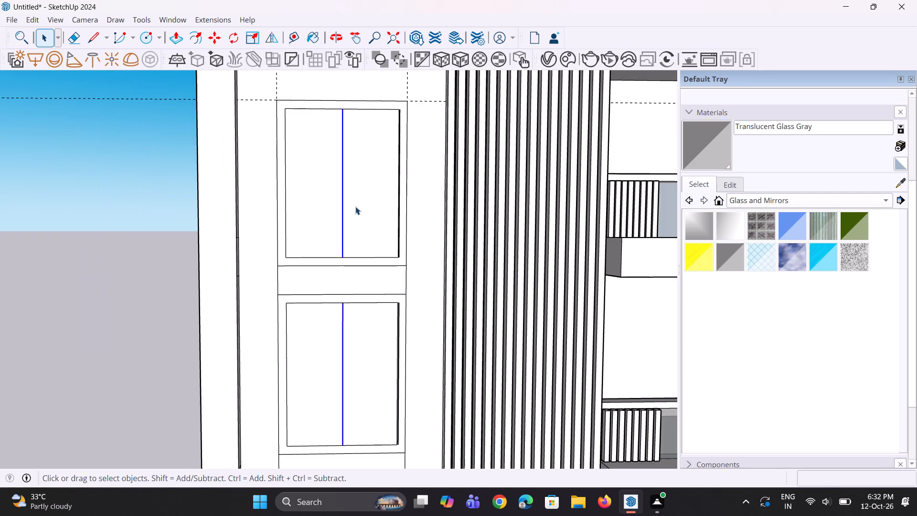
key("m")
scroll(328, 269, "up", 2)
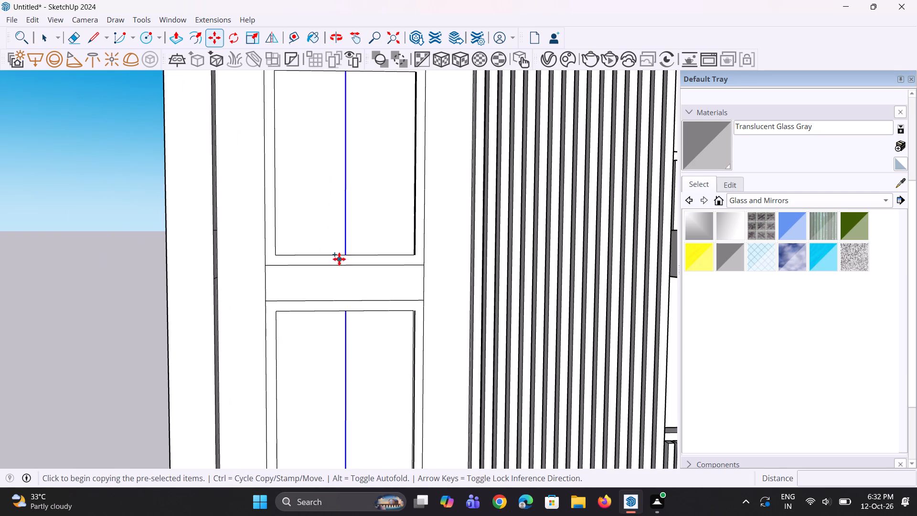
left_click(341, 252)
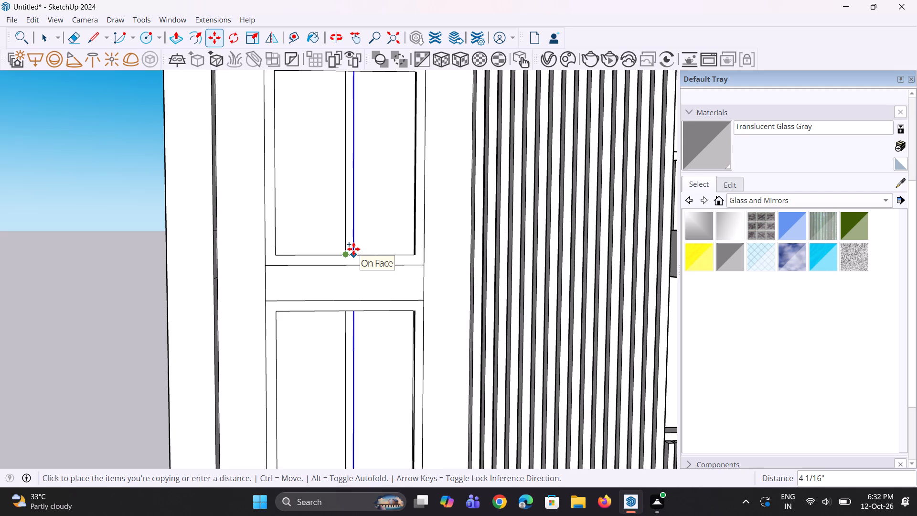
key("2")
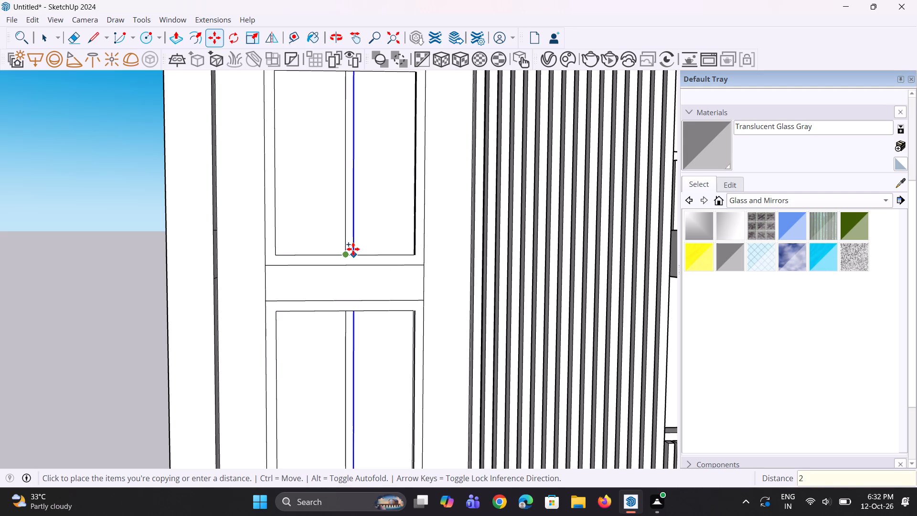
key("shift+quotedbl")
key("Return")
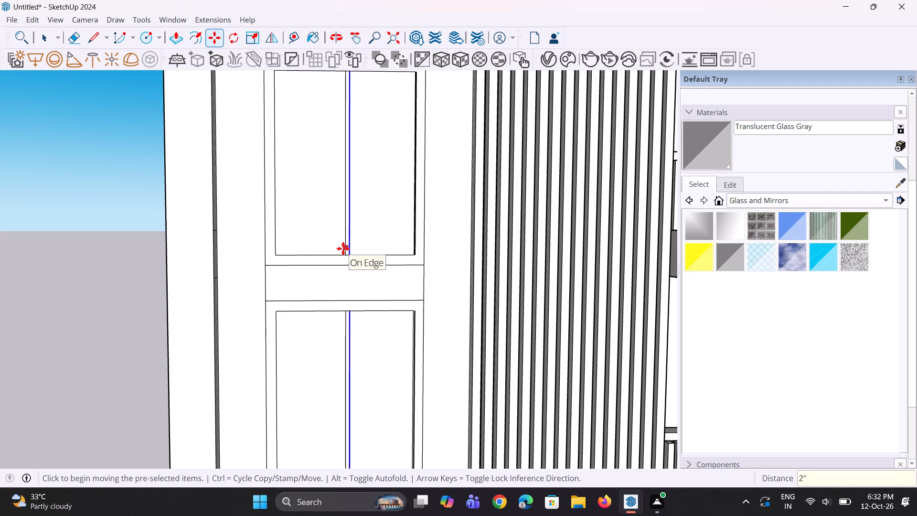
Copy the four new division lines 2" back to the left, onto the frames' centre lines.
scroll(343, 248, "up", 2)
key("m")
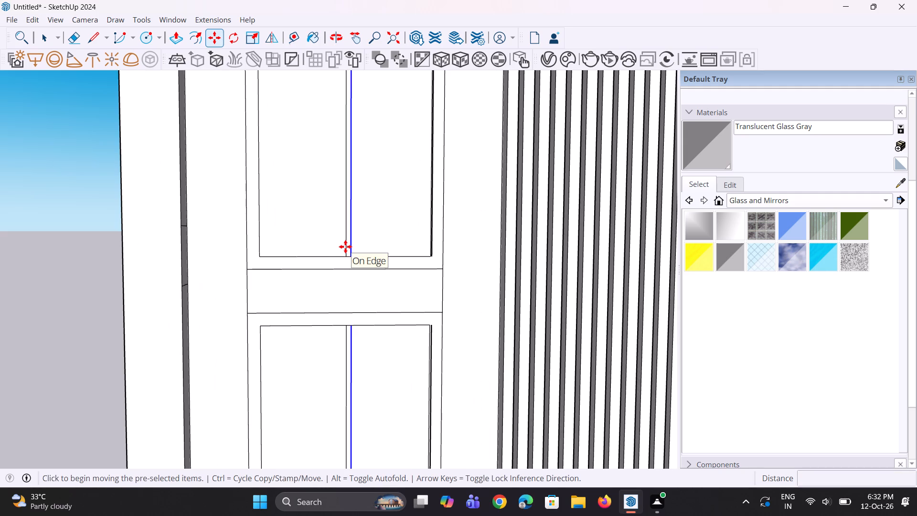
left_click(347, 258)
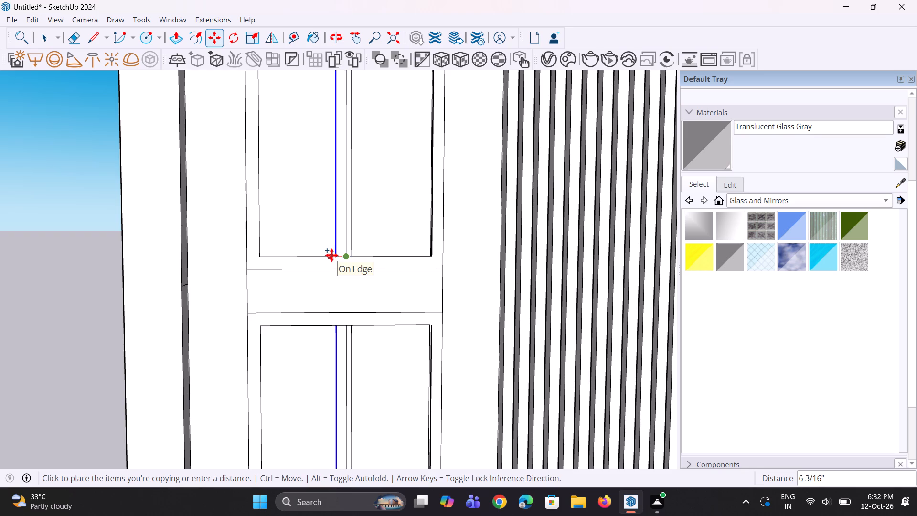
type("2\"")
key("Return")
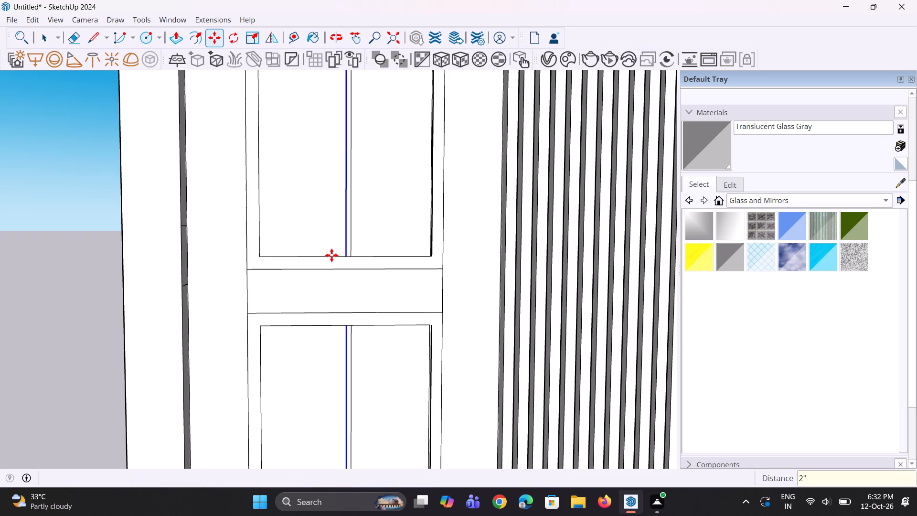
Move the four selected centre lines 2" to the left to form the other side of the central mullions.
middle_click_drag(343, 258, 336, 255)
scroll(335, 254, "up", 3)
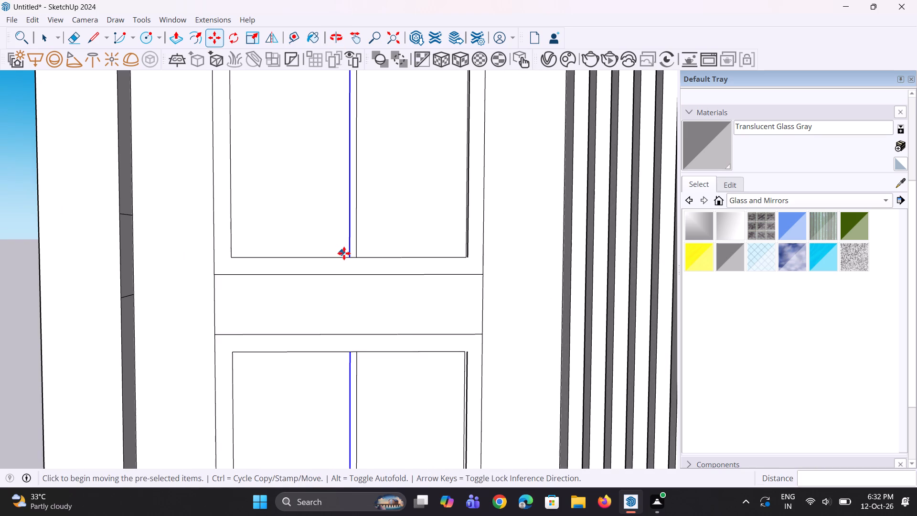
left_click(347, 253)
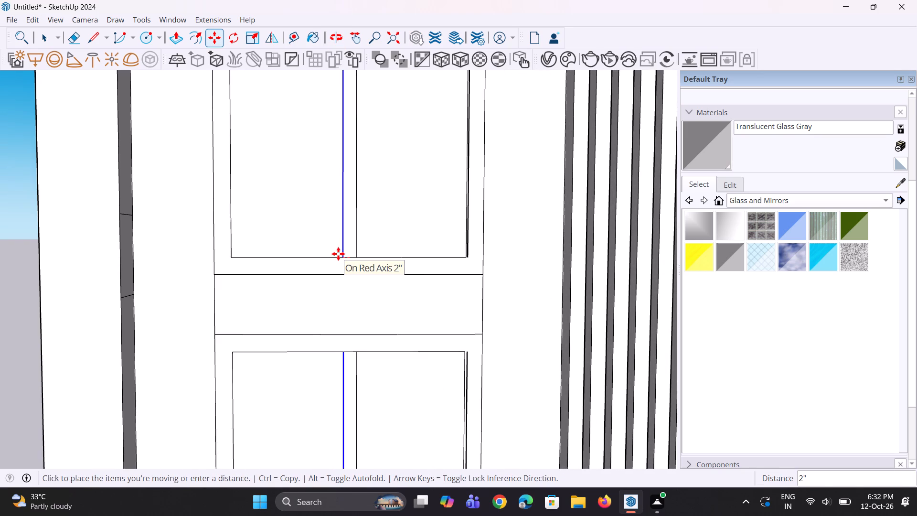
type("2\"")
key("Return")
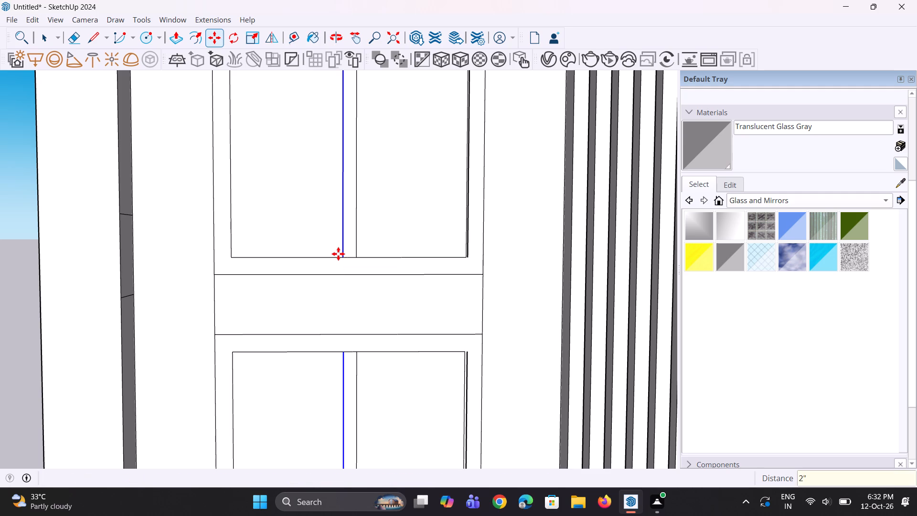
key("space")
key("space")
Erase the surplus copied edge beside the right inner edge of the second frame from the top.
scroll(342, 239, "down", 20)
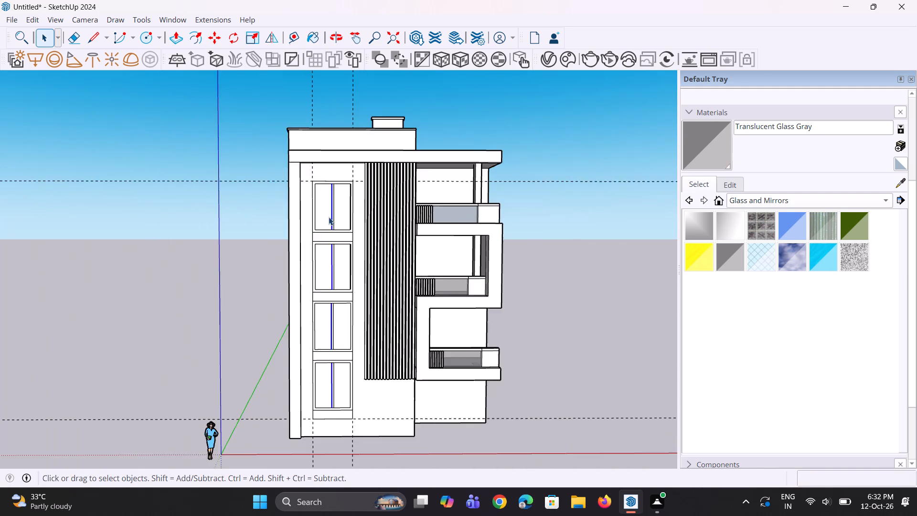
scroll(329, 217, "down", 5)
scroll(323, 274, "up", 14)
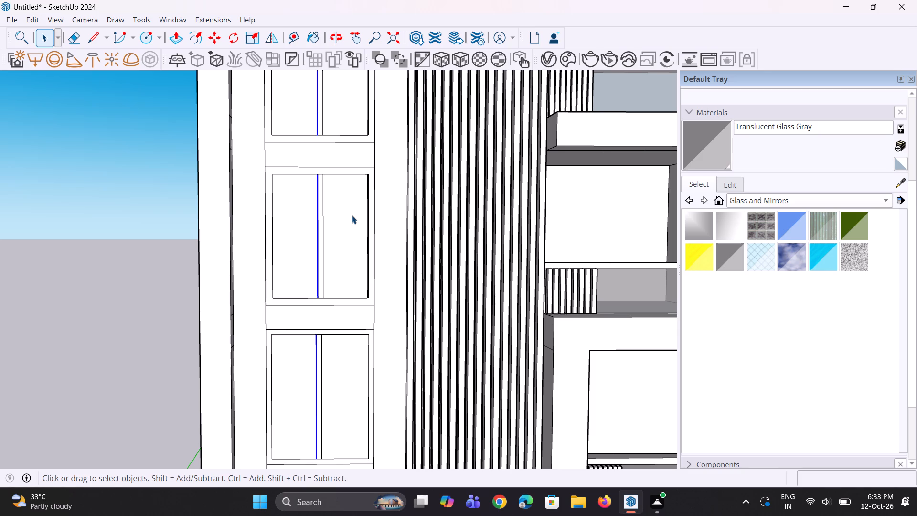
scroll(352, 215, "up", 9)
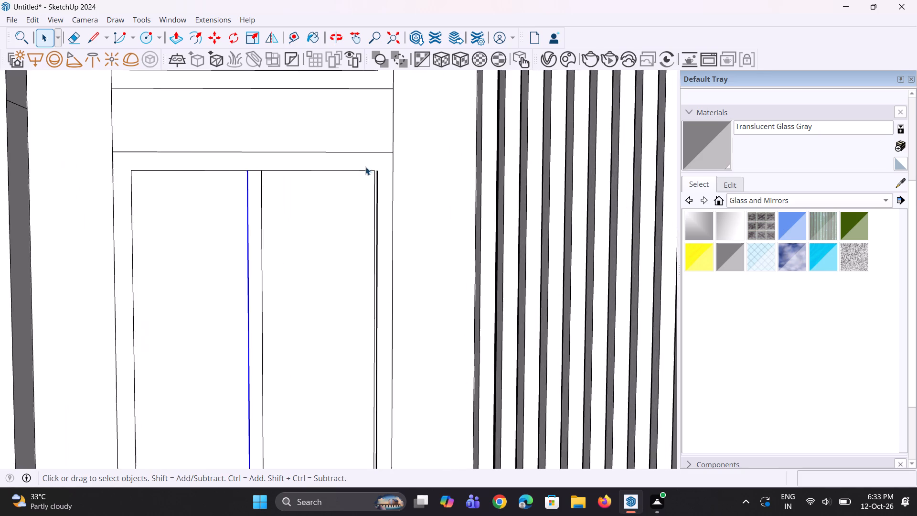
scroll(369, 169, "up", 12)
key("e")
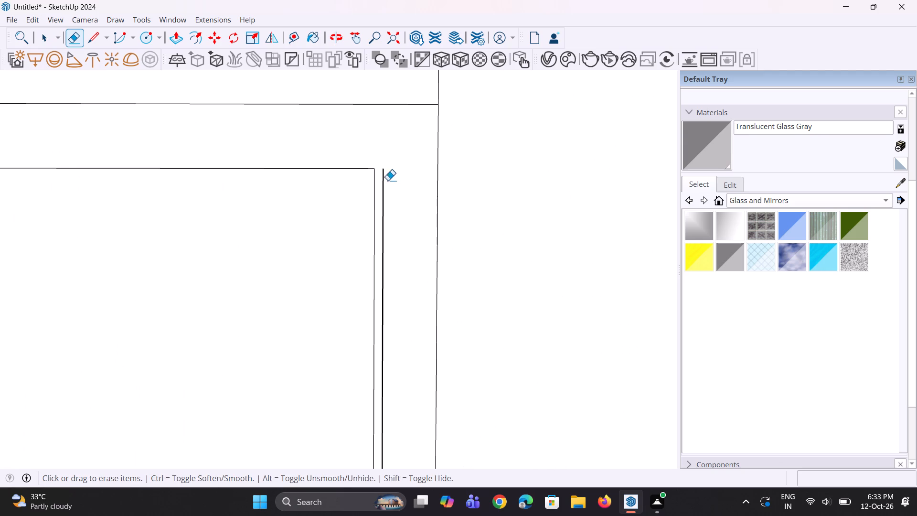
left_click(381, 179)
left_click(384, 182)
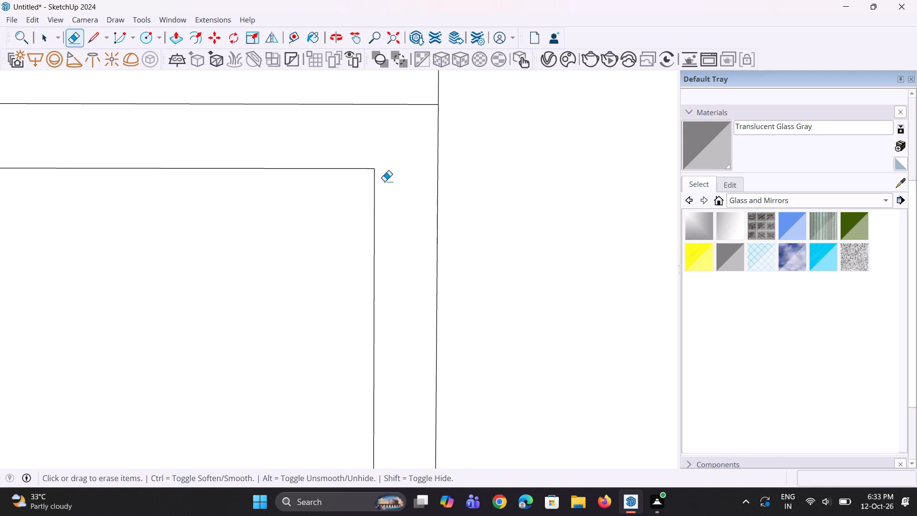
Erase the surplus copied edge beside the right inner edge of the topmost frame.
scroll(384, 181, "down", 18)
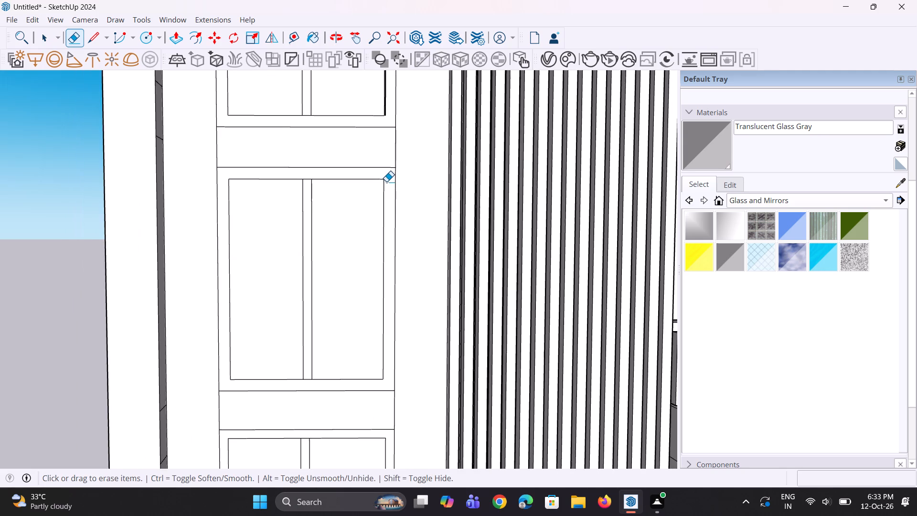
scroll(396, 198, "down", 14)
scroll(393, 155, "up", 9)
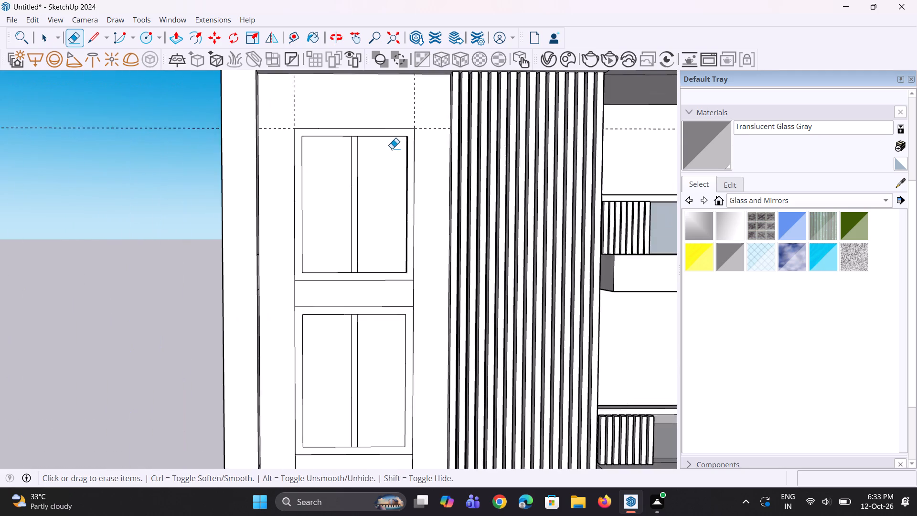
scroll(392, 149, "up", 15)
scroll(471, 118, "up", 3)
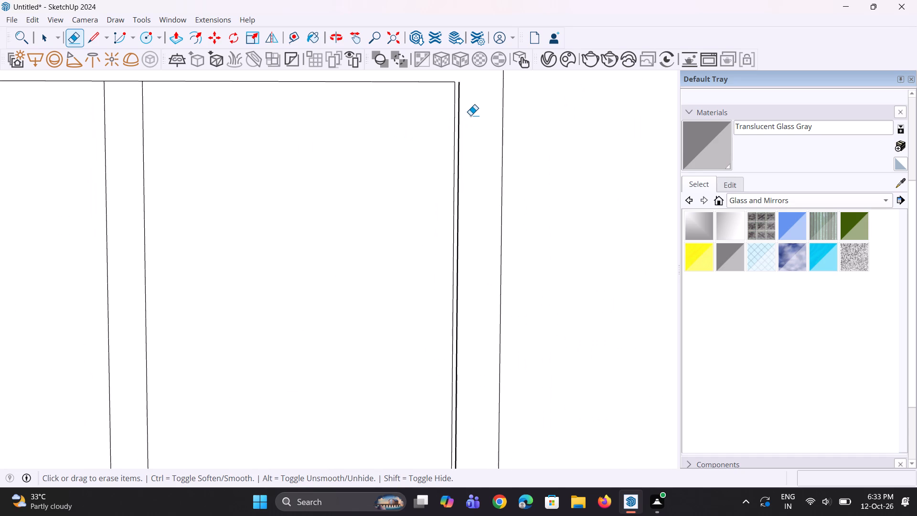
scroll(468, 115, "up", 3)
left_click(456, 109)
Delete all construction guides from the model.
scroll(465, 191, "down", 10)
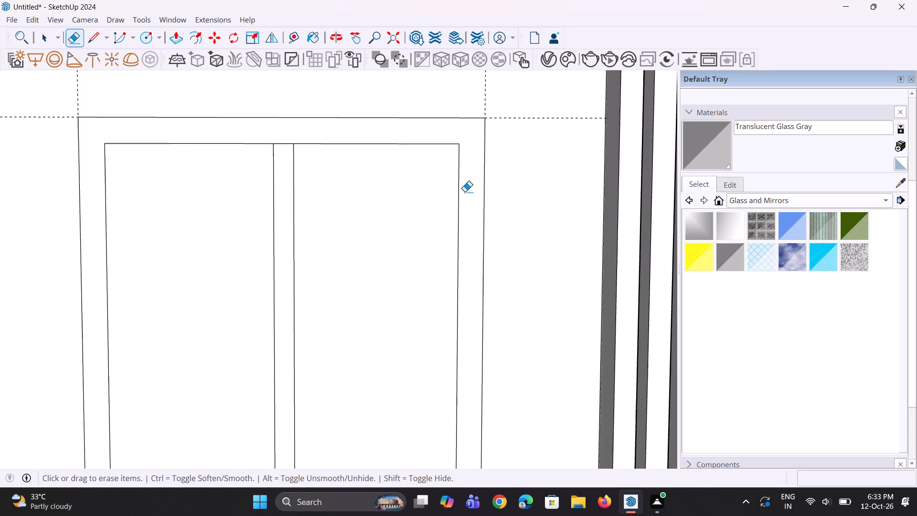
scroll(465, 192, "down", 20)
scroll(451, 204, "down", 5)
middle_click_drag(491, 245, 460, 237)
scroll(436, 301, "up", 4)
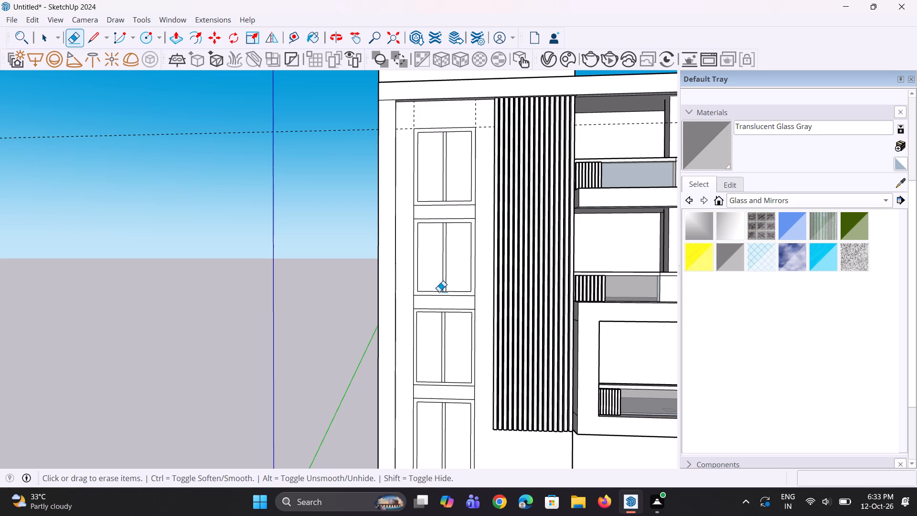
scroll(415, 234, "down", 5)
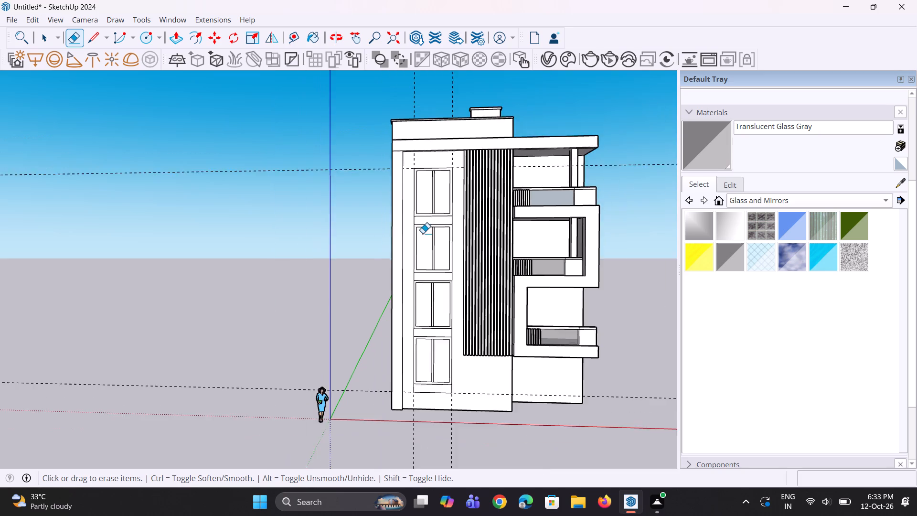
middle_click_drag(425, 233, 460, 245)
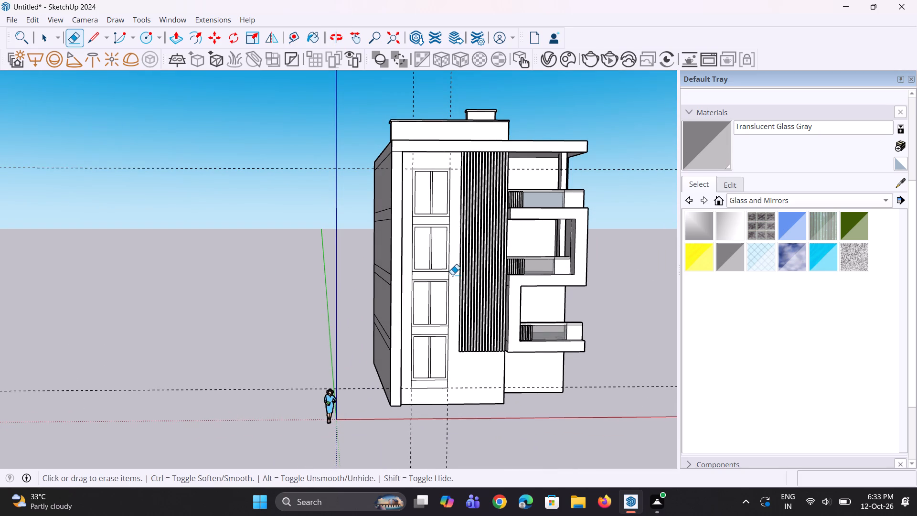
scroll(459, 271, "down", 3)
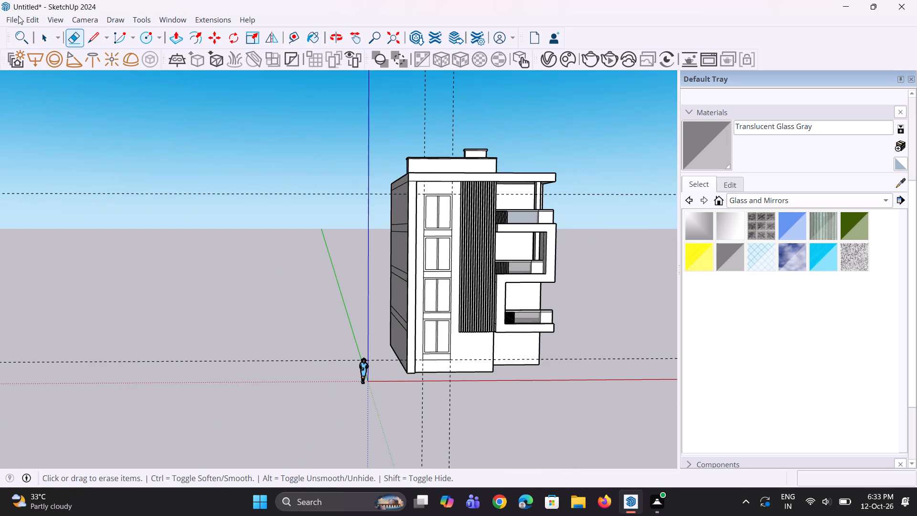
left_click(18, 16)
left_click(28, 19)
left_click(34, 20)
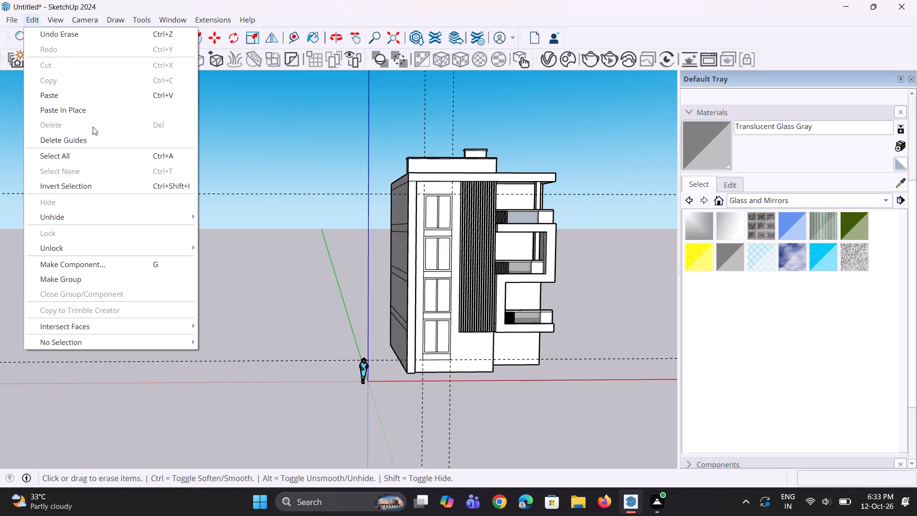
left_click(98, 146)
left_click(322, 275)
Push the topmost window's left pane inward about 4 3/8".
scroll(464, 267, "up", 6)
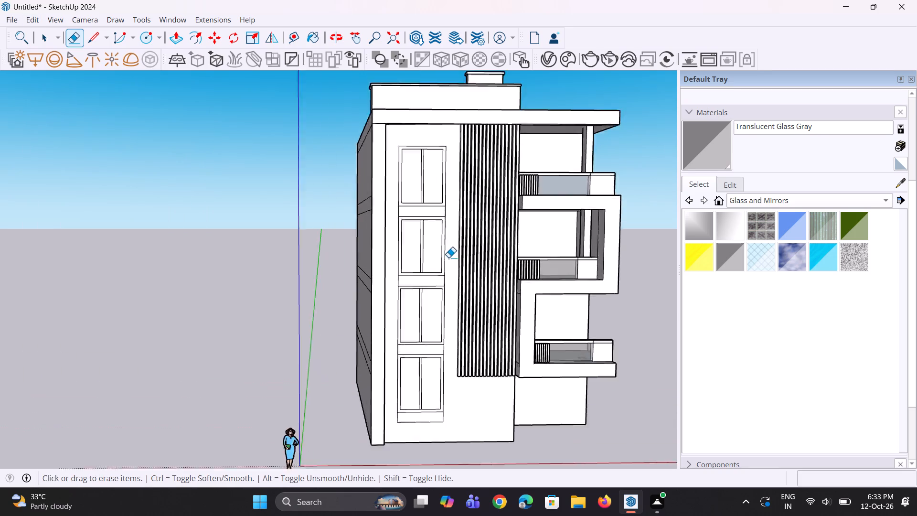
scroll(448, 258, "up", 11)
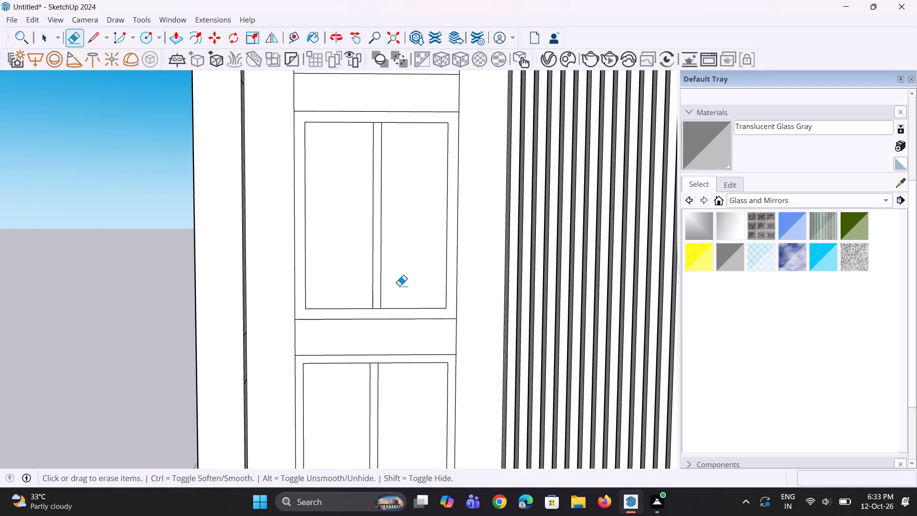
scroll(398, 285, "down", 10)
middle_click_drag(342, 236, 370, 243)
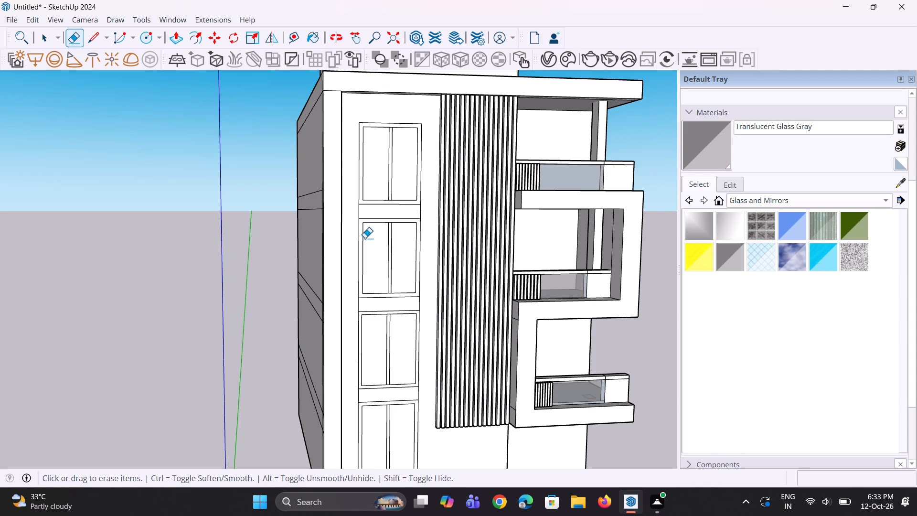
key("p")
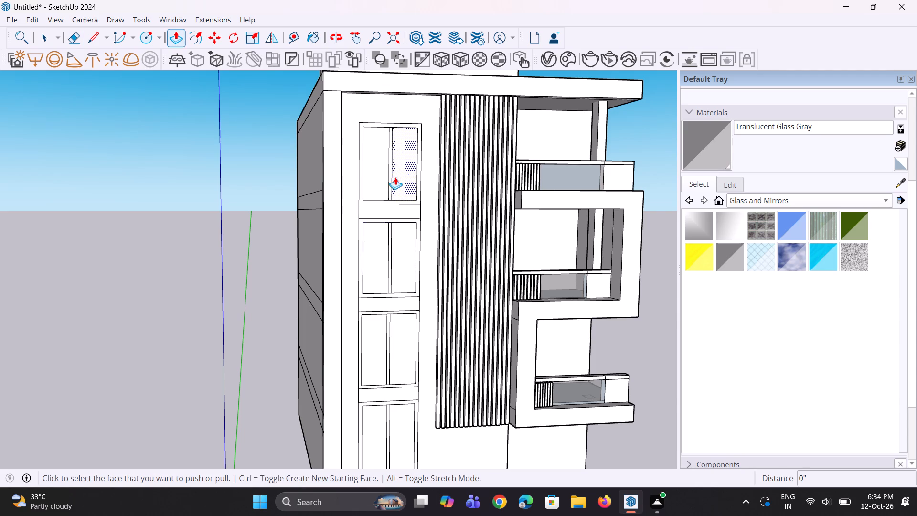
scroll(373, 161, "up", 8)
left_click(370, 152)
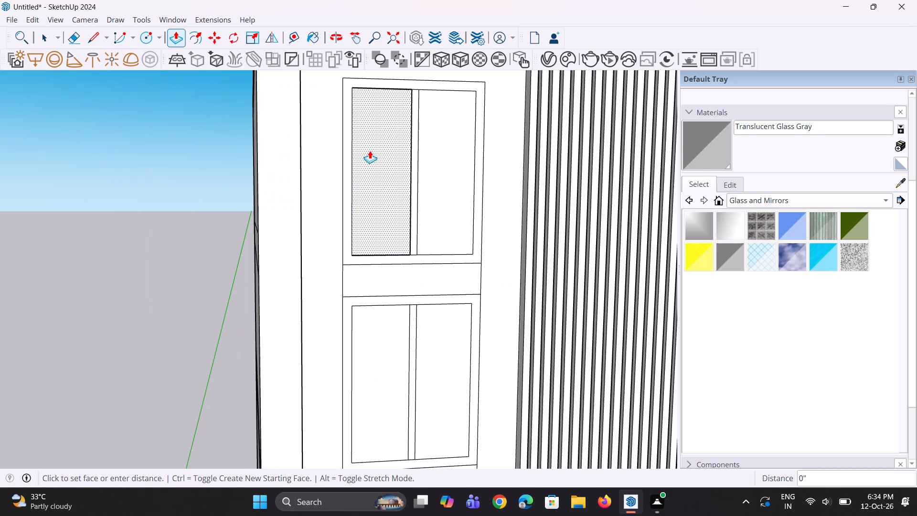
key("Escape")
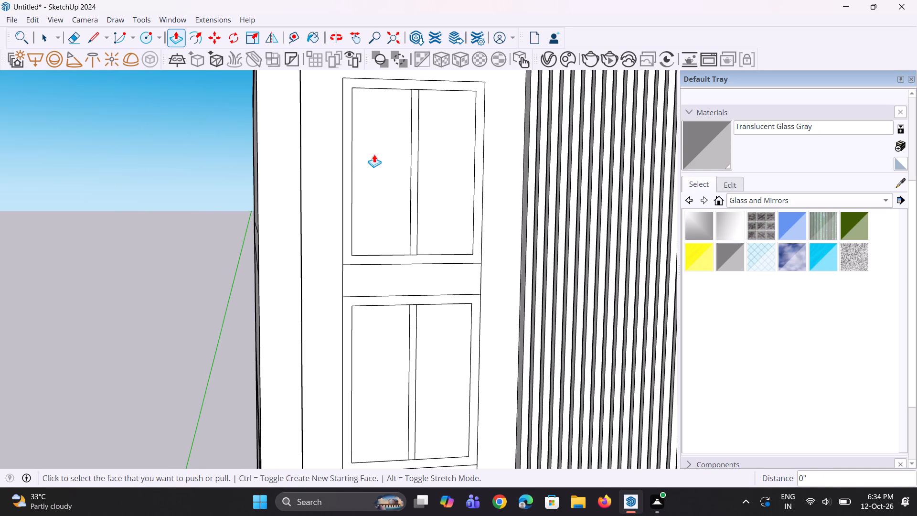
middle_click_drag(386, 159, 430, 191)
scroll(380, 200, "up", 4)
left_click(377, 198)
left_click(374, 195)
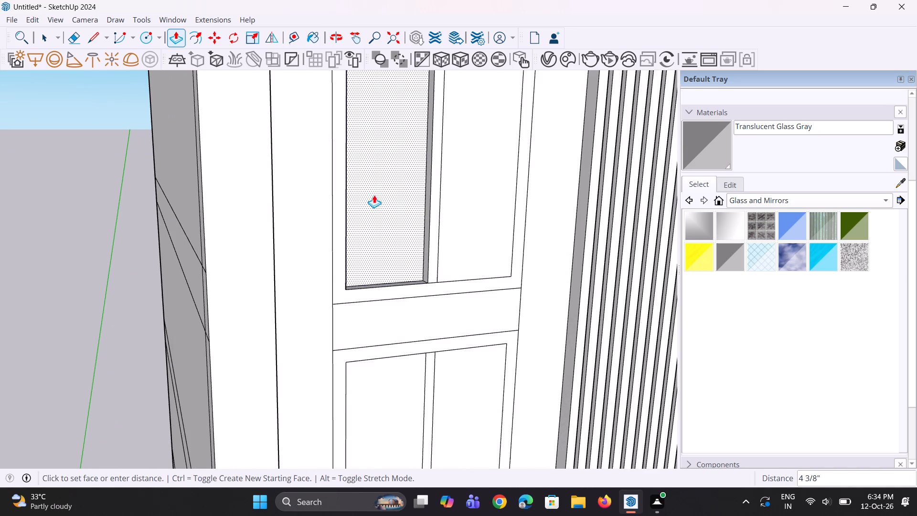
Recess the topmost window's right pane and both panes of the three windows below by the same depth.
double_click(455, 221)
scroll(374, 191, "down", 9)
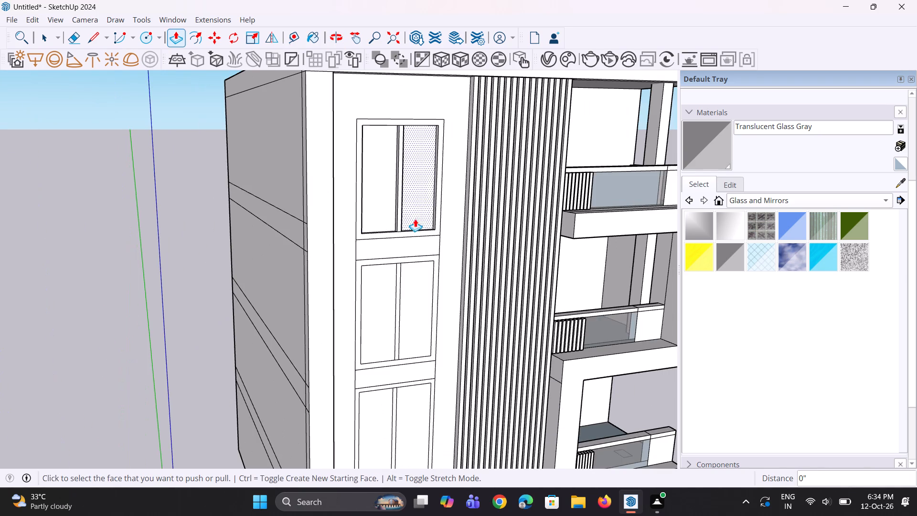
double_click(388, 303)
double_click(422, 319)
scroll(338, 254, "down", 4)
scroll(364, 403, "up", 4)
double_click(365, 401)
double_click(410, 390)
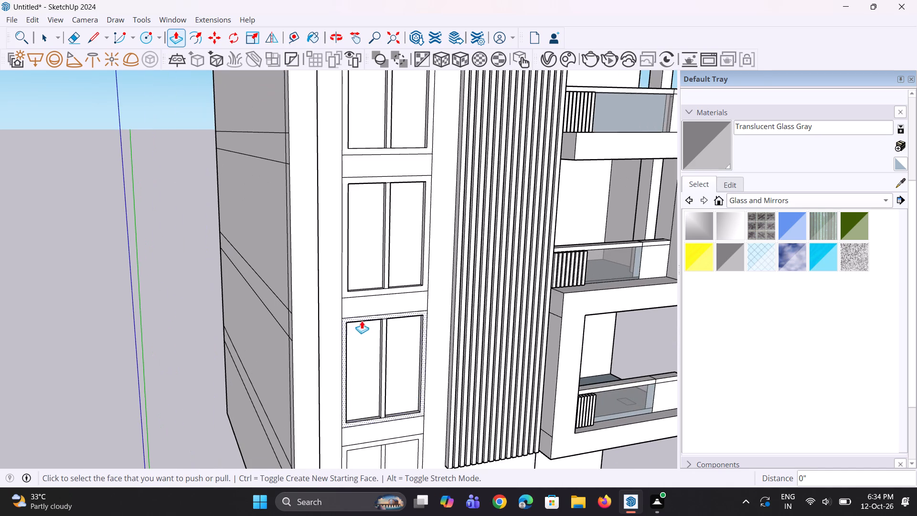
scroll(362, 321, "down", 10)
scroll(341, 393, "up", 8)
double_click(369, 392)
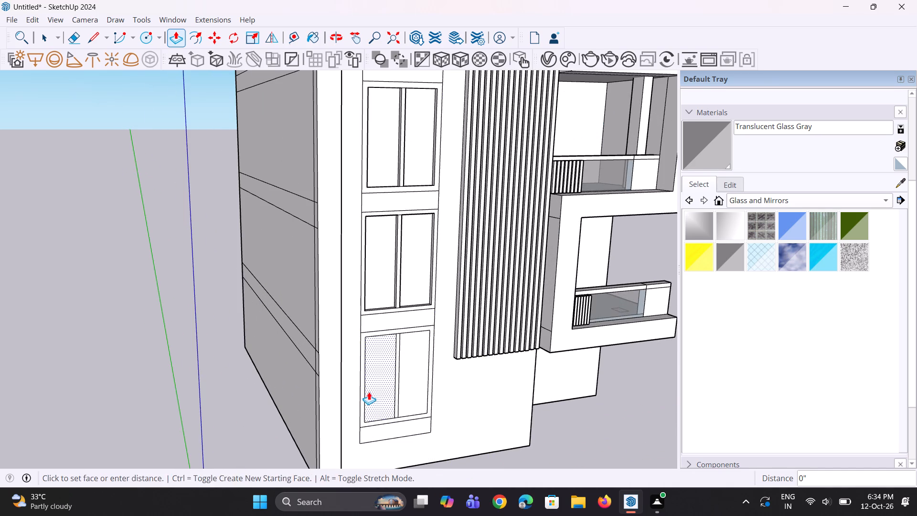
double_click(402, 383)
Examine the recessed window panes from the front and from below.
scroll(383, 378, "down", 4)
middle_click_drag(421, 382, 366, 377)
scroll(339, 370, "down", 4)
middle_click_drag(395, 356, 354, 330)
scroll(354, 330, "up", 3)
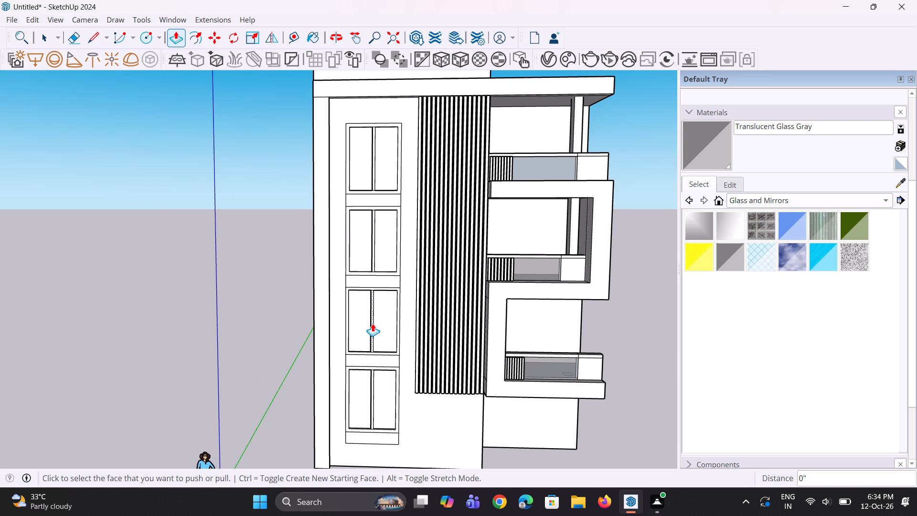
scroll(373, 323, "down", 2)
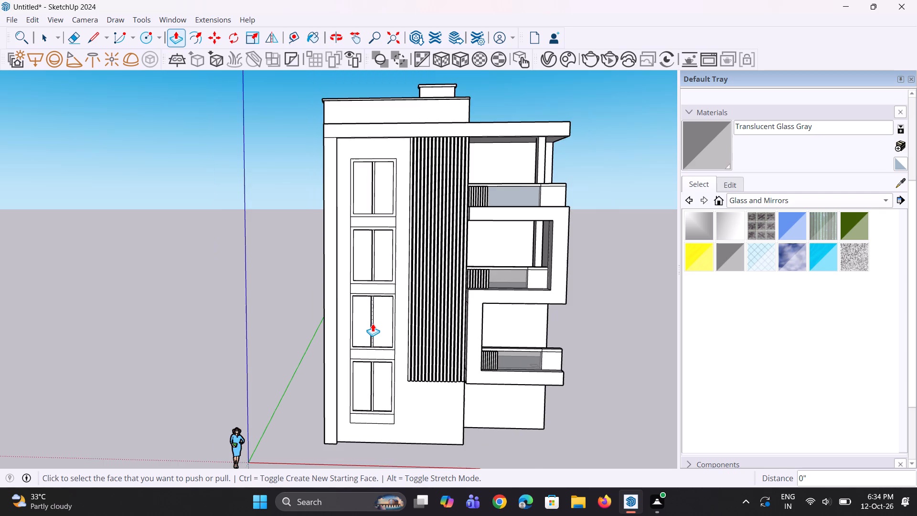
middle_click_drag(373, 323, 269, 185)
scroll(305, 183, "down", 1)
scroll(363, 190, "up", 2)
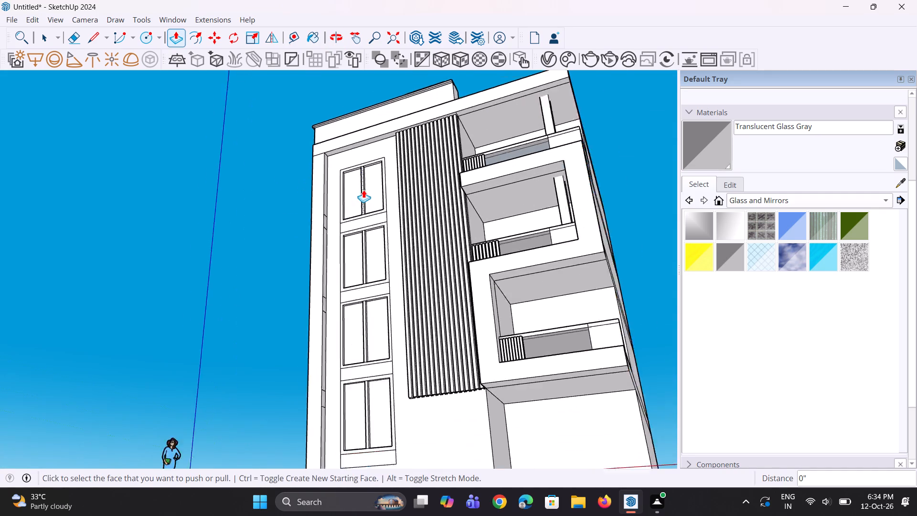
scroll(363, 190, "up", 4)
middle_click_drag(366, 190, 421, 272)
scroll(421, 272, "down", 1)
scroll(423, 277, "up", 4)
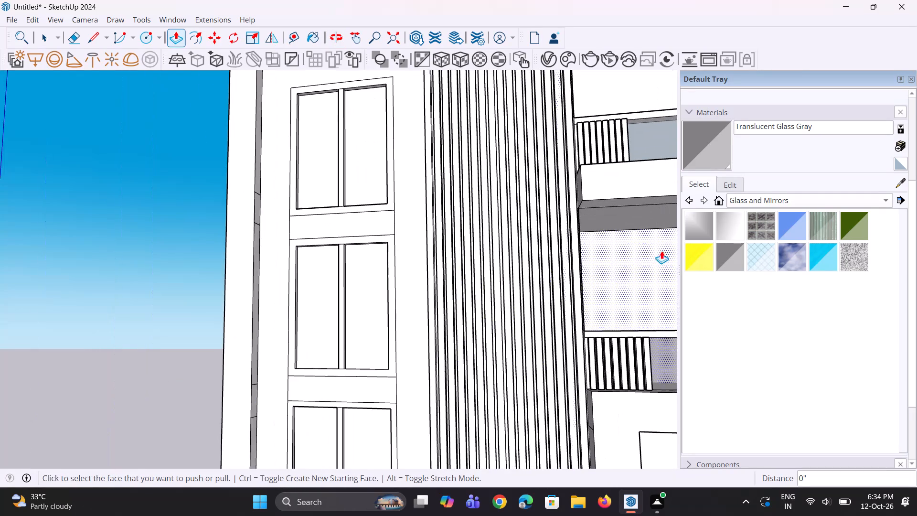
Paint both panes of the topmost window with Translucent Glass Gray.
left_click(742, 257)
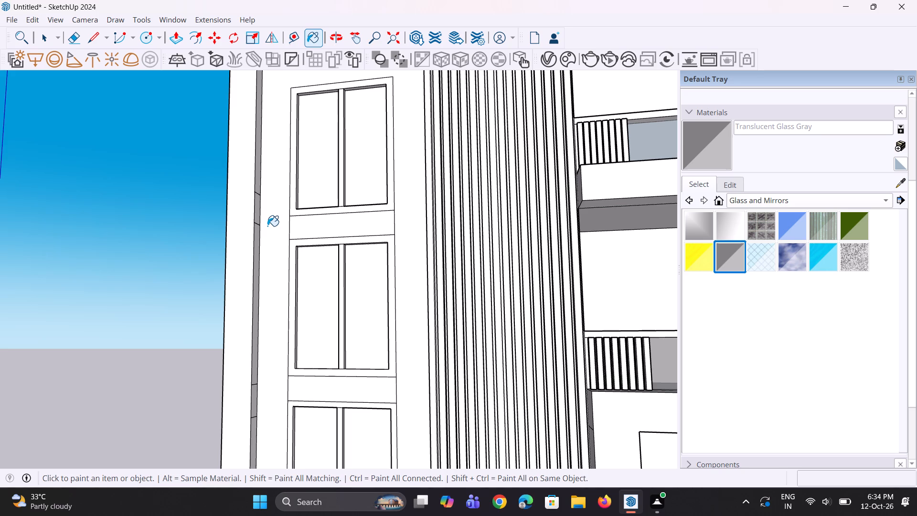
scroll(267, 226, "down", 3)
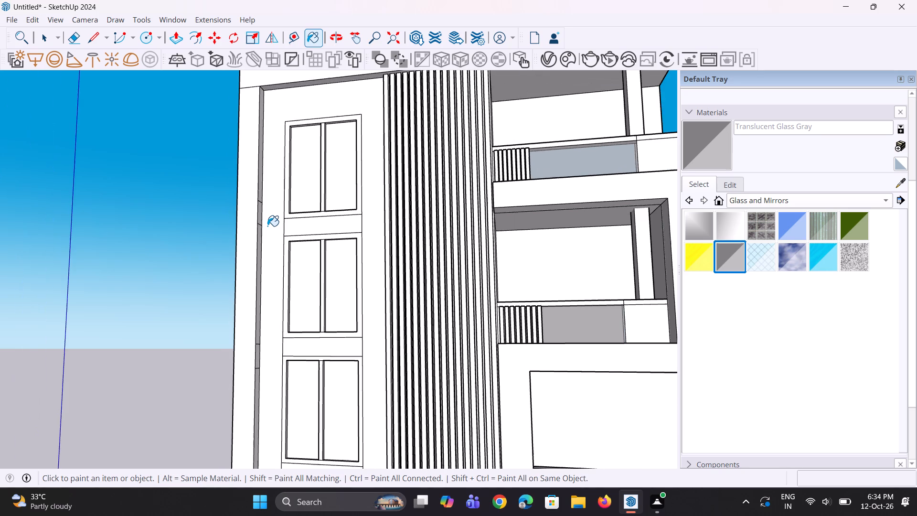
left_click(341, 200)
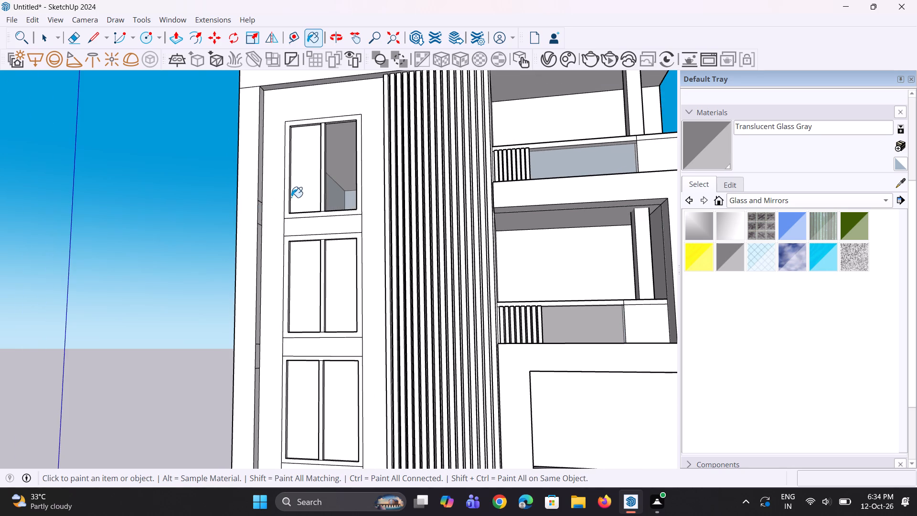
left_click(291, 197)
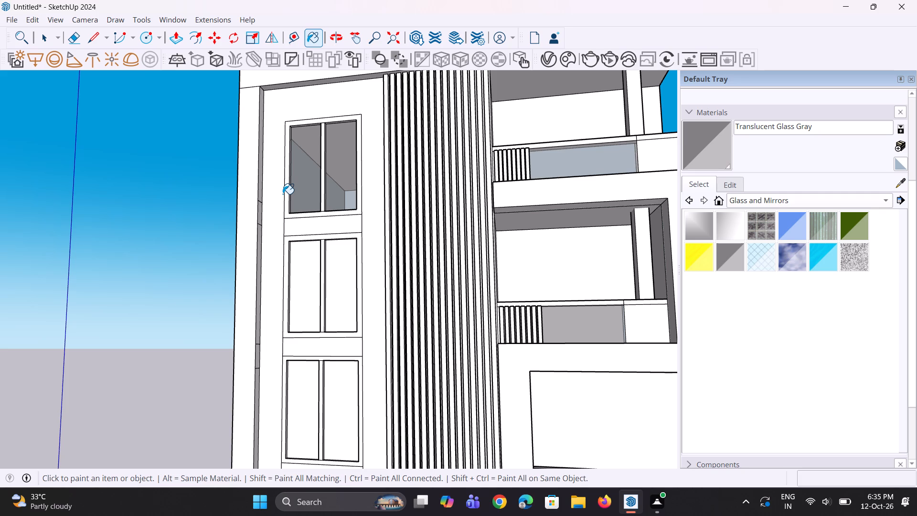
Examine the glazed topmost window alongside the balcony glass from several angles.
scroll(311, 226, "down", 7)
middle_click_drag(335, 258, 401, 264)
scroll(415, 233, "up", 6)
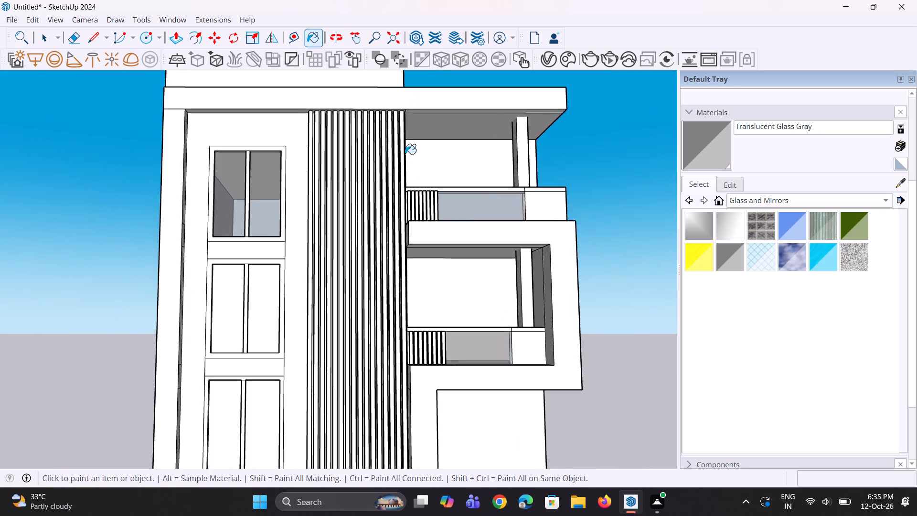
scroll(405, 154, "up", 9)
scroll(354, 220, "down", 9)
middle_click_drag(340, 226, 381, 289)
scroll(306, 287, "up", 4)
middle_click_drag(444, 256, 541, 302)
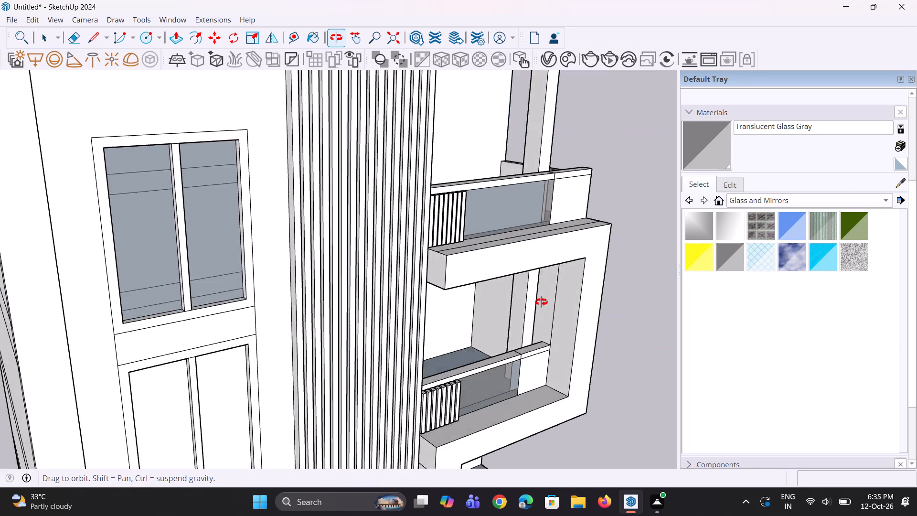
middle_click_drag(541, 302, 503, 385)
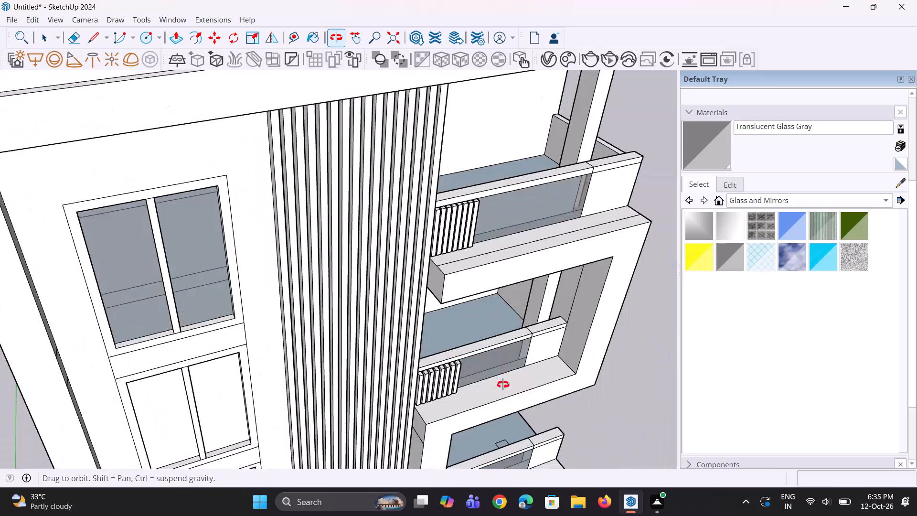
middle_click_drag(503, 385, 397, 295)
scroll(397, 295, "up", 1)
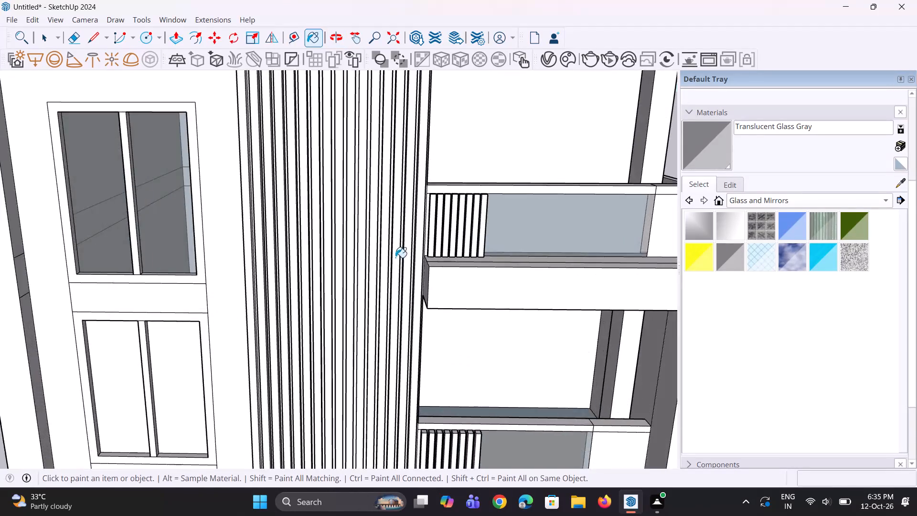
scroll(395, 258, "down", 10)
middle_click_drag(198, 299, 239, 254)
scroll(313, 253, "down", 5)
middle_click_drag(317, 260, 306, 293)
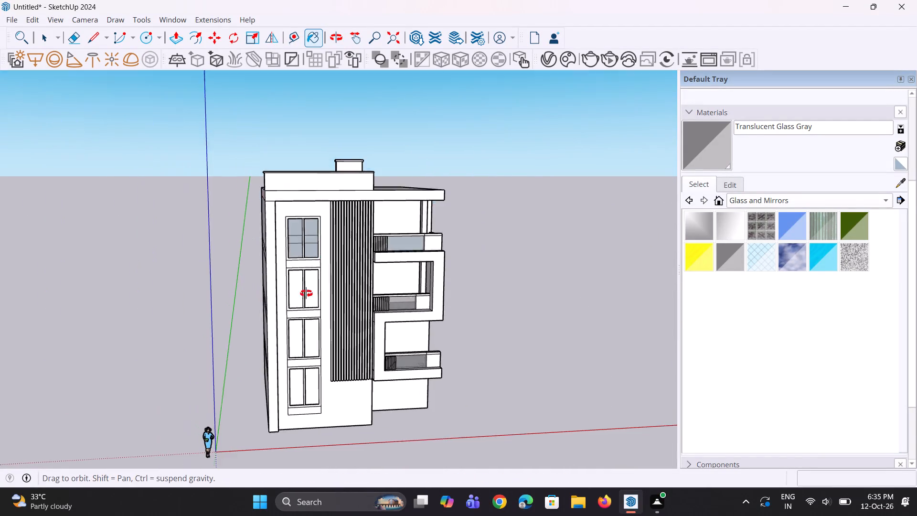
middle_click_drag(306, 293, 289, 312)
scroll(289, 312, "up", 9)
middle_click_drag(294, 273, 276, 260)
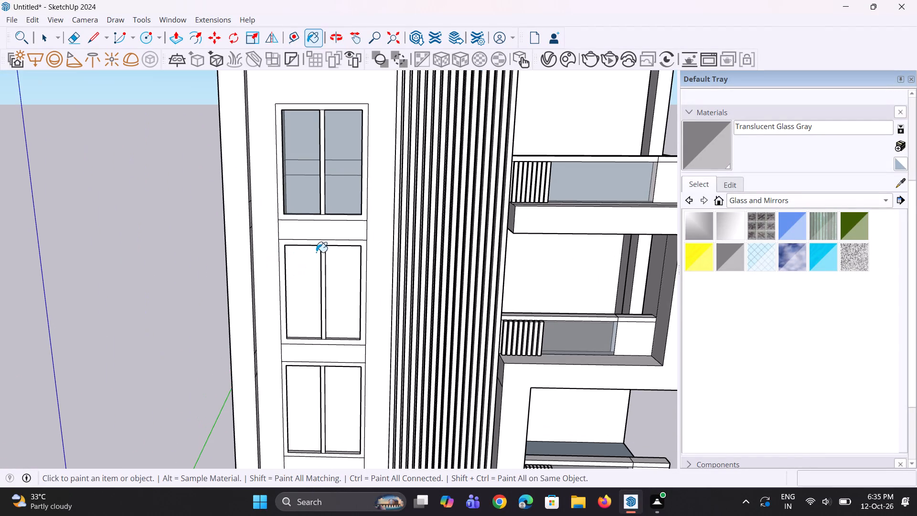
Set the HSB brightness of Translucent Glass Gray to 57.
left_click(698, 189)
left_click(731, 187)
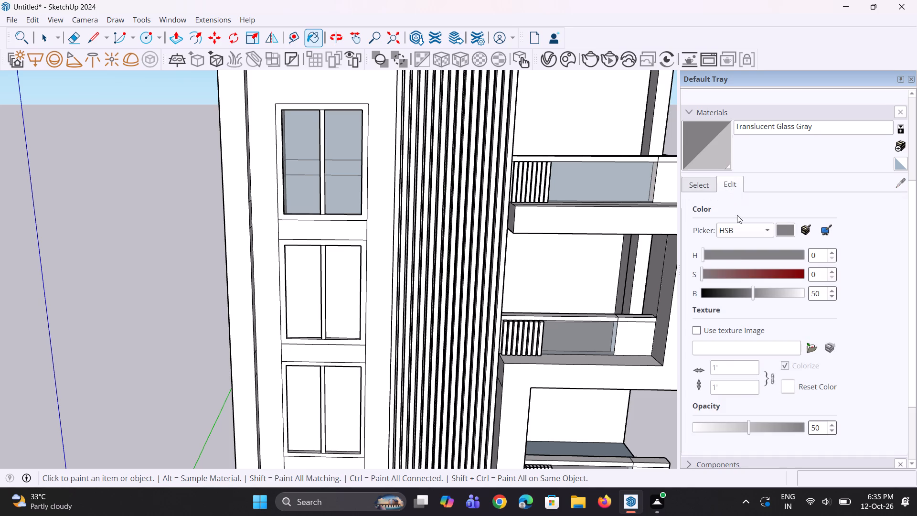
left_click_drag(754, 297, 772, 298)
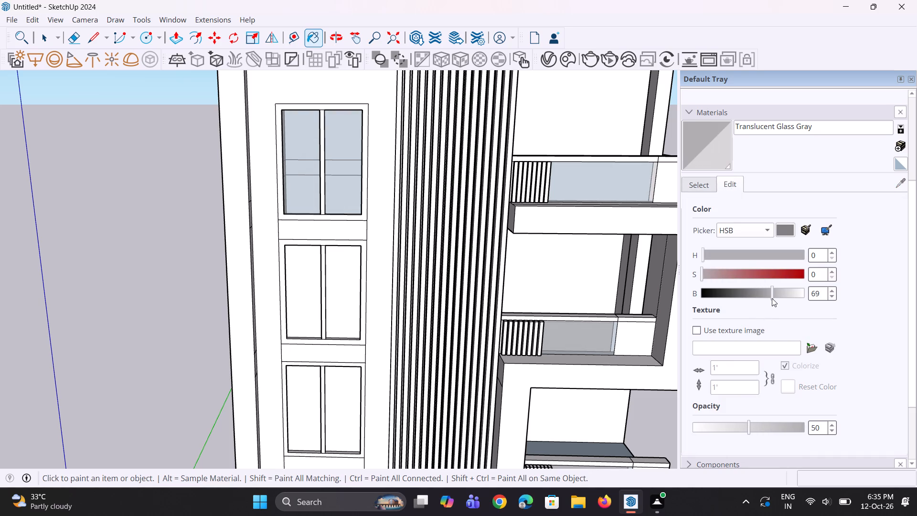
left_click_drag(772, 298, 763, 299)
left_click_drag(763, 299, 762, 299)
Paint the panes of the second and third windows from the top with the adjusted Translucent Glass Gray.
scroll(713, 241, "down", 4)
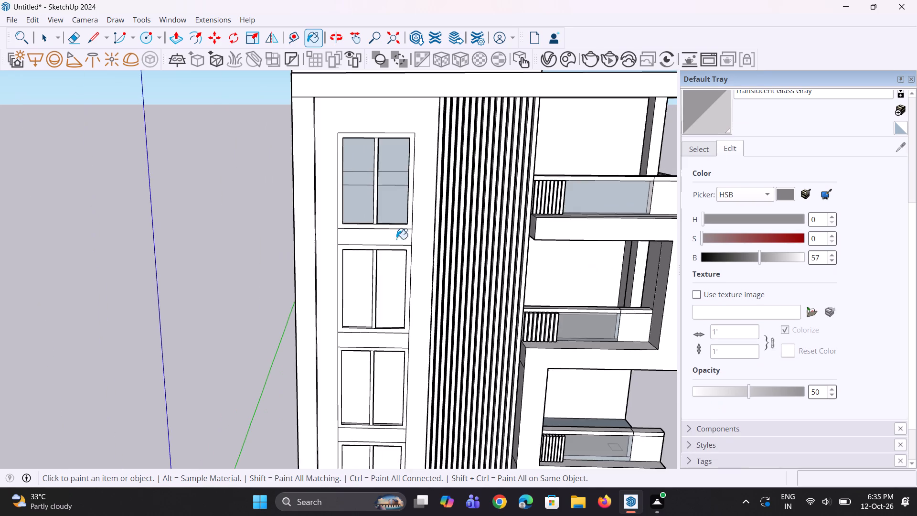
scroll(351, 240, "down", 3)
middle_click_drag(454, 293, 420, 226)
scroll(380, 247, "up", 4)
left_click(376, 272)
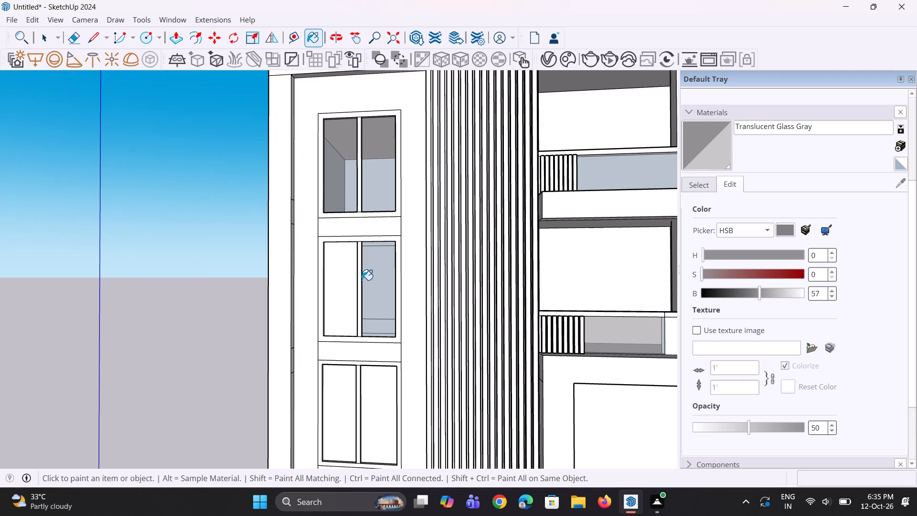
left_click(351, 285)
scroll(369, 233, "down", 5)
middle_click_drag(382, 271, 405, 317)
scroll(381, 340, "up", 3)
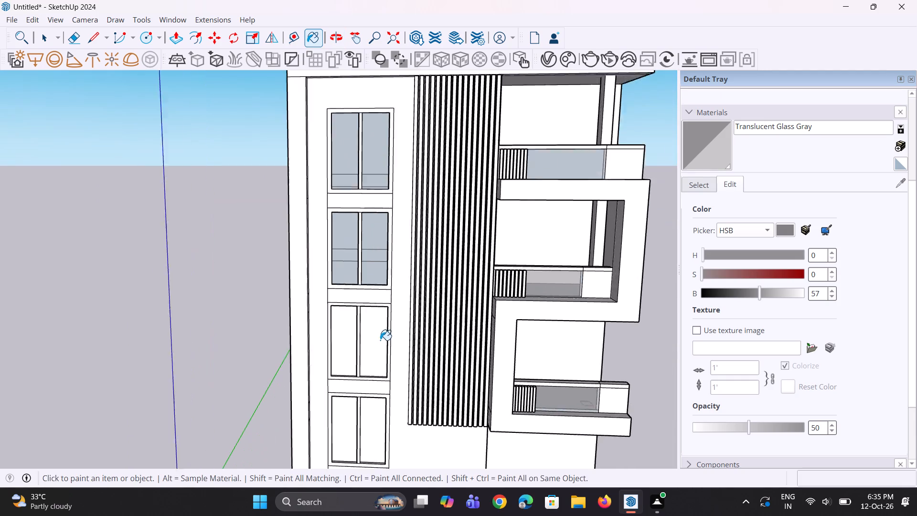
left_click(380, 340)
left_click(343, 343)
Paint both panes of the bottom window with Translucent Glass Gray.
scroll(401, 231, "down", 9)
scroll(393, 364, "up", 1)
middle_click_drag(393, 364, 405, 304)
scroll(395, 321, "up", 7)
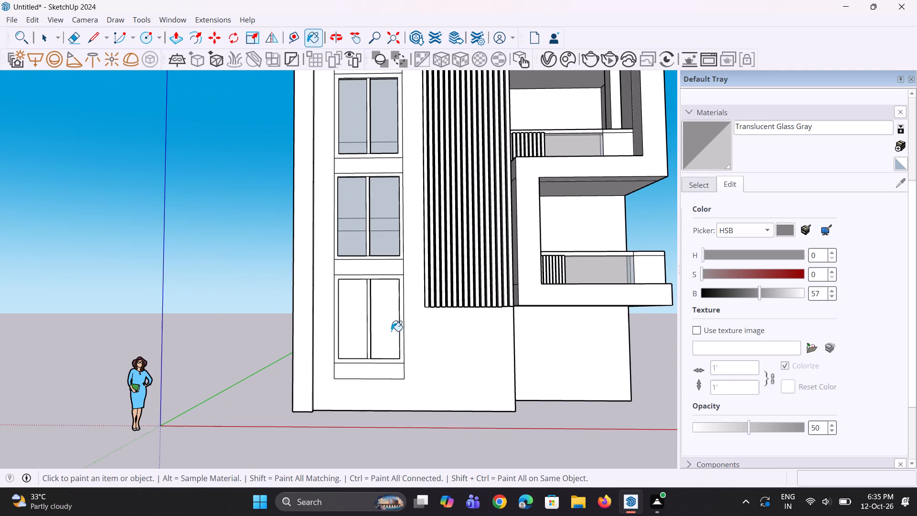
left_click(391, 332)
left_click(356, 334)
Examine the whole building facade with its four glazed windows.
scroll(377, 293, "down", 5)
middle_click_drag(372, 293, 391, 362)
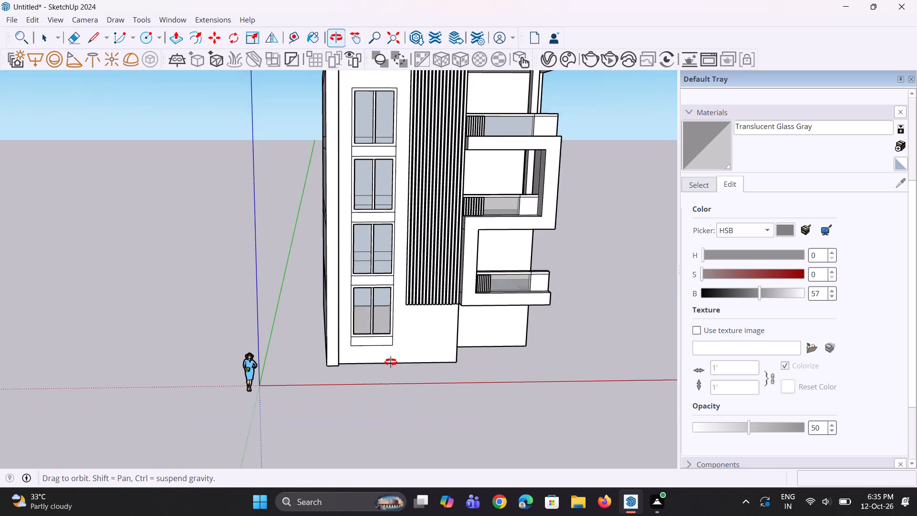
middle_click_drag(391, 362, 424, 357)
scroll(517, 266, "down", 4)
middle_click_drag(525, 279, 416, 279)
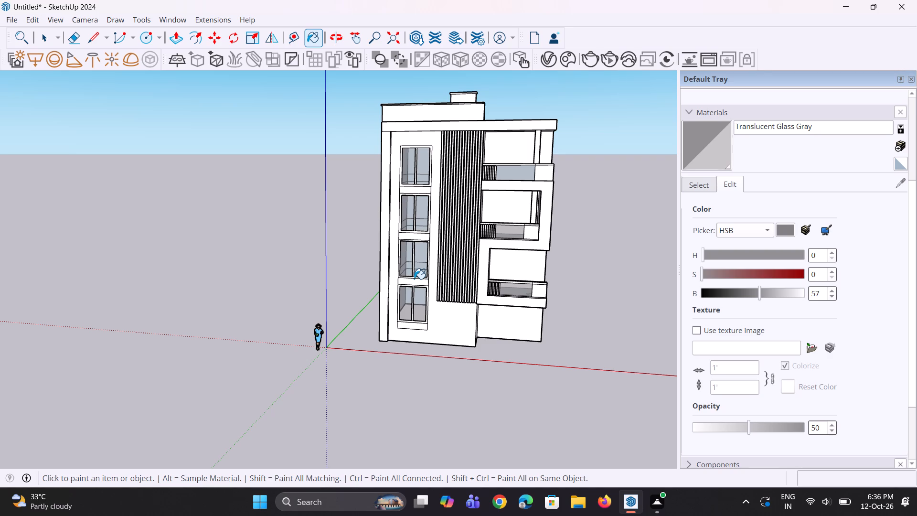
scroll(414, 279, "down", 4)
middle_click_drag(414, 279, 439, 251)
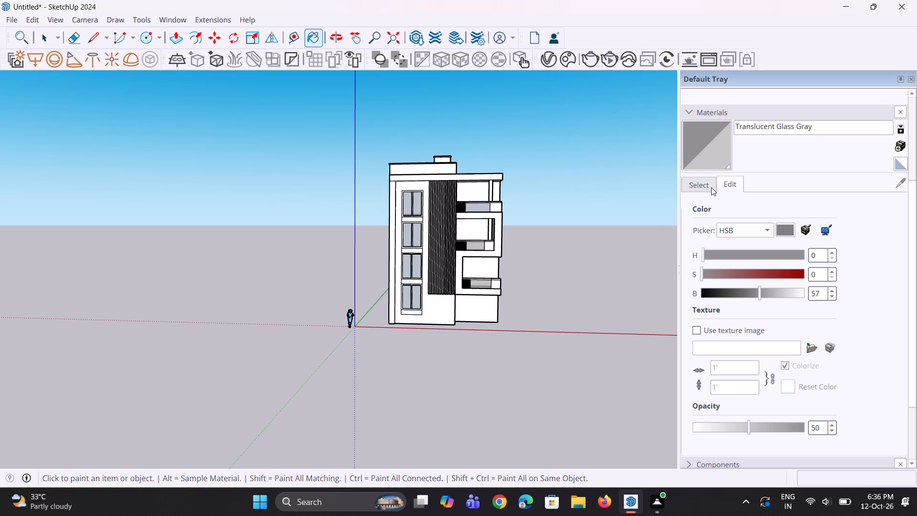
Paint the panes of the top two facade windows with Translucent Glass Sky Reflection from the Glass and Mirrors collection.
left_click(706, 187)
left_click(793, 233)
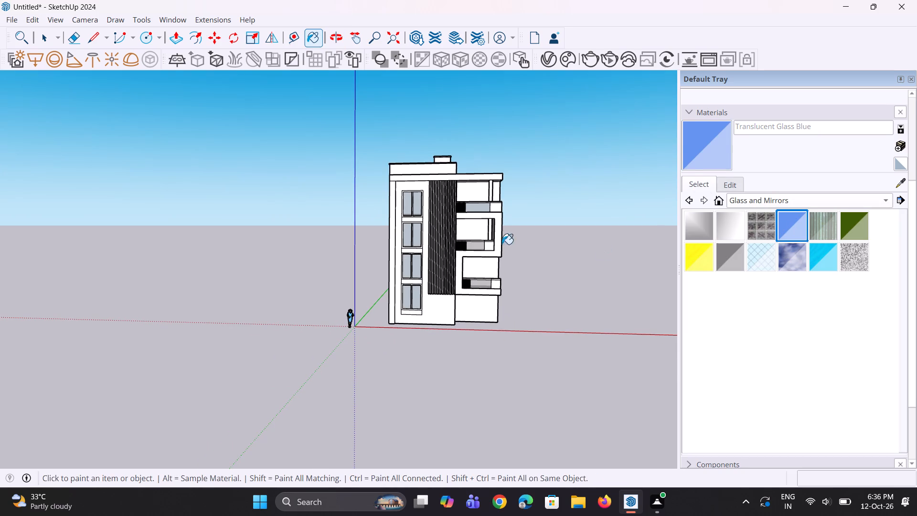
scroll(436, 225, "up", 5)
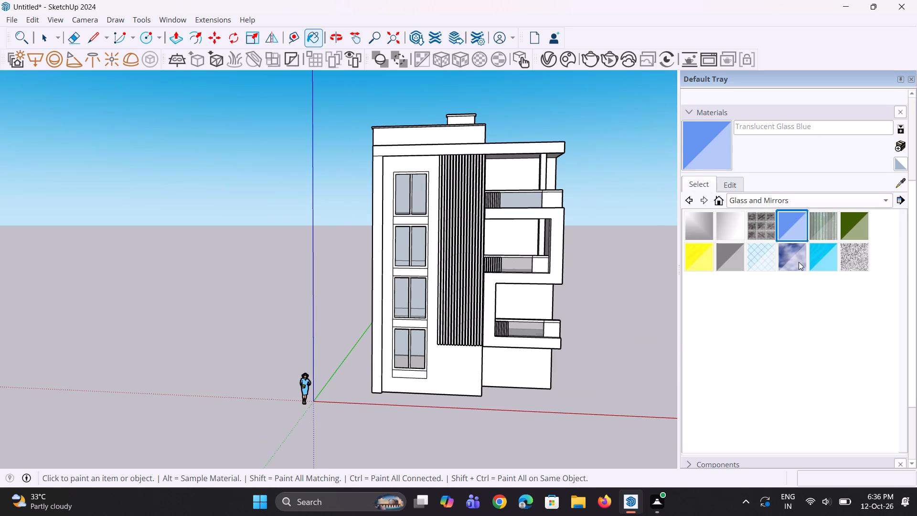
left_click(798, 265)
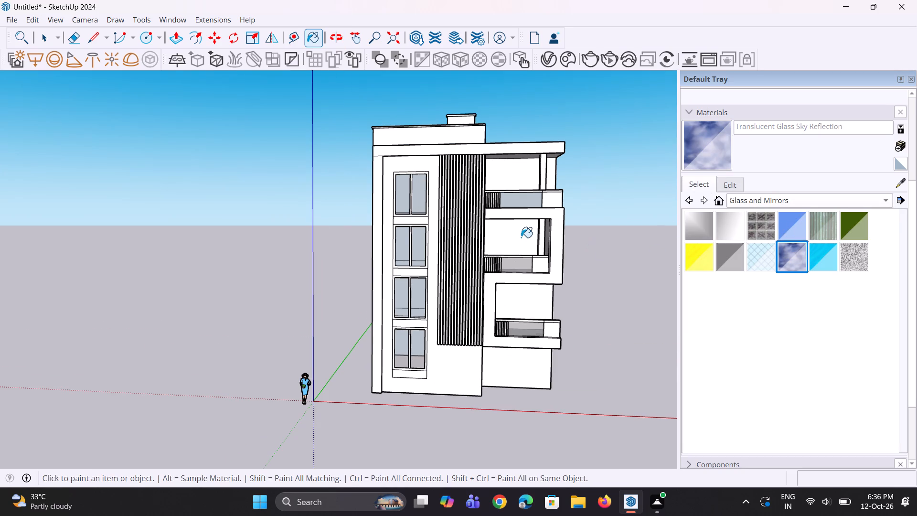
scroll(426, 161, "up", 2)
scroll(386, 210, "up", 4)
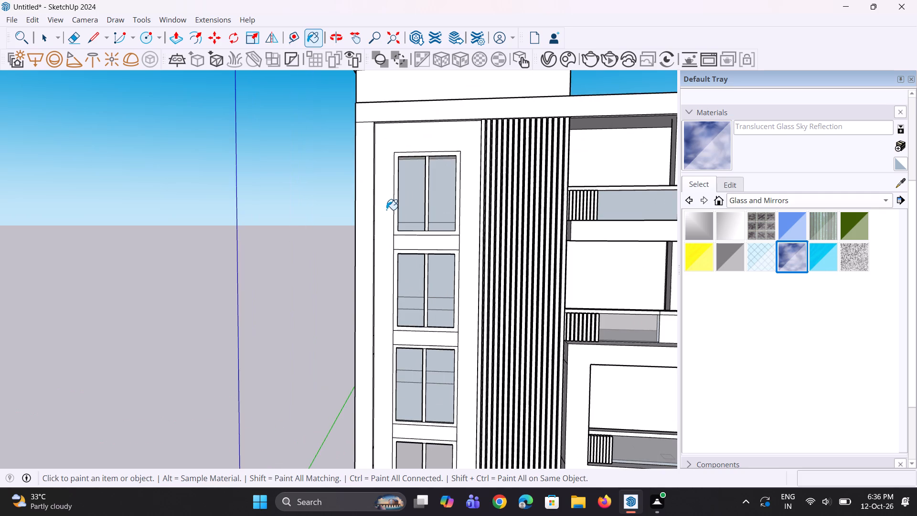
left_click(411, 208)
left_click(451, 224)
left_click(412, 284)
left_click(442, 298)
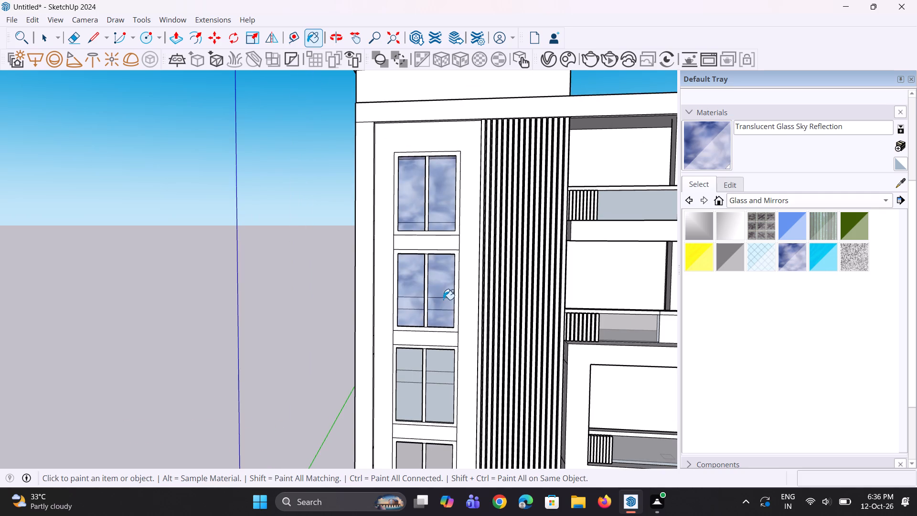
Paint both panes of the third window from the top and of the bottom window with Translucent Glass Sky Reflection.
scroll(425, 274, "down", 7)
scroll(424, 288, "up", 1)
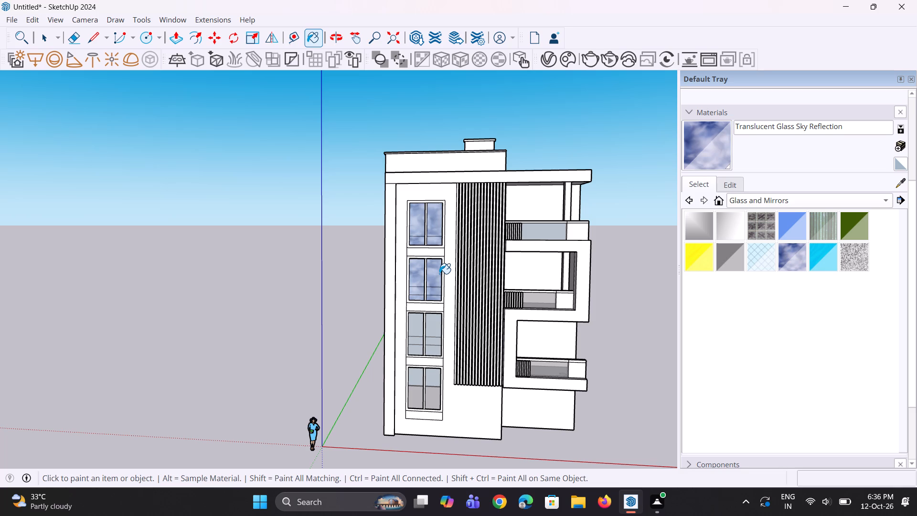
scroll(439, 274, "down", 2)
scroll(393, 378, "up", 11)
left_click(437, 309)
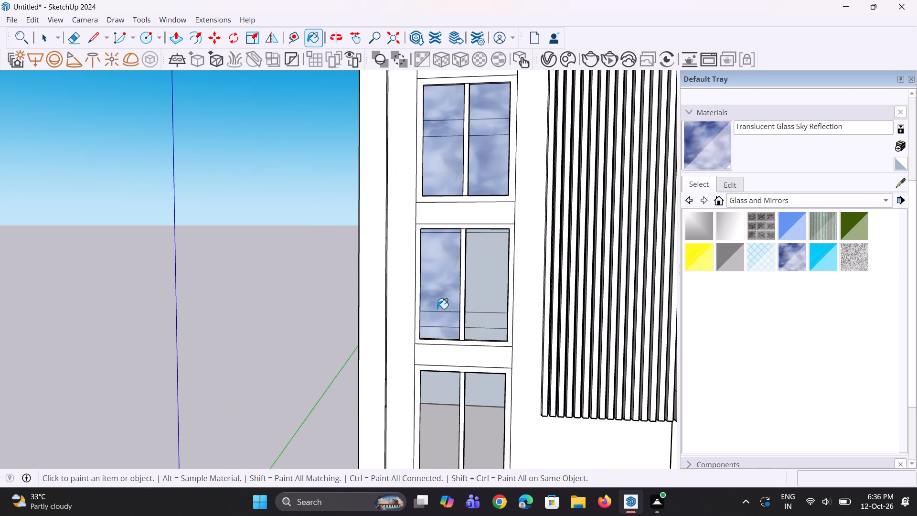
left_click(480, 313)
scroll(465, 305, "down", 4)
scroll(448, 406, "up", 3)
left_click(447, 403)
left_click(473, 402)
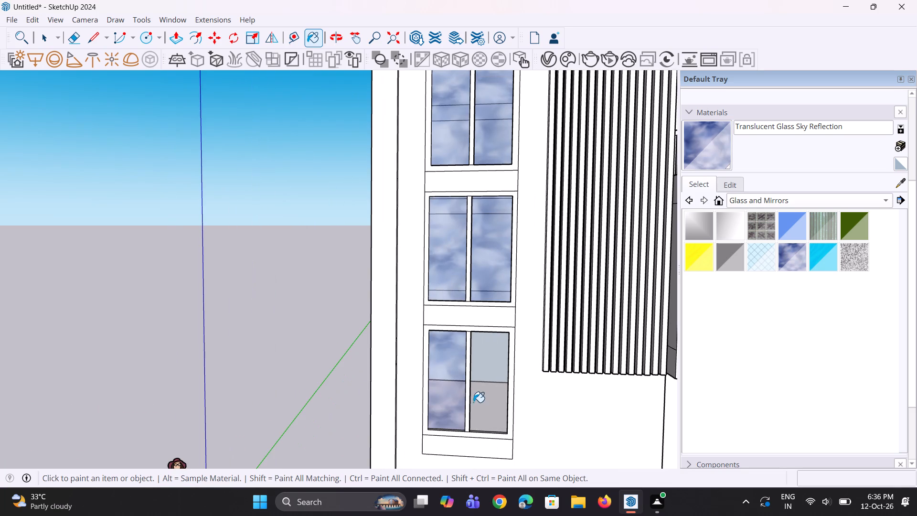
scroll(449, 399, "down", 9)
middle_click(463, 393)
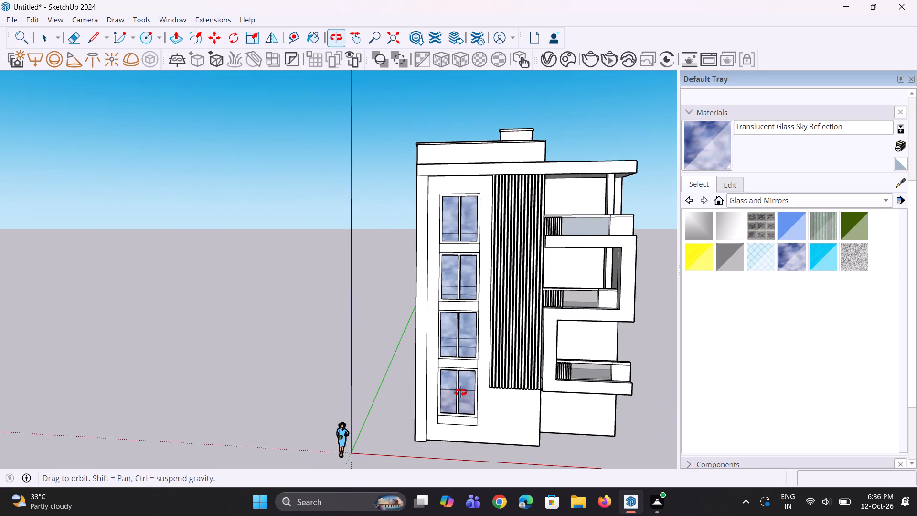
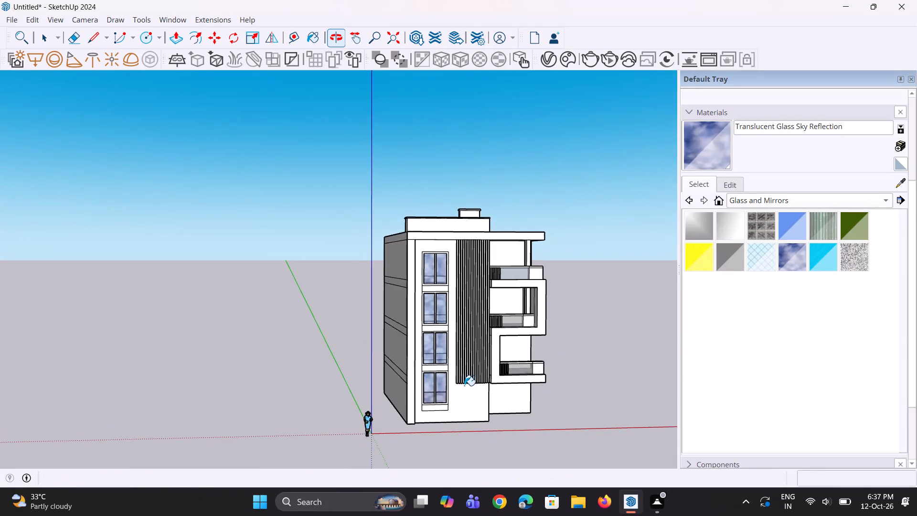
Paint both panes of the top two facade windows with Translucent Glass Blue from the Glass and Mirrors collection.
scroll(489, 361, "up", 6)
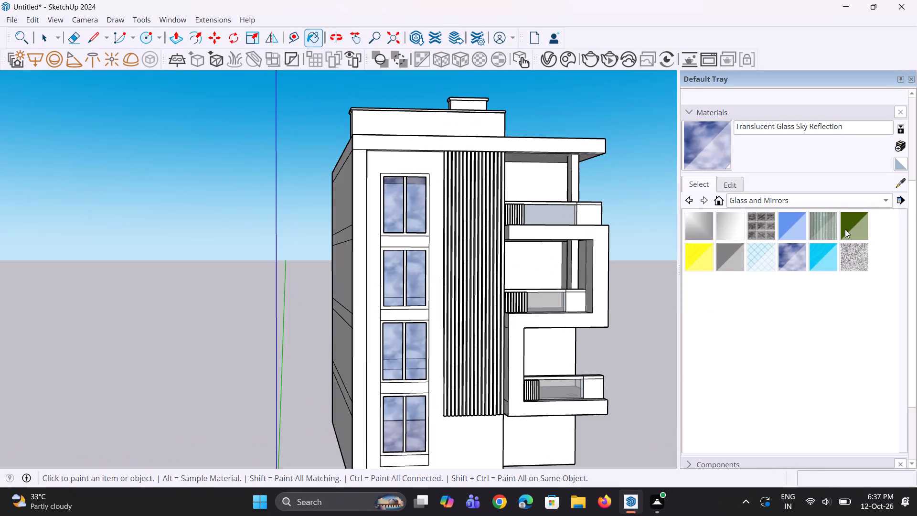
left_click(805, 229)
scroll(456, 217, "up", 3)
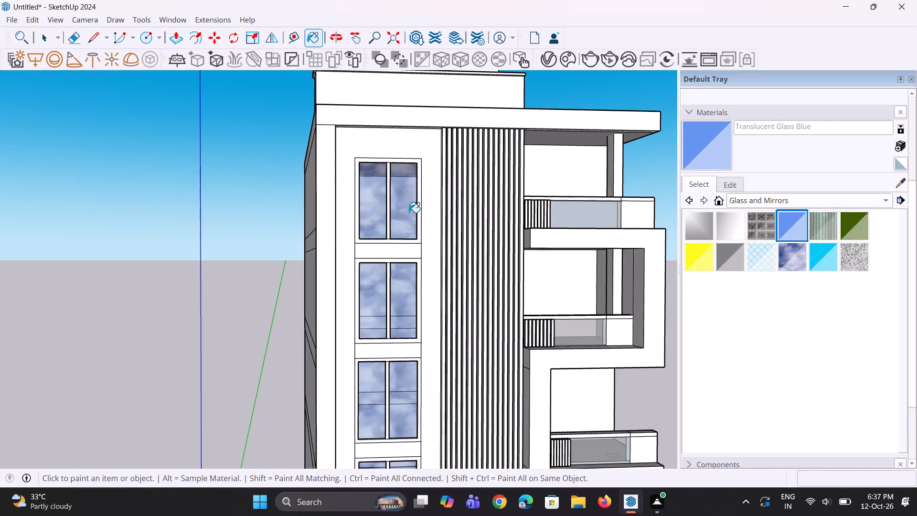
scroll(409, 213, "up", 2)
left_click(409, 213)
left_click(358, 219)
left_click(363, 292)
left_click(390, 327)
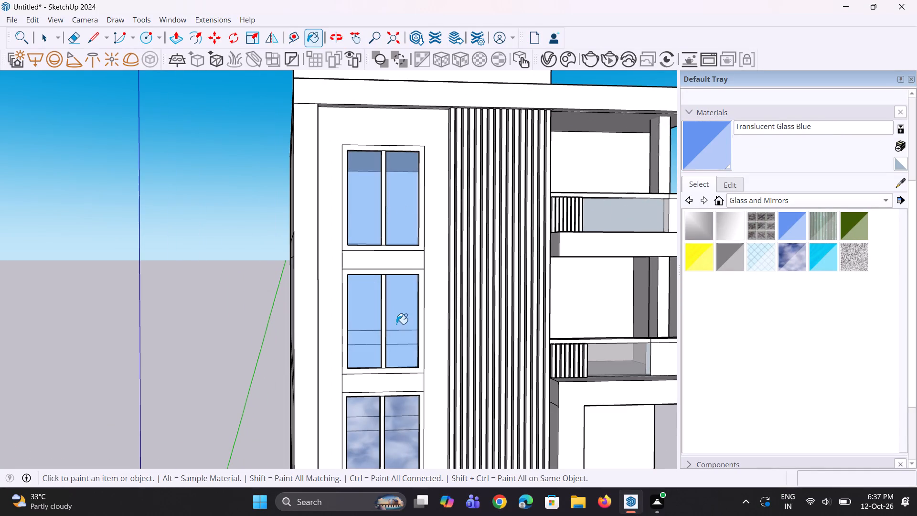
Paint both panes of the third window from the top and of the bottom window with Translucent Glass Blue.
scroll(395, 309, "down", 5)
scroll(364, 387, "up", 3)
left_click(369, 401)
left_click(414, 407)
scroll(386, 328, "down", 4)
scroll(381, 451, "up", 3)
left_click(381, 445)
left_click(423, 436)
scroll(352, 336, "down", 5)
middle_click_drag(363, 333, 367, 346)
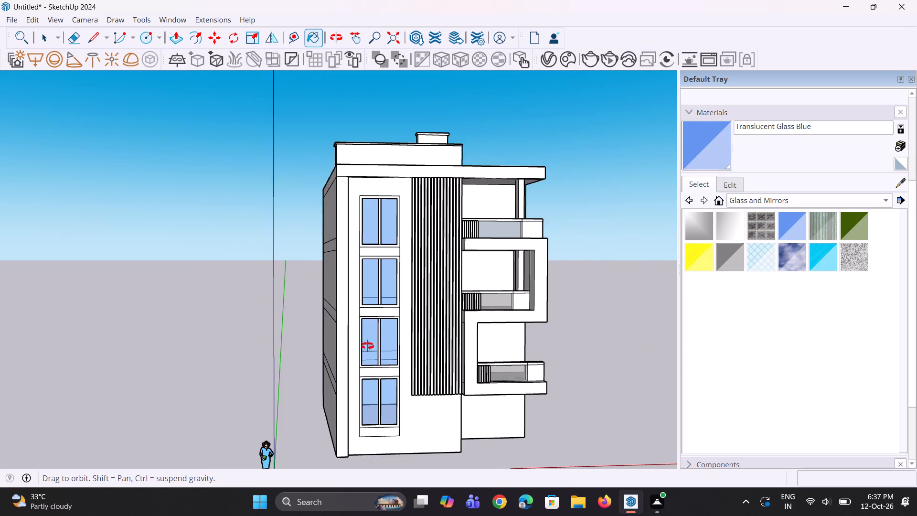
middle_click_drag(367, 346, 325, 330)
Paint both panes of the top two facade windows with Mirror 01 from the Glass and Mirrors collection.
scroll(325, 330, "up", 2)
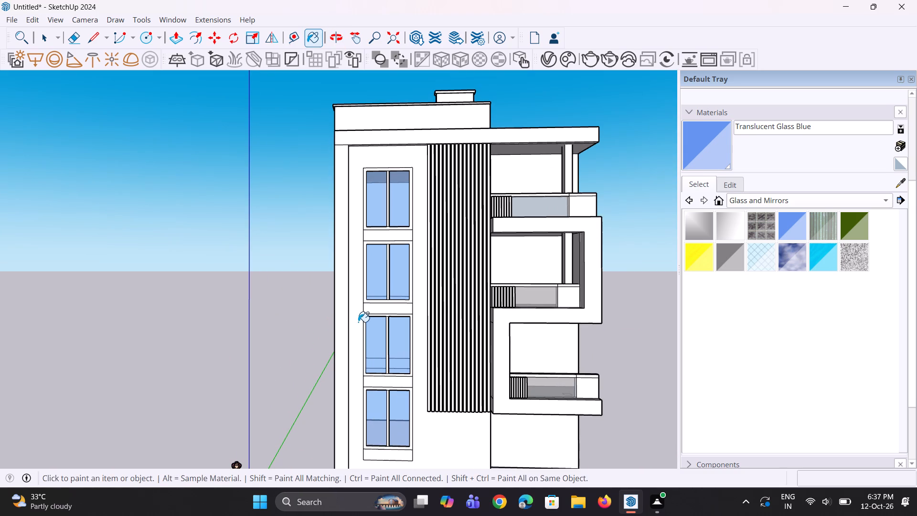
scroll(534, 269, "up", 2)
left_click(705, 230)
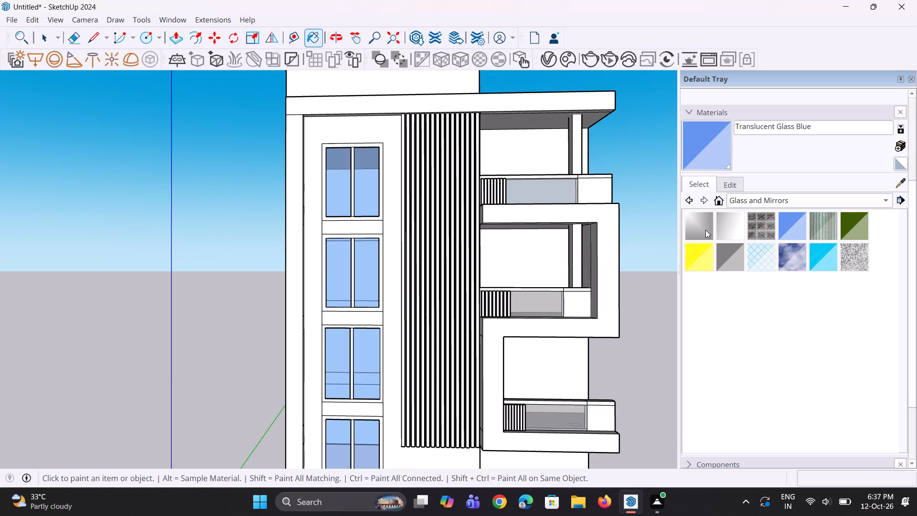
scroll(244, 185, "up", 2)
left_click(354, 203)
left_click(391, 213)
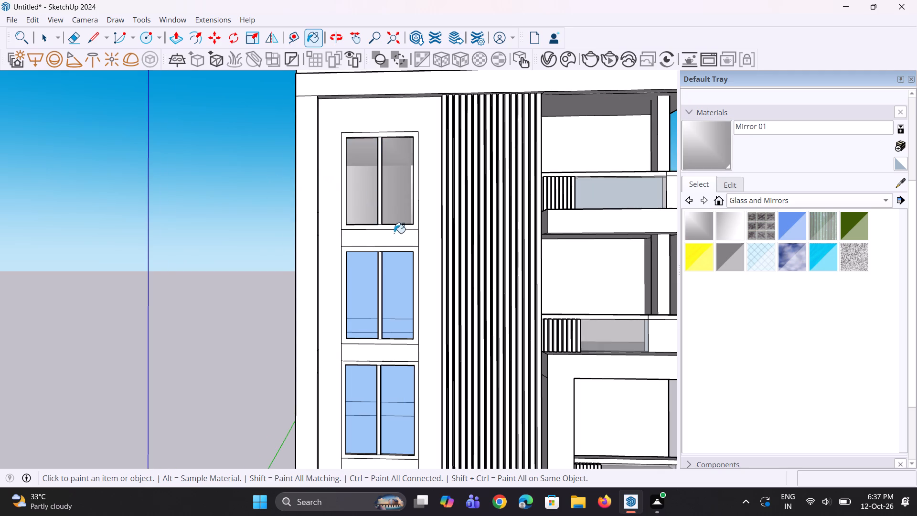
left_click(351, 284)
left_click(399, 310)
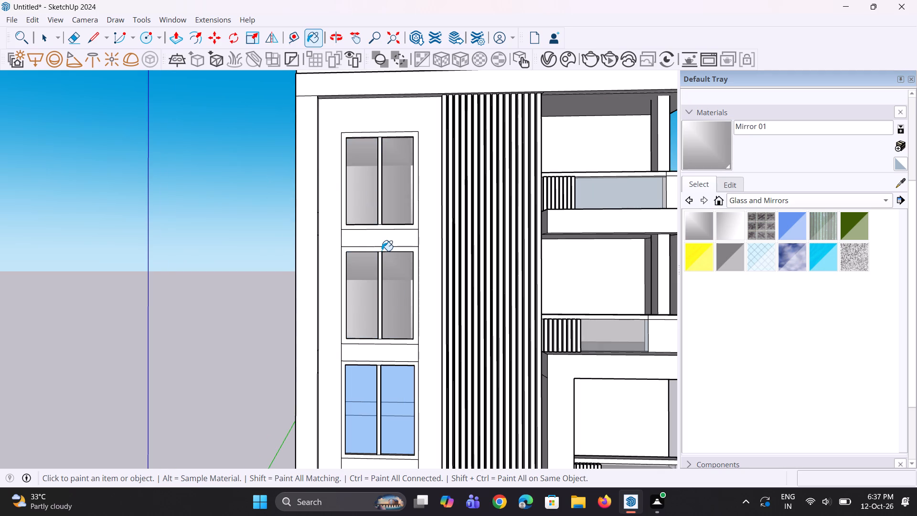
Paint both panes of the third window from the top and of the bottom window with Mirror 01.
scroll(378, 247, "down", 4)
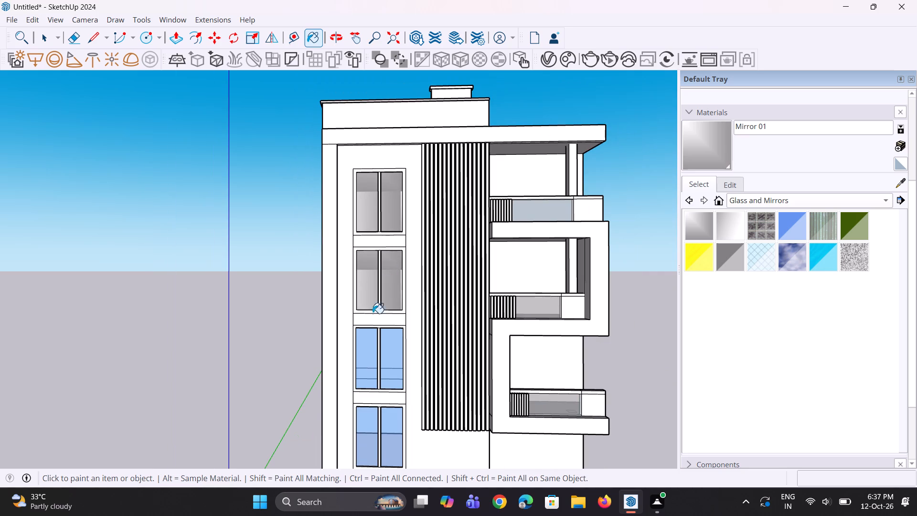
left_click(371, 351)
left_click(394, 364)
scroll(346, 266, "down", 5)
scroll(357, 360, "up", 3)
left_click(362, 378)
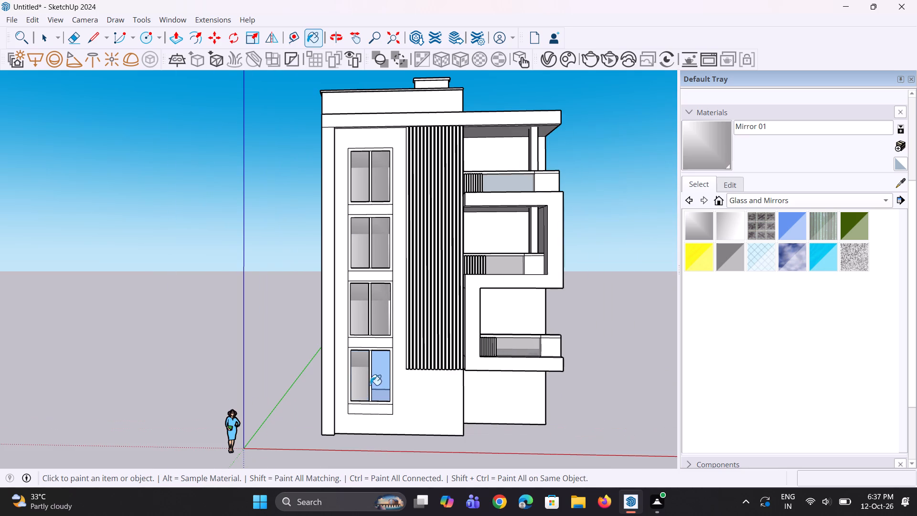
left_click(384, 393)
middle_click_drag(347, 266, 325, 255)
Edit the Mirror 01 material's HSB color to saturation 0 and brightness 84.
scroll(681, 225, "up", 2)
left_click(700, 185)
left_click(717, 183)
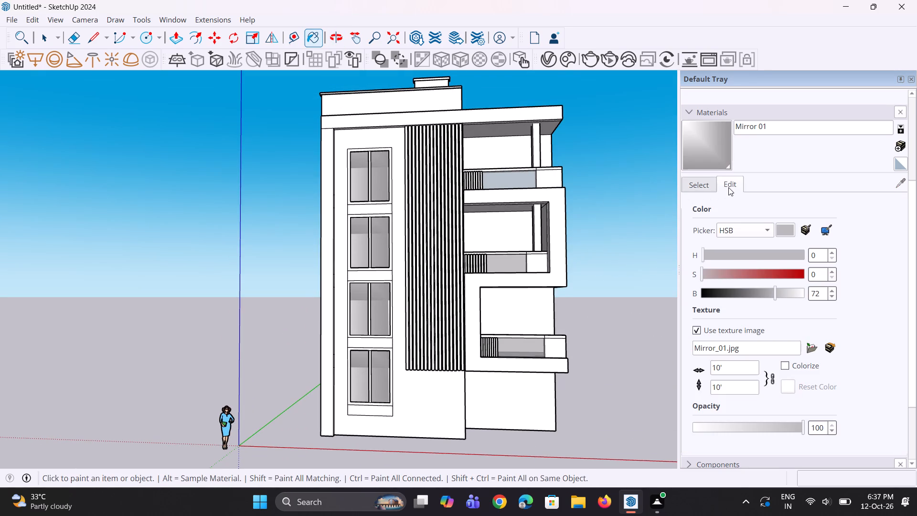
left_click(728, 187)
left_click_drag(706, 274, 710, 276)
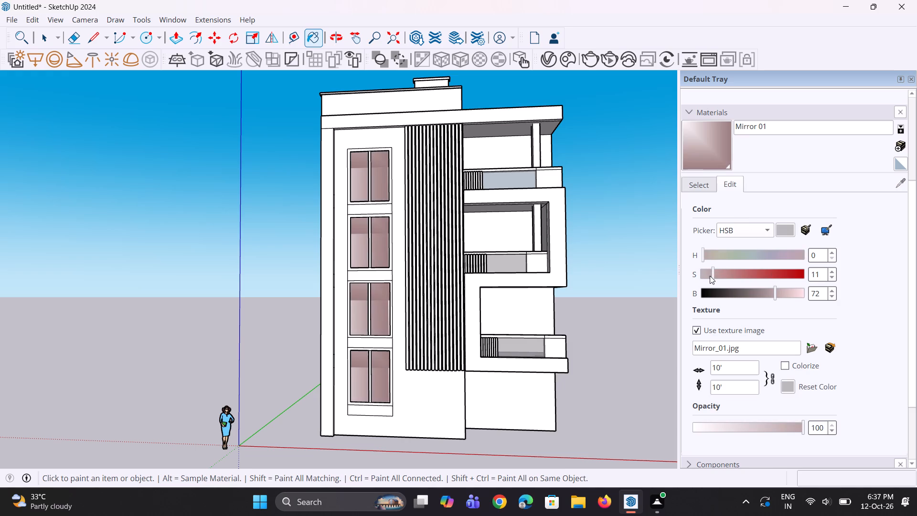
left_click_drag(710, 276, 695, 276)
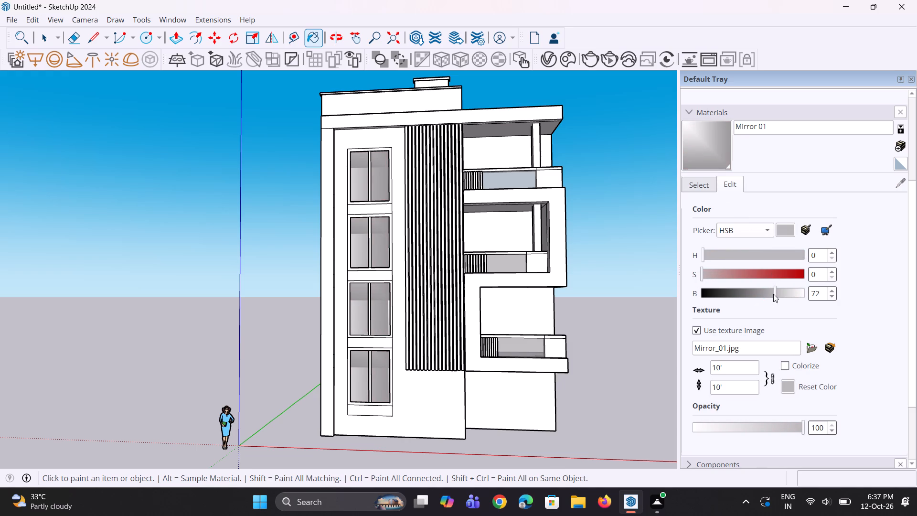
left_click_drag(773, 294, 785, 296)
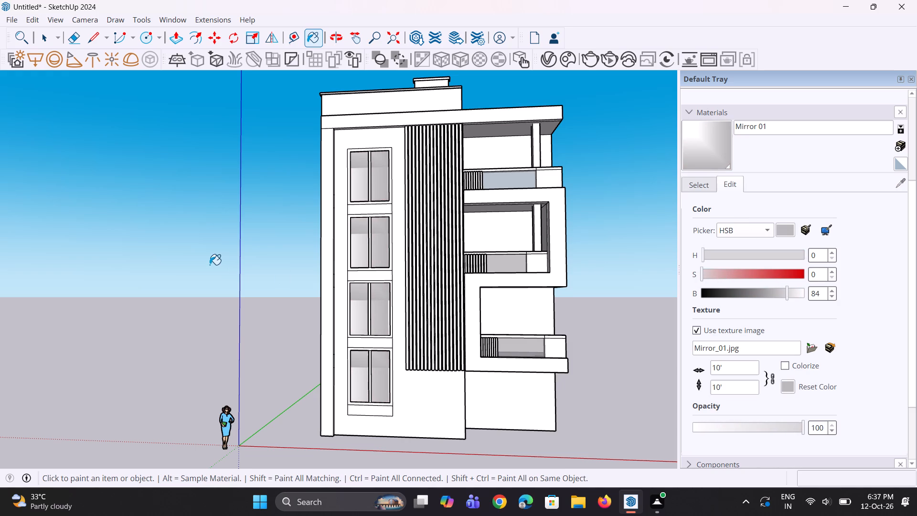
Examine the facade with its mirrored windows and return to the Glass and Mirrors material collection.
scroll(210, 265, "down", 3)
middle_click_drag(236, 279, 268, 315)
scroll(369, 299, "up", 4)
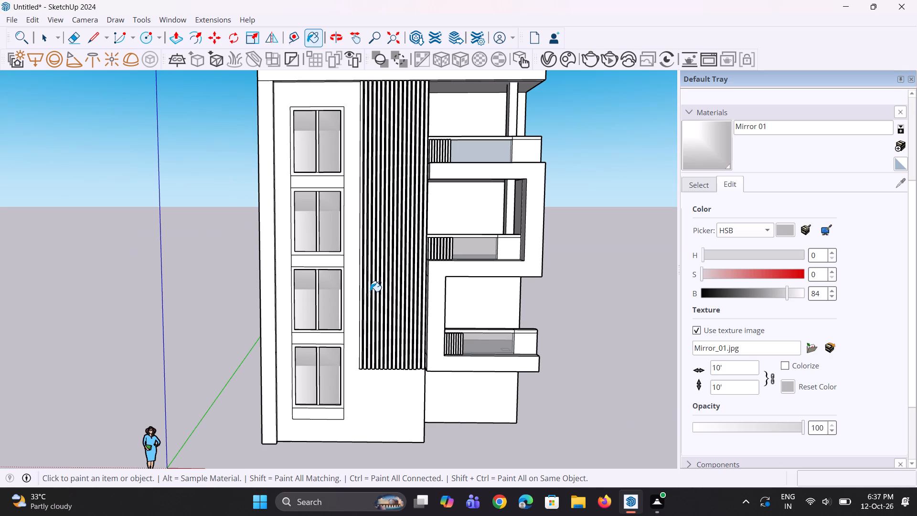
scroll(373, 285, "down", 3)
middle_click_drag(433, 305, 418, 296)
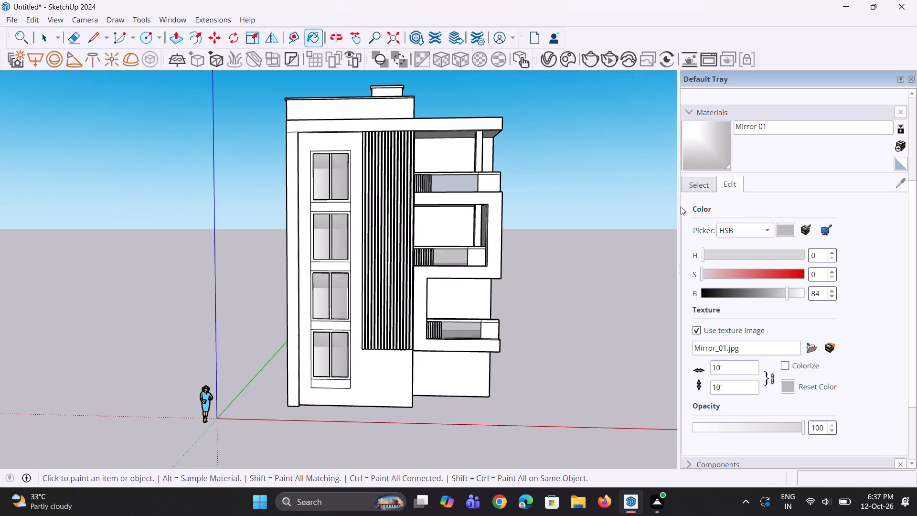
left_click(708, 186)
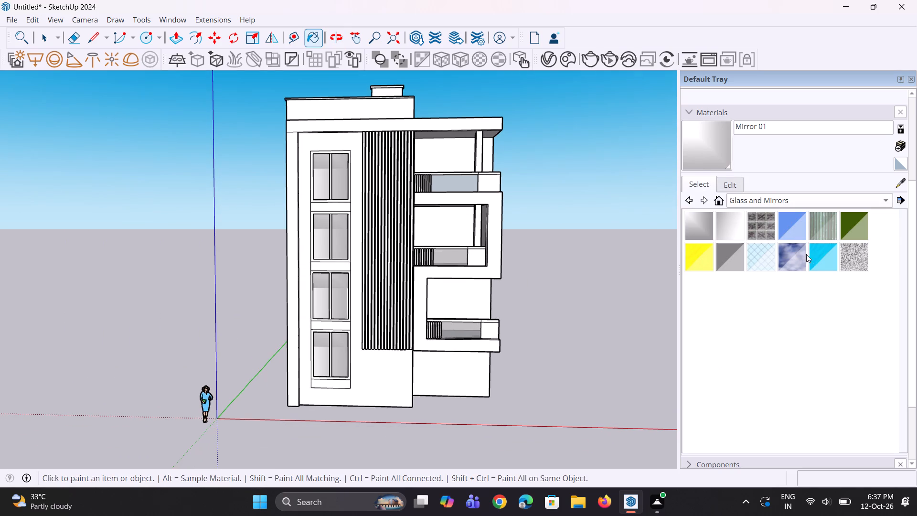
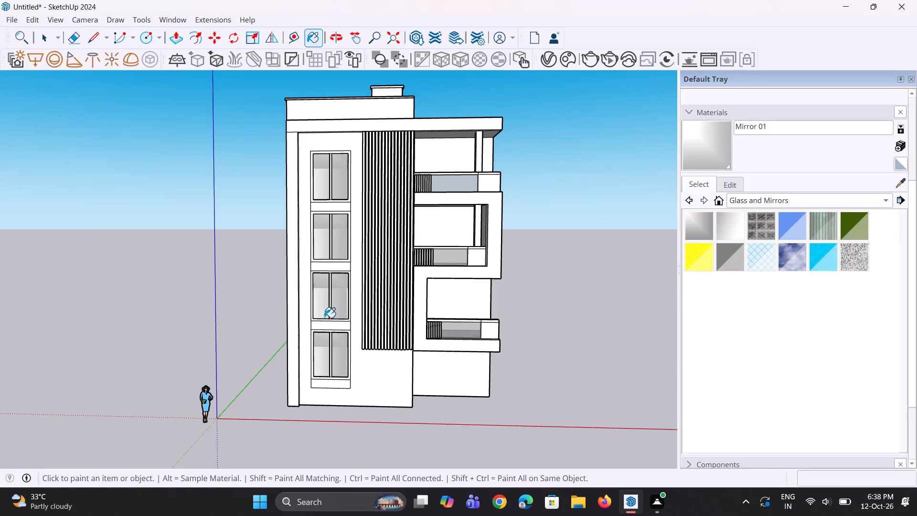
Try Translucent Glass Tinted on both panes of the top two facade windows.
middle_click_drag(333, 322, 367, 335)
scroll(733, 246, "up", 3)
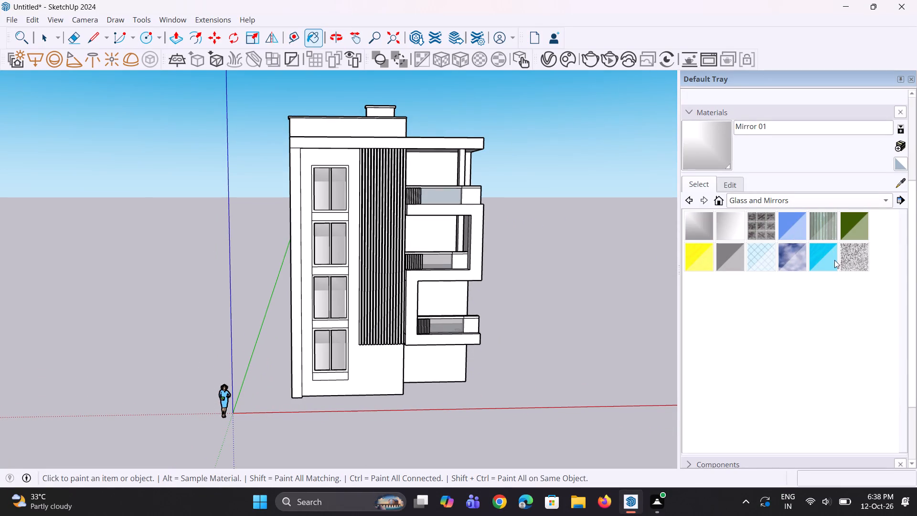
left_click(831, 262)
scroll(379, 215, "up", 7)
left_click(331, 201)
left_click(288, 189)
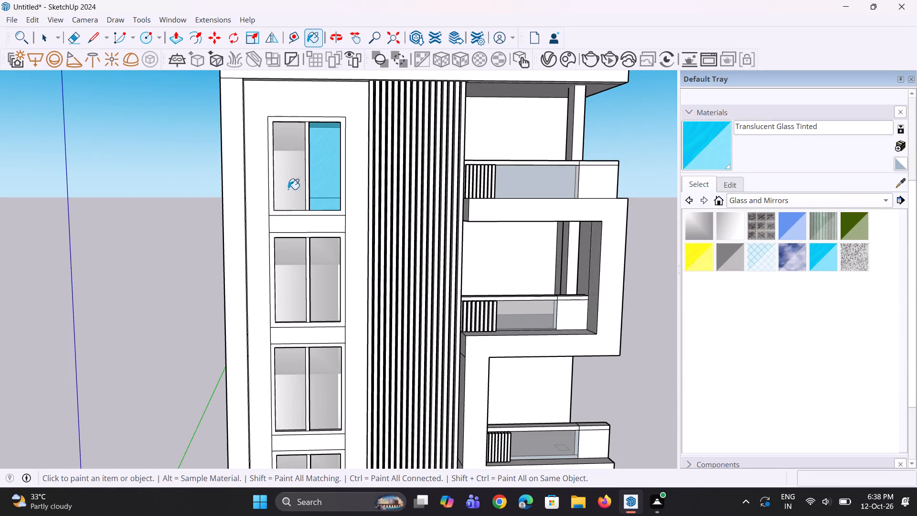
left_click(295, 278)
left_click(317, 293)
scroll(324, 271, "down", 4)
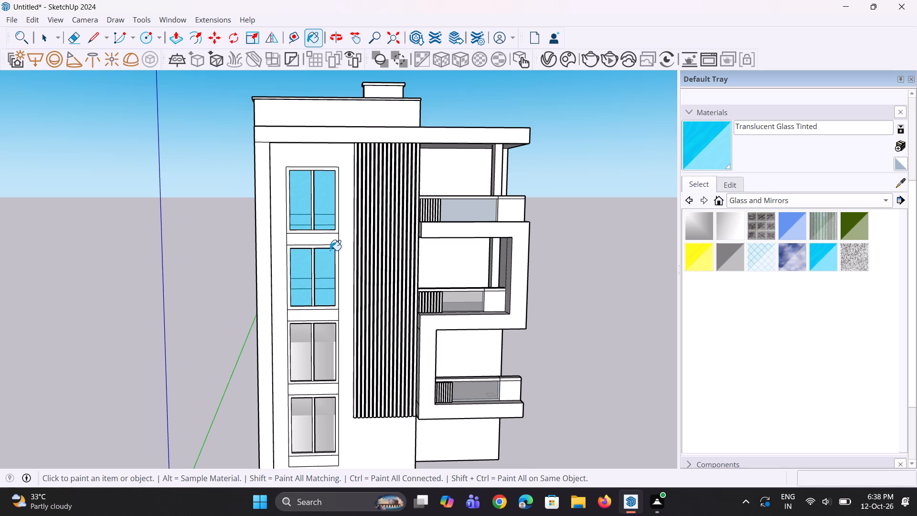
Paint both panes of all four facade windows with Mirror 02 from the Glass and Mirrors collection.
left_click(720, 234)
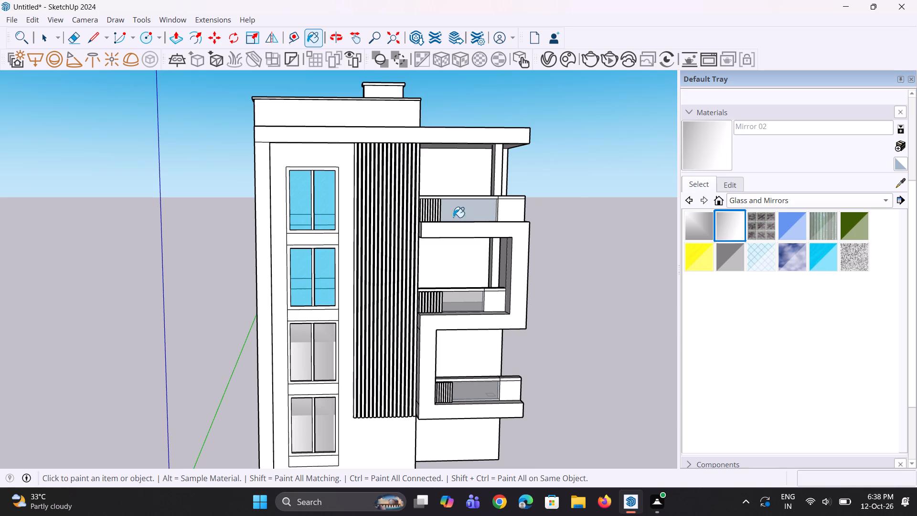
left_click(320, 198)
left_click(296, 213)
left_click(299, 276)
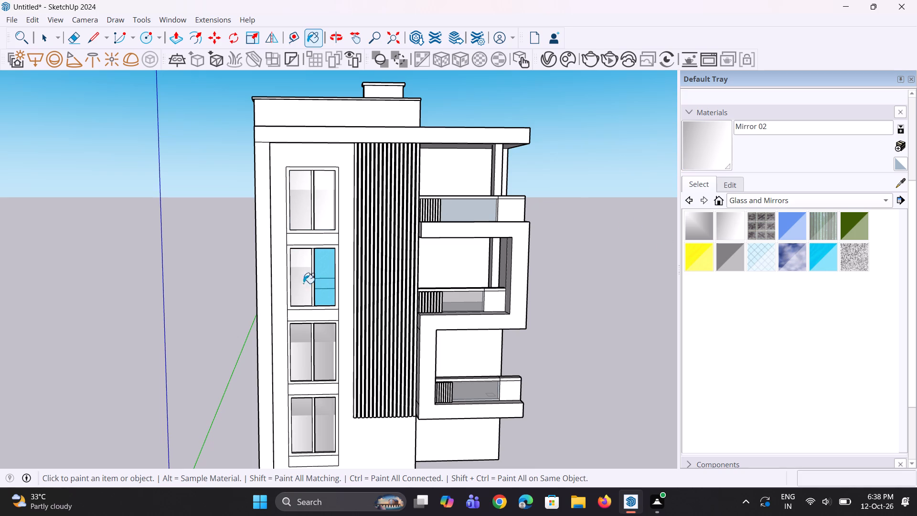
left_click(333, 294)
scroll(320, 268, "down", 2)
scroll(302, 316, "up", 2)
left_click(305, 336)
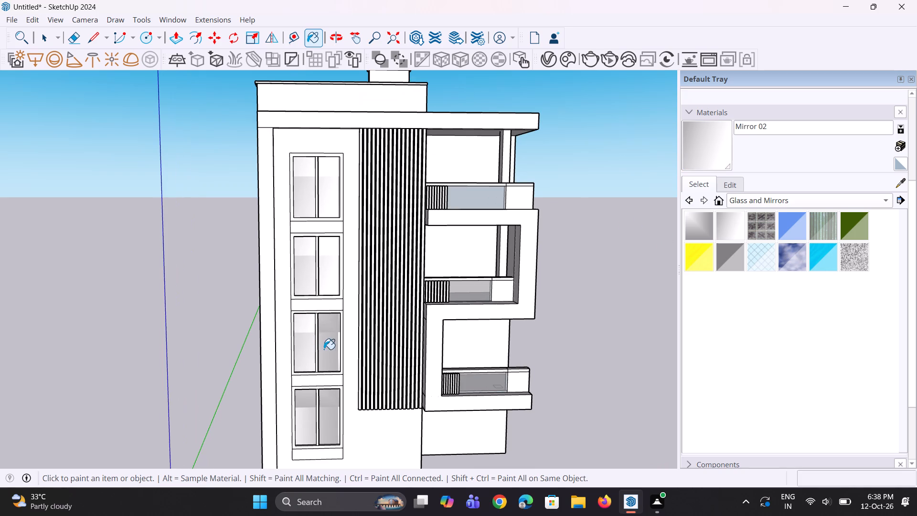
left_click(326, 350)
left_click(306, 405)
left_click(326, 413)
Examine the mirrored windows, the fins and the corner pilaster's recess on the front facade from several angles.
middle_click_drag(302, 348, 293, 444)
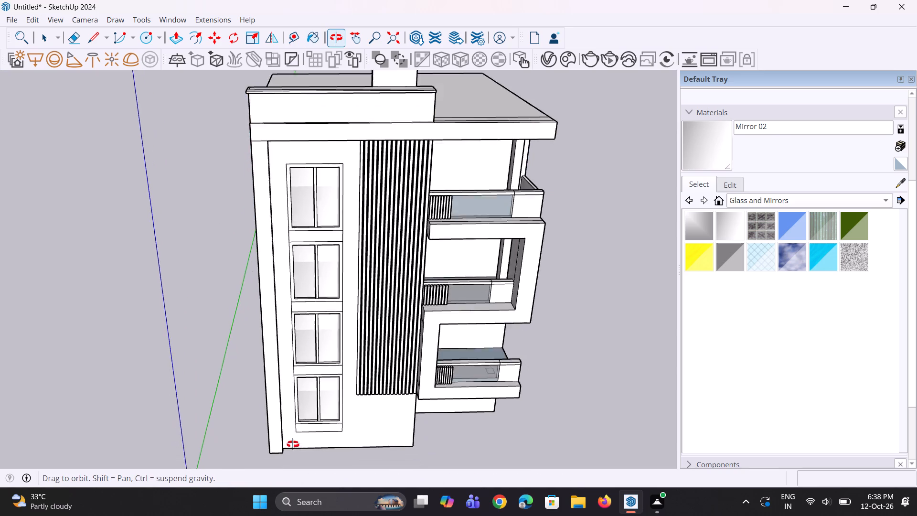
middle_click_drag(293, 444, 288, 324)
scroll(288, 322, "down", 3)
scroll(291, 335, "up", 1)
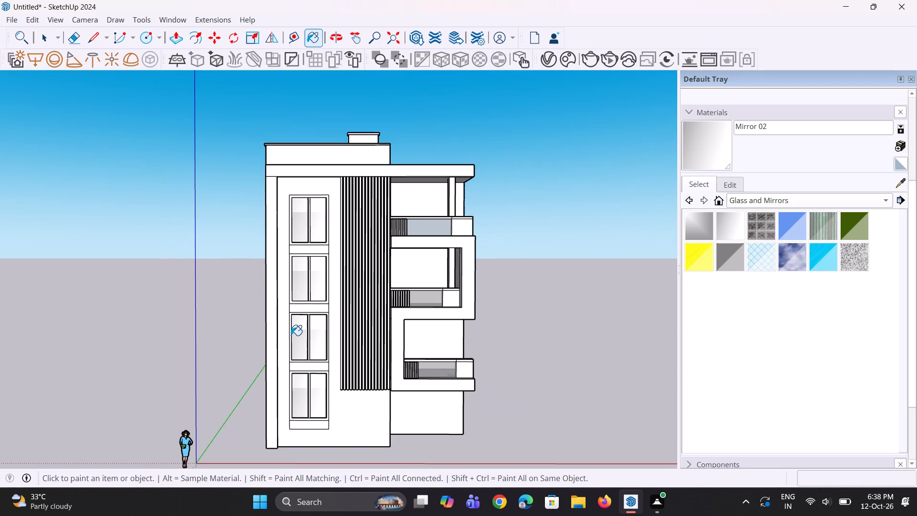
scroll(291, 335, "up", 2)
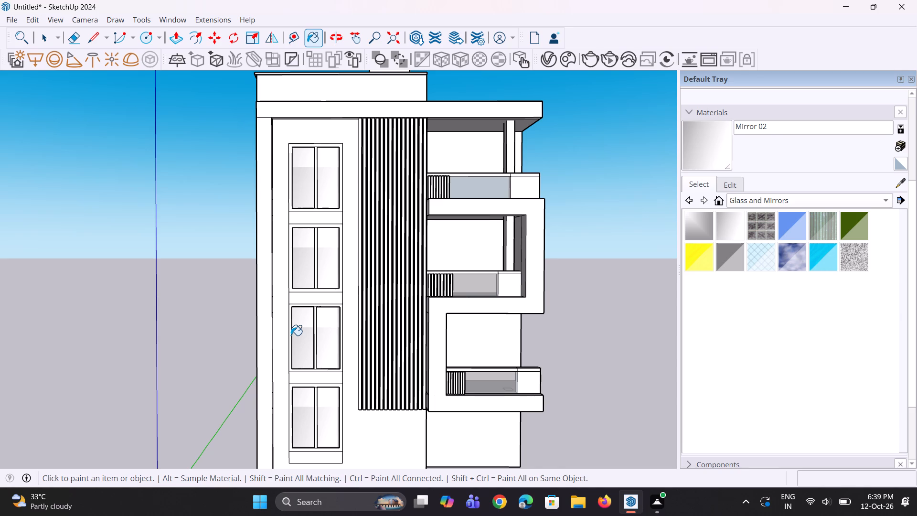
middle_click_drag(381, 286, 306, 250)
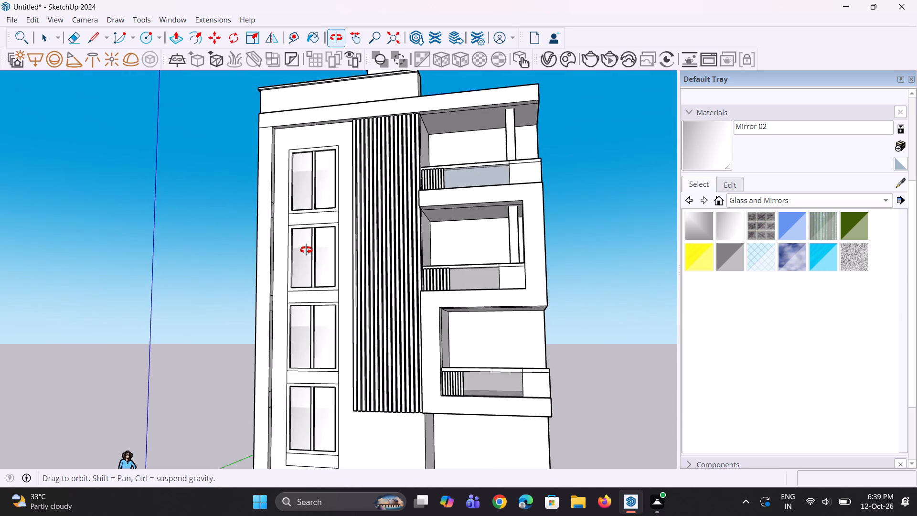
middle_click_drag(306, 250, 306, 249)
scroll(297, 215, "down", 1)
scroll(307, 140, "up", 6)
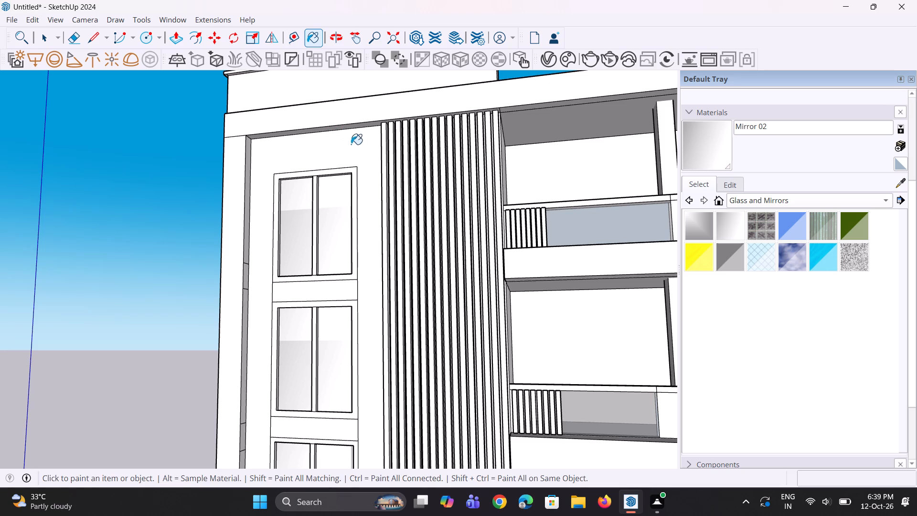
middle_click_drag(351, 144, 318, 128)
scroll(257, 182, "up", 3)
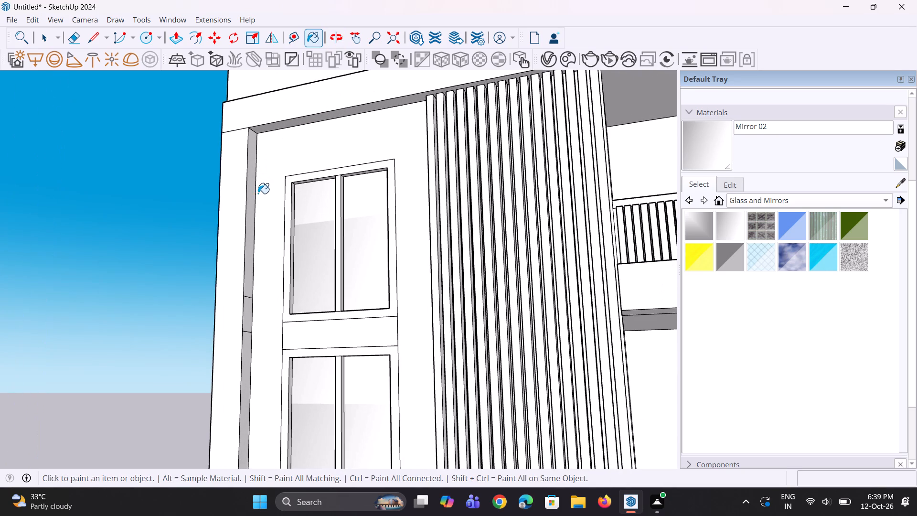
scroll(263, 192, "down", 5)
middle_click_drag(263, 191, 334, 259)
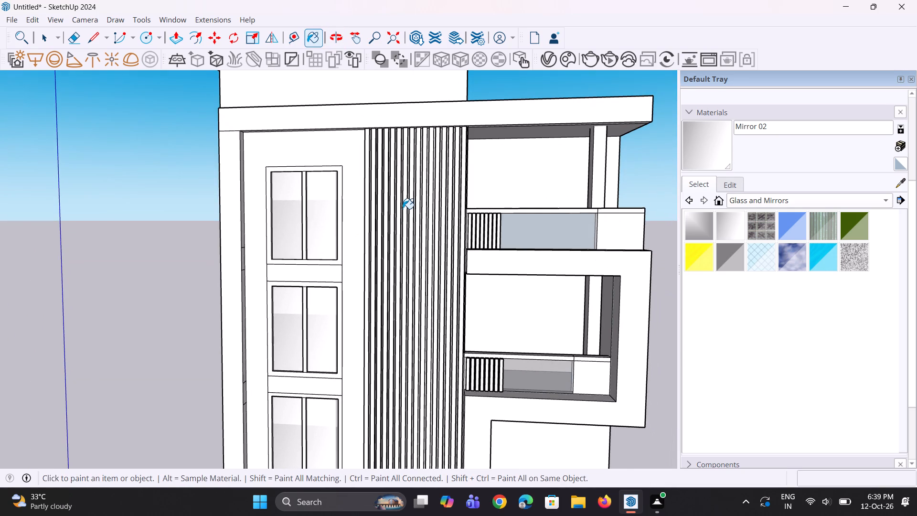
scroll(403, 209, "up", 1)
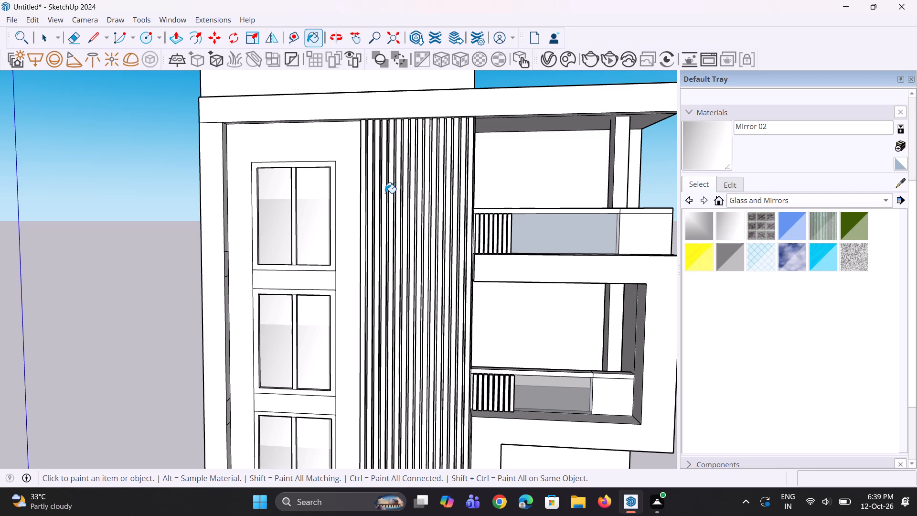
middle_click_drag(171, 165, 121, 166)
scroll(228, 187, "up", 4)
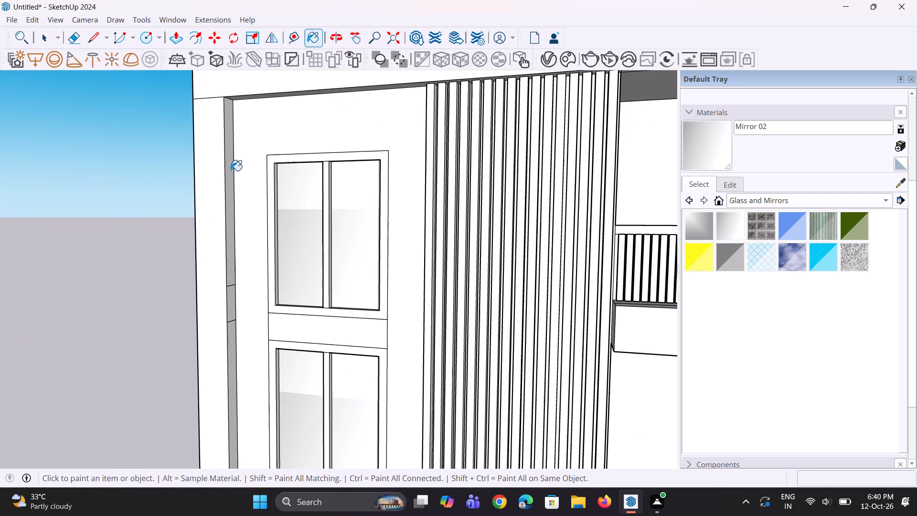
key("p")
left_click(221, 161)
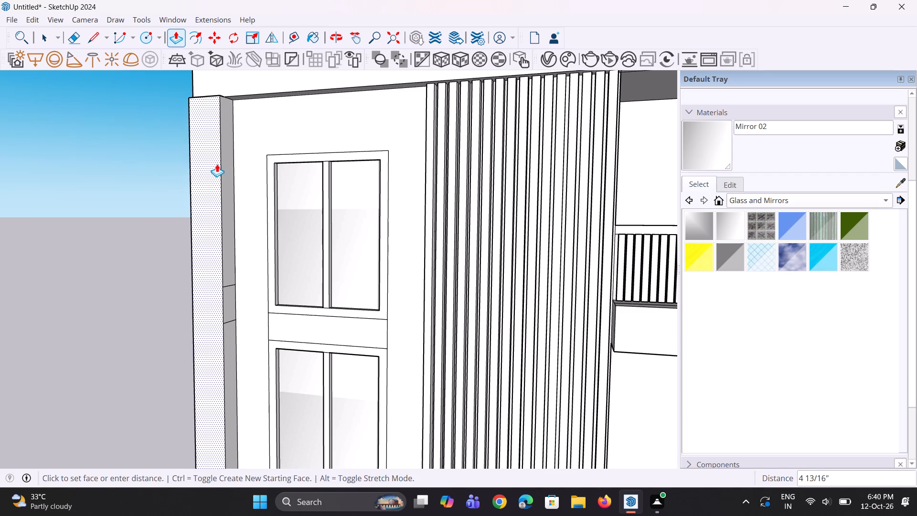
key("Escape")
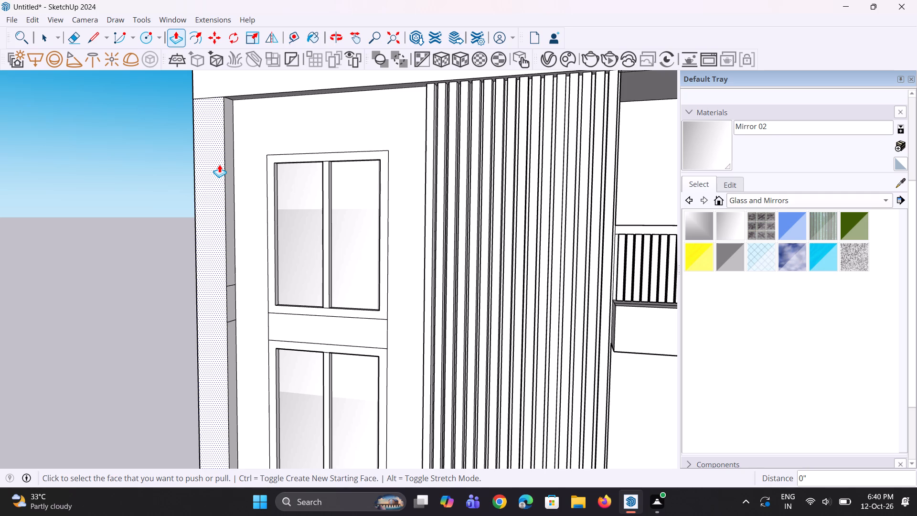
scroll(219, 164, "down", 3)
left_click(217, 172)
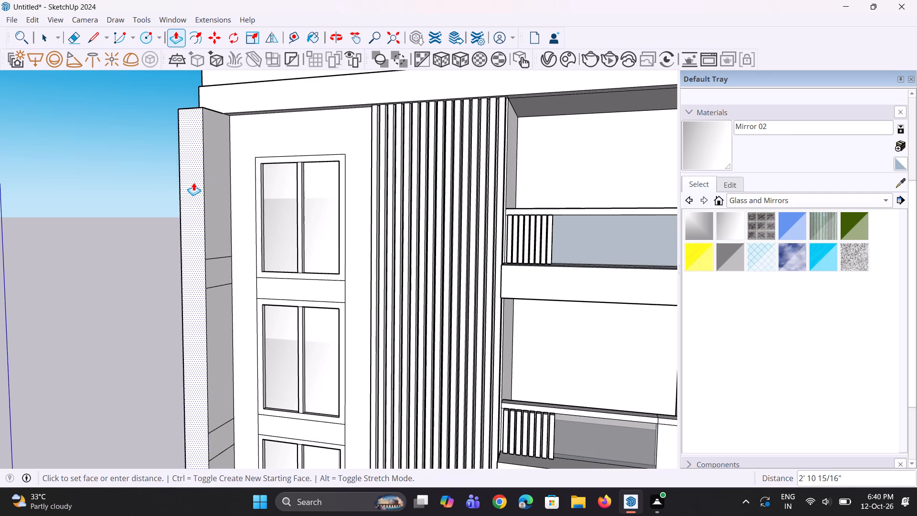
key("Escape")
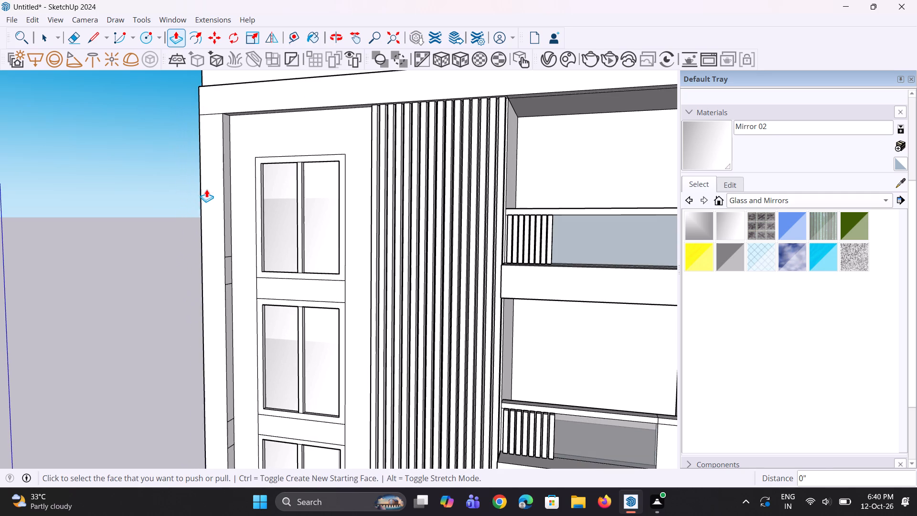
Push/Pull the corner pilaster's front face outward 3 1/4" and repeat the distance on the roof band above it.
scroll(207, 190, "up", 3)
left_click(213, 174)
left_click(210, 175)
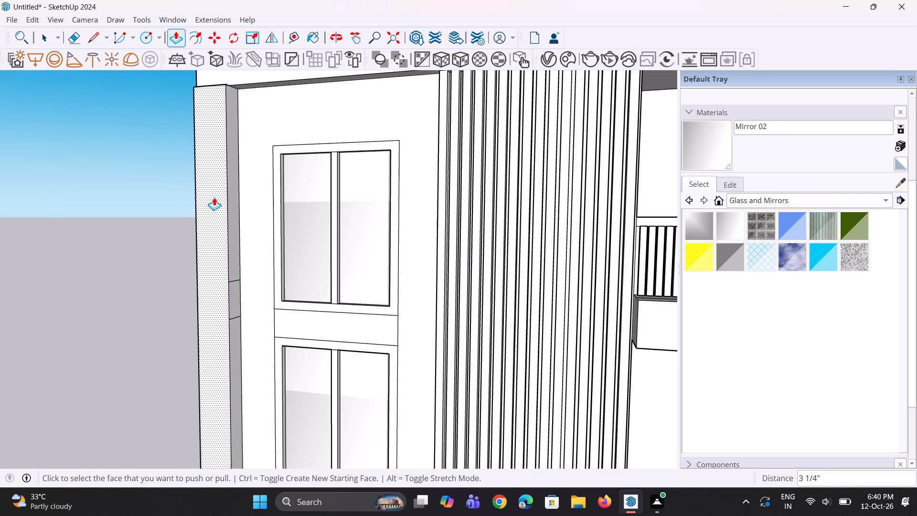
scroll(214, 197, "down", 6)
double_click(248, 128)
Erase the seam line between the top of the corner pilaster and the roof band.
middle_click_drag(204, 147, 252, 175)
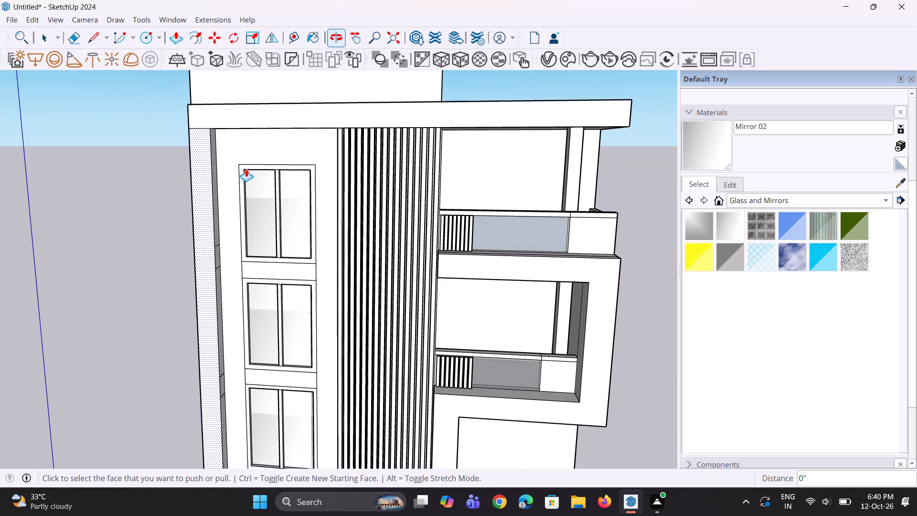
scroll(184, 118, "up", 6)
key("e")
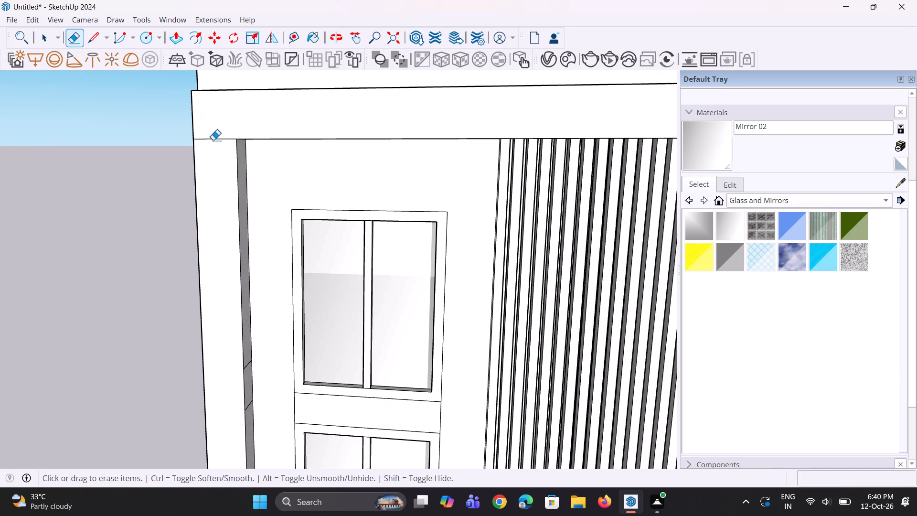
left_click(213, 140)
Erase the upper two pairs of horizontal floor lines on the corner pilaster's inner side face.
scroll(199, 124, "down", 9)
middle_click_drag(249, 313, 168, 293)
scroll(208, 269, "up", 13)
left_click(245, 190)
left_click(245, 187)
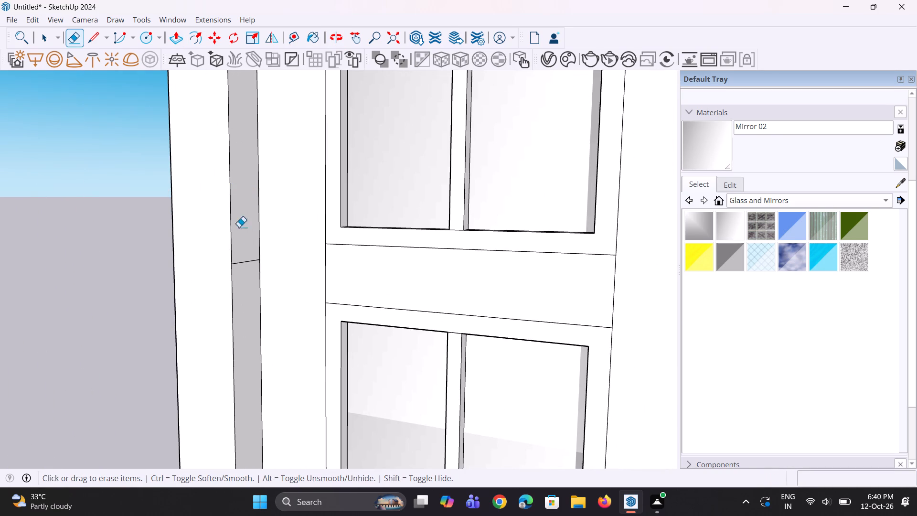
left_click(239, 263)
scroll(247, 227, "down", 10)
middle_click_drag(229, 309, 207, 314)
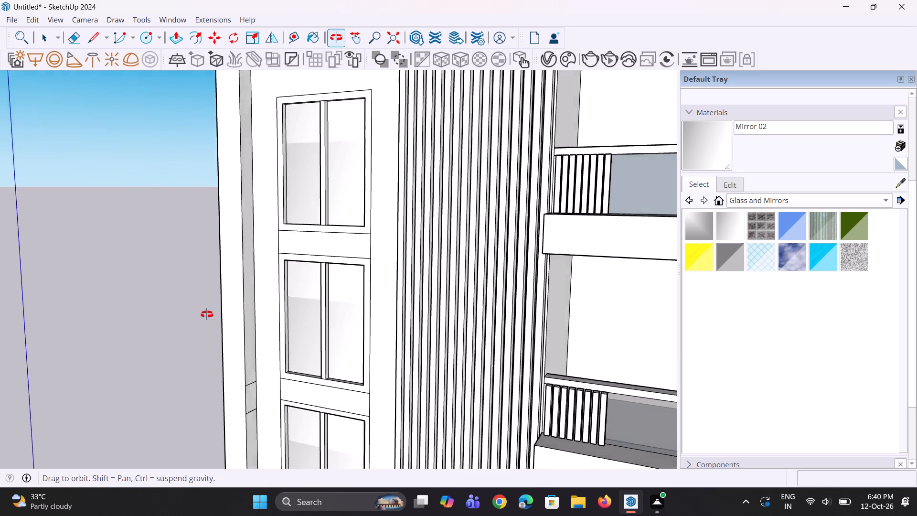
middle_click_drag(207, 314, 183, 308)
scroll(296, 427, "up", 14)
left_click_drag(239, 265, 236, 361)
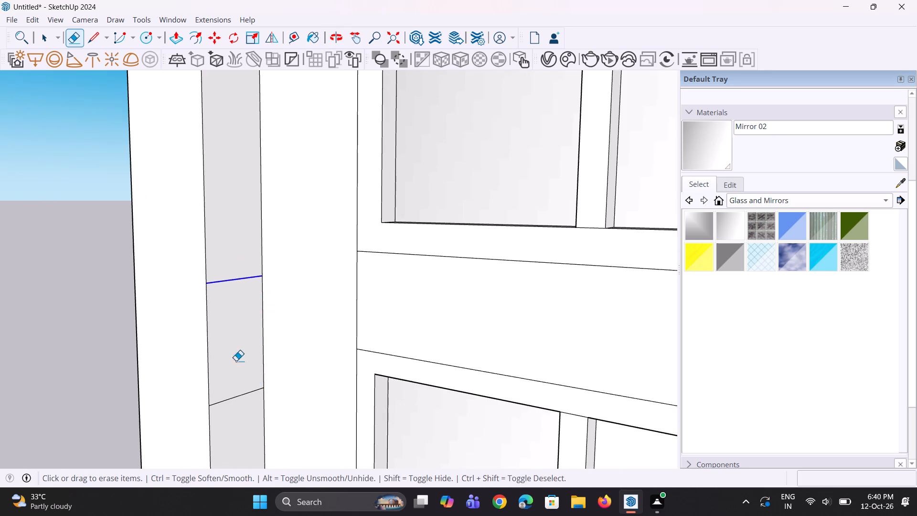
left_click_drag(236, 361, 237, 408)
Erase the lowest pair of horizontal floor lines on the pilaster's inner side face, beside the bottom window.
scroll(239, 352, "down", 20)
scroll(239, 352, "down", 1)
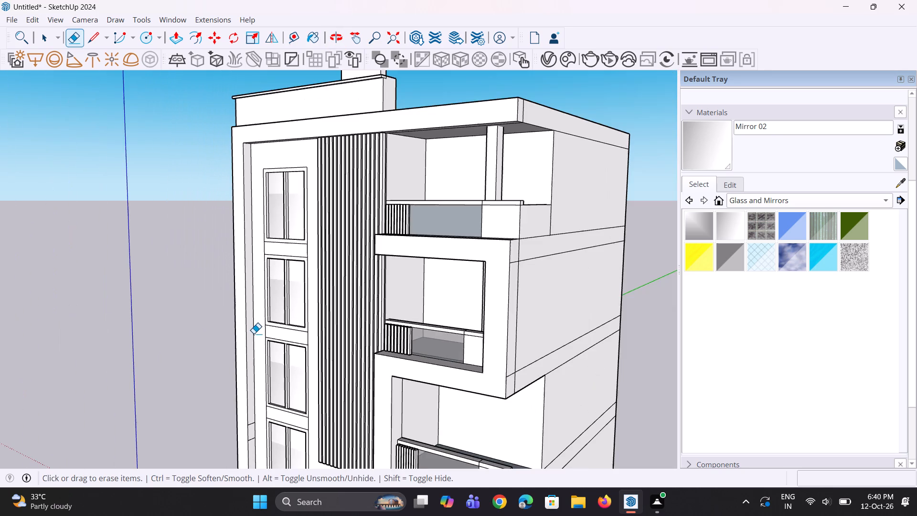
scroll(254, 333, "down", 6)
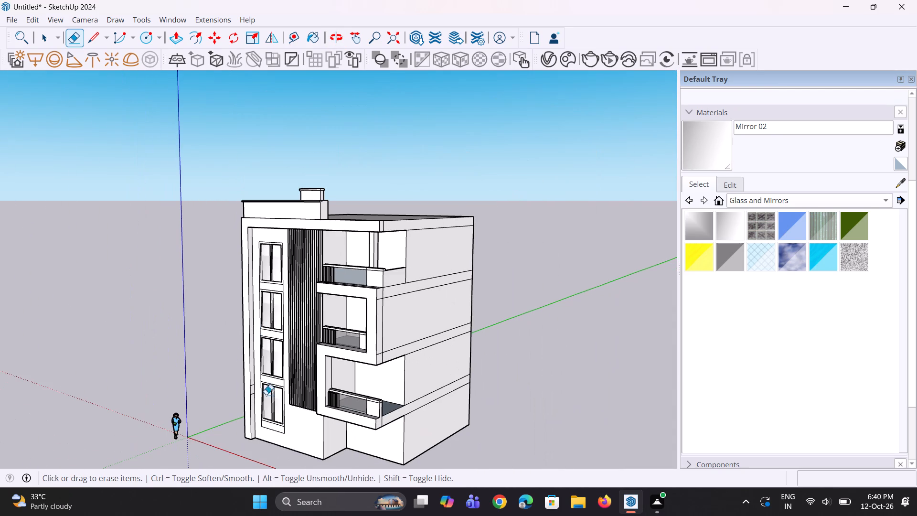
scroll(257, 427, "up", 19)
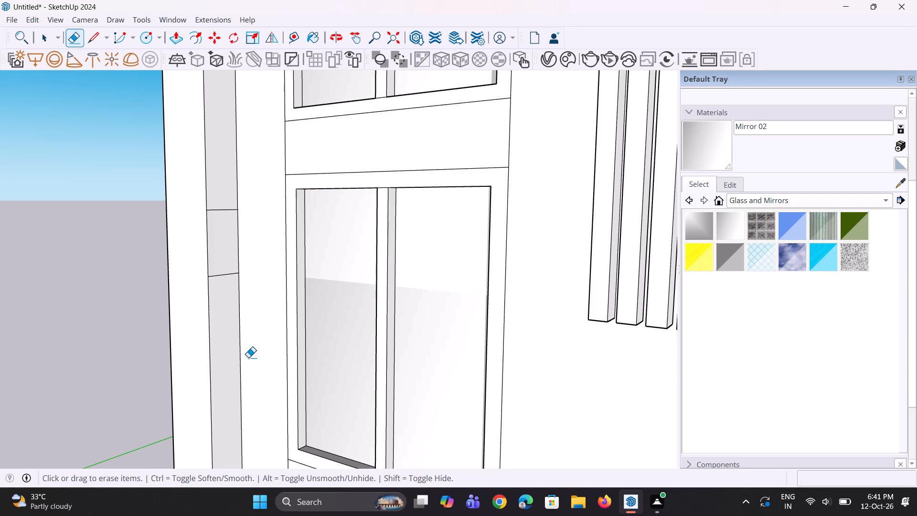
scroll(237, 276, "up", 2)
left_click_drag(220, 187, 224, 227)
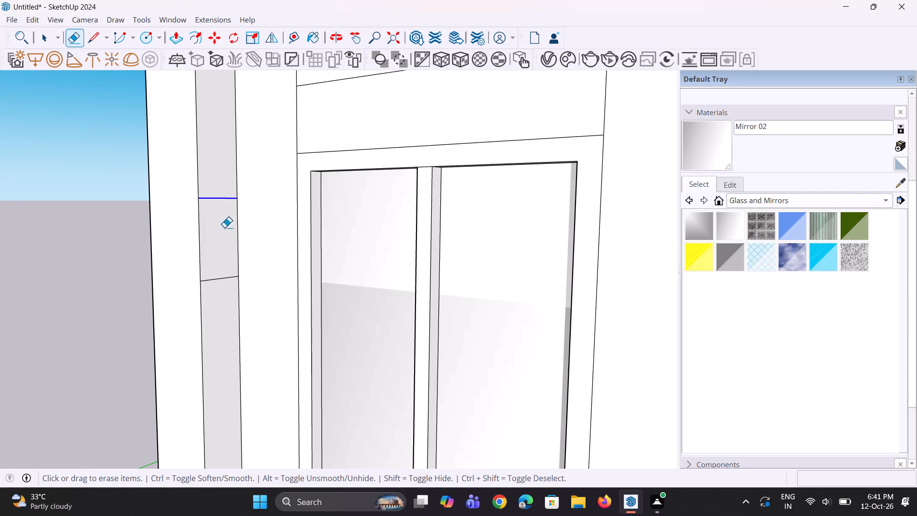
left_click_drag(224, 227, 226, 282)
scroll(275, 261, "down", 6)
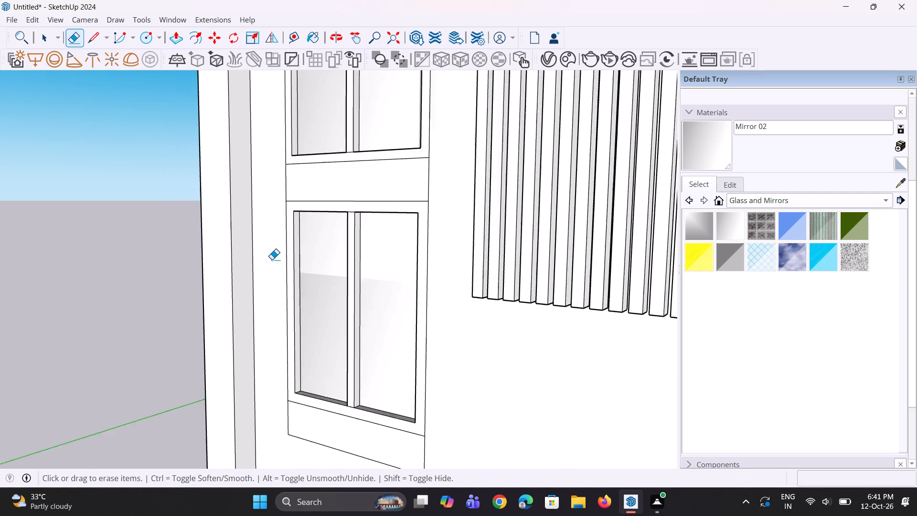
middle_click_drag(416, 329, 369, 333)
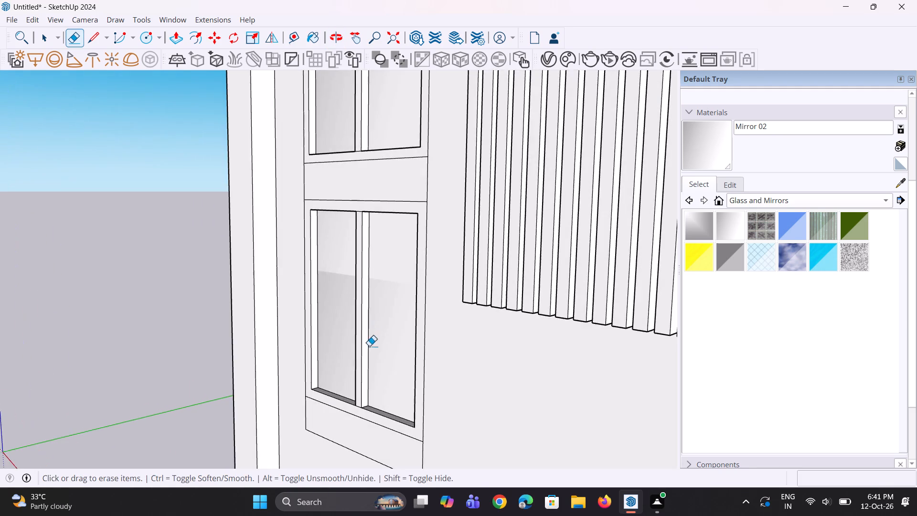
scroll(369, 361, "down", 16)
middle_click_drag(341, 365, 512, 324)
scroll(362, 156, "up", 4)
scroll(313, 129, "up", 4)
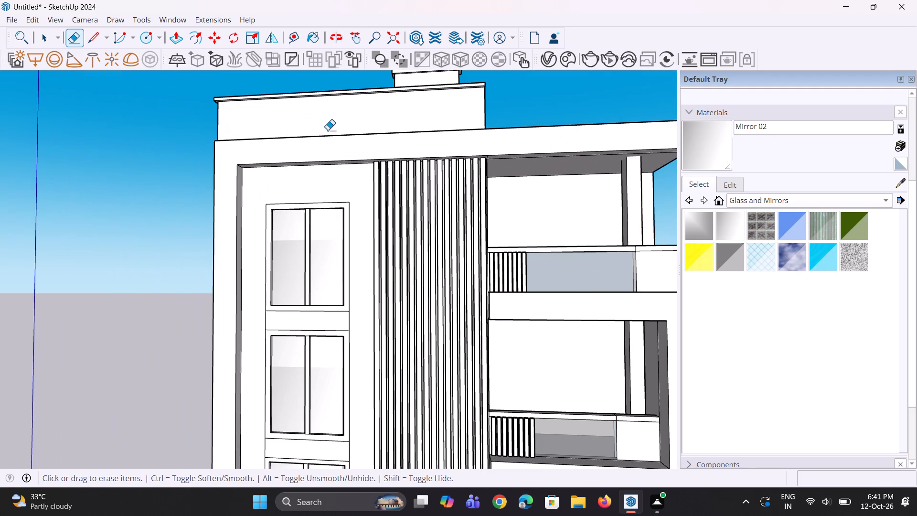
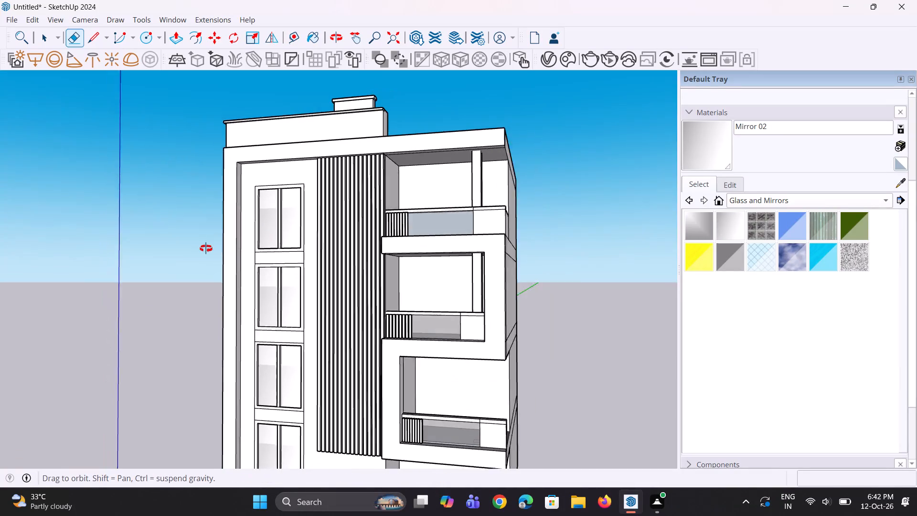
Push/Pull the joined front face of the corner pilaster and roof band outward about 4 15/16".
scroll(234, 179, "up", 4)
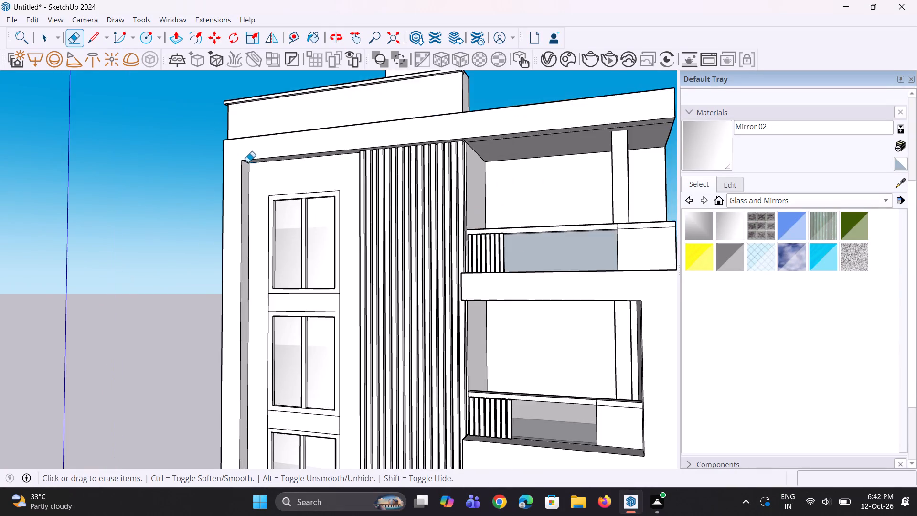
scroll(248, 162, "up", 5)
middle_click(238, 220)
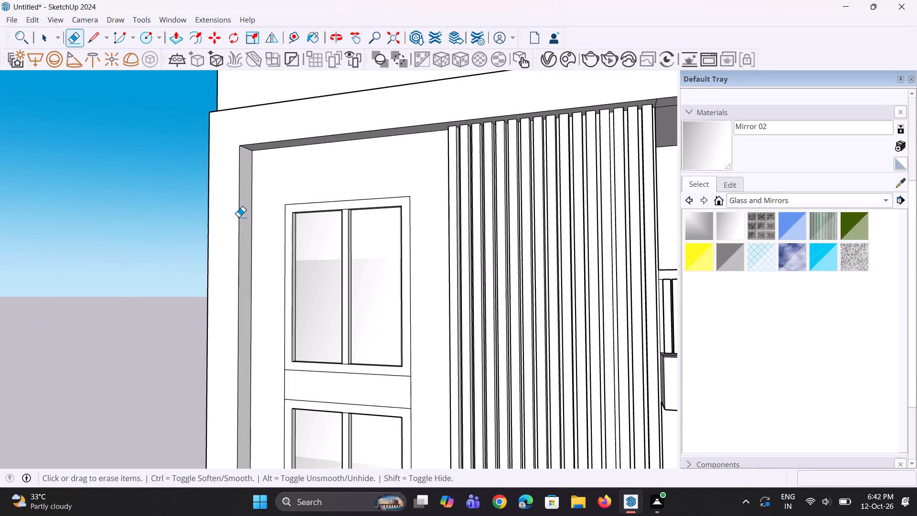
middle_click_drag(275, 223, 262, 206)
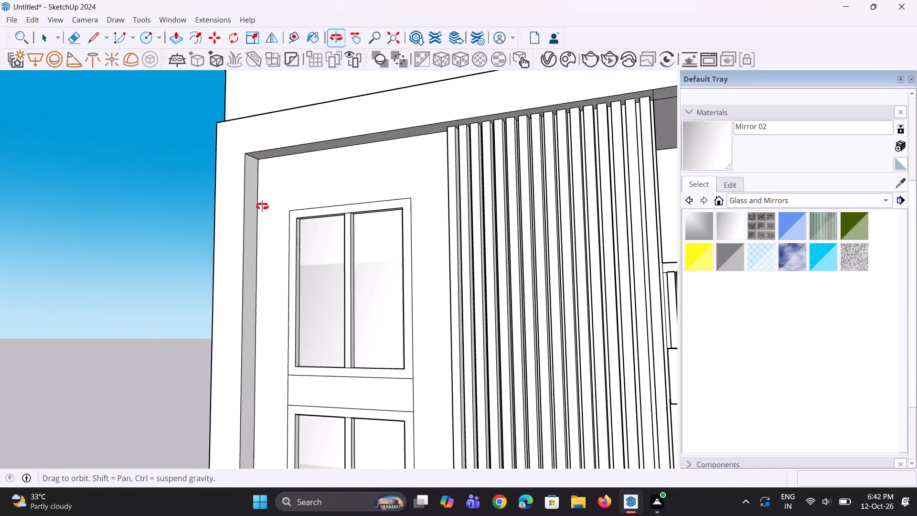
middle_click_drag(262, 206, 210, 225)
key("p")
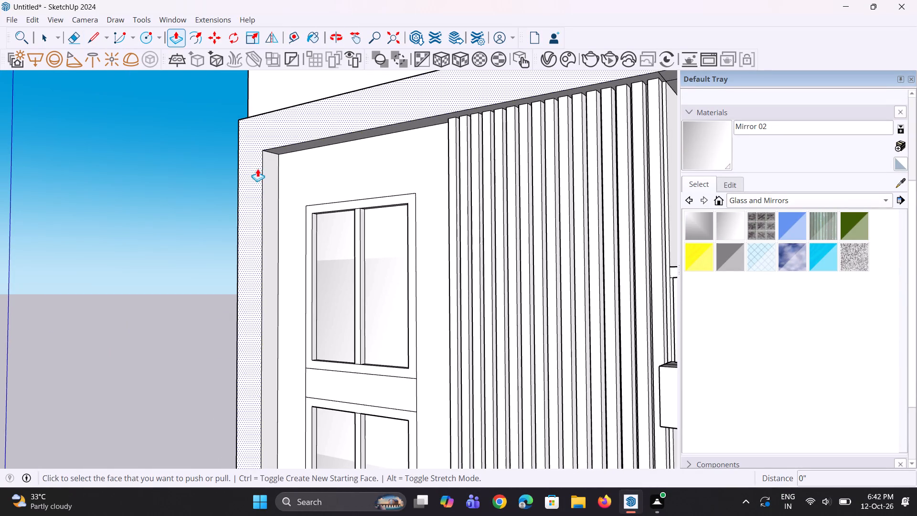
left_click(256, 162)
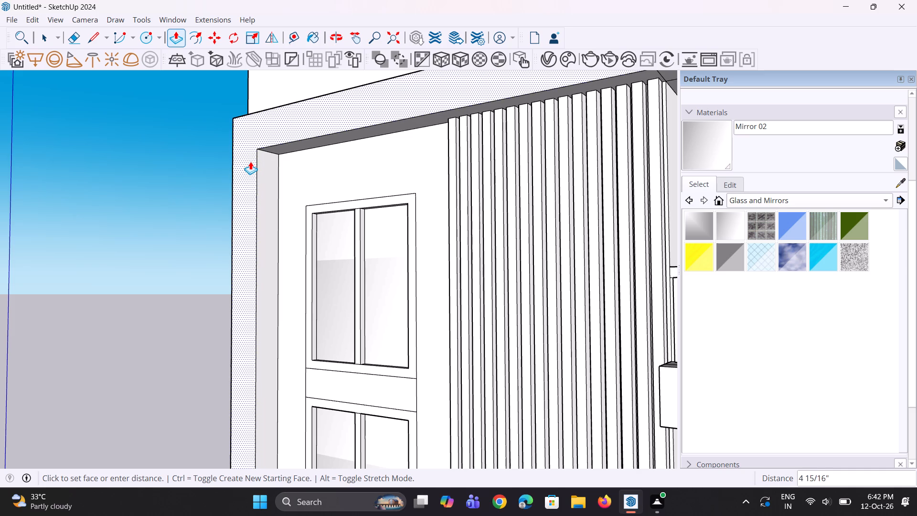
left_click(250, 161)
scroll(251, 163, "down", 4)
middle_click_drag(261, 182, 387, 190)
key("space")
key("space")
left_click(172, 229)
middle_click_drag(236, 252, 266, 243)
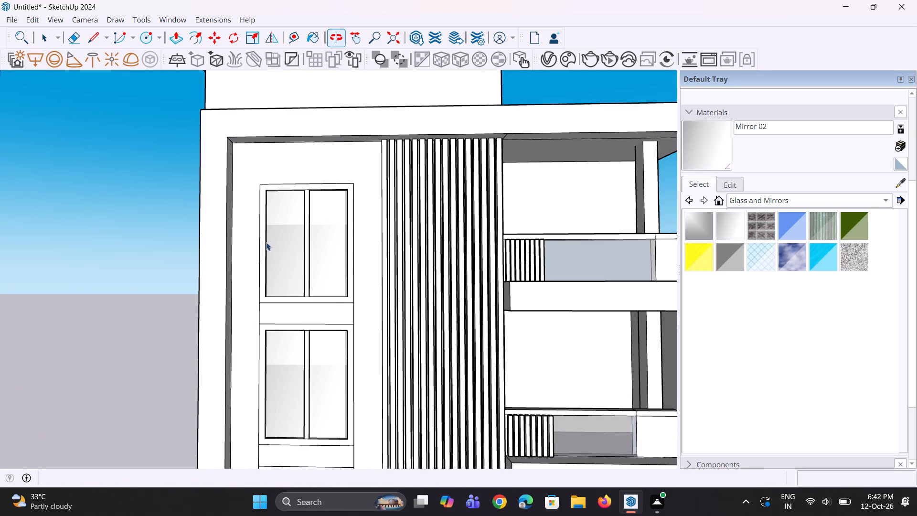
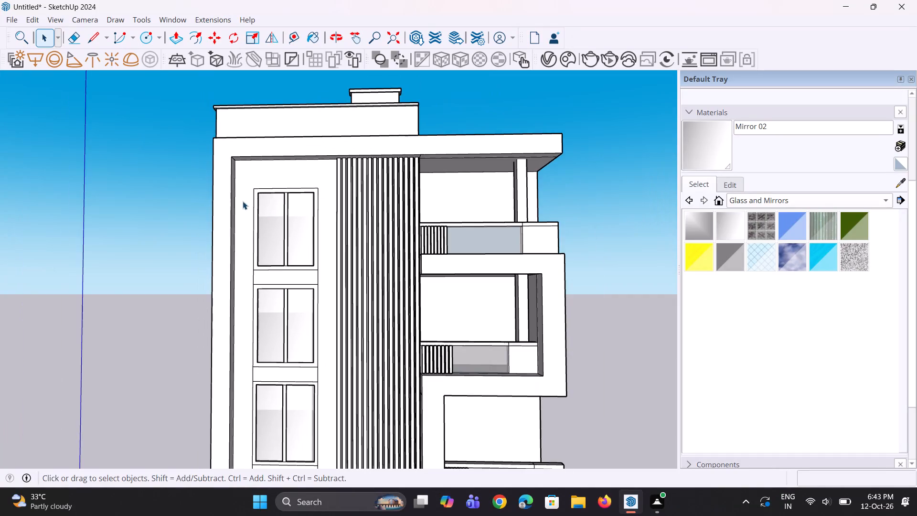
Inspect the projecting pilaster and roof band up close and obliquely, then review the whole front facade from farther away.
middle_click_drag(297, 268, 181, 234)
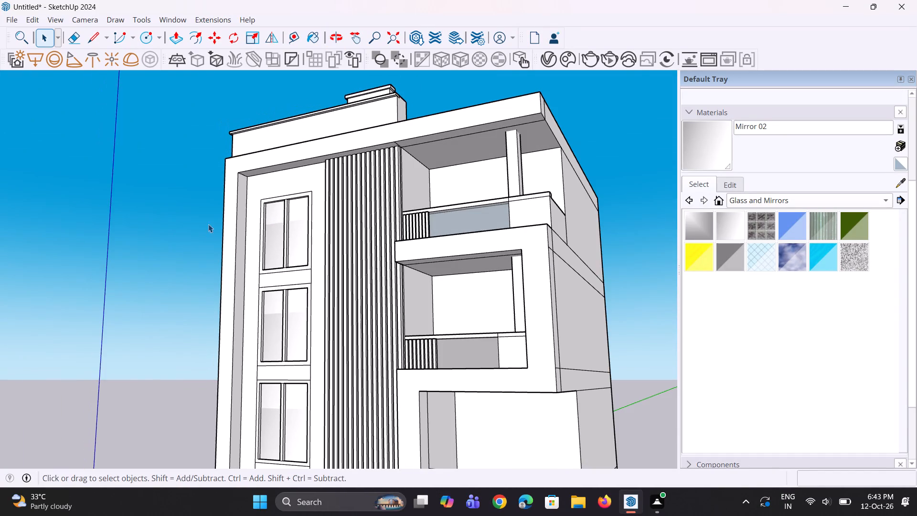
scroll(216, 218, "up", 2)
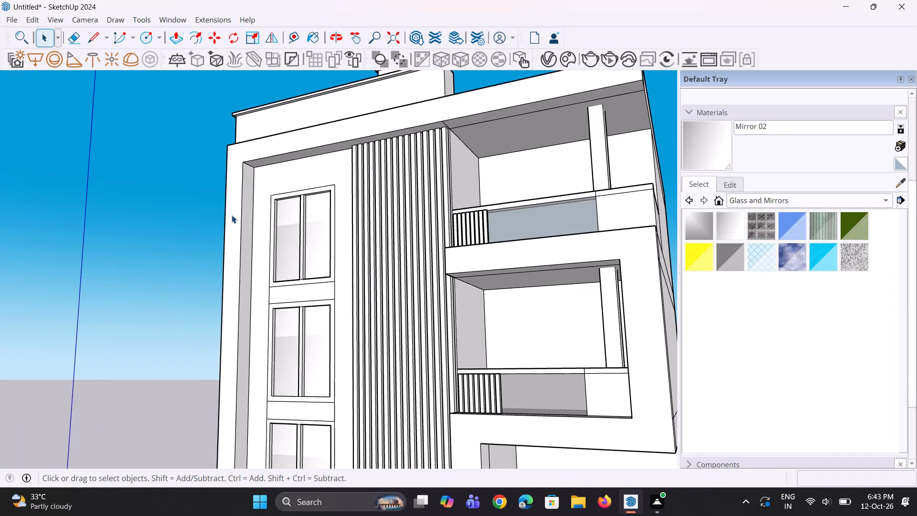
scroll(217, 226, "down", 4)
middle_click_drag(242, 289, 238, 271)
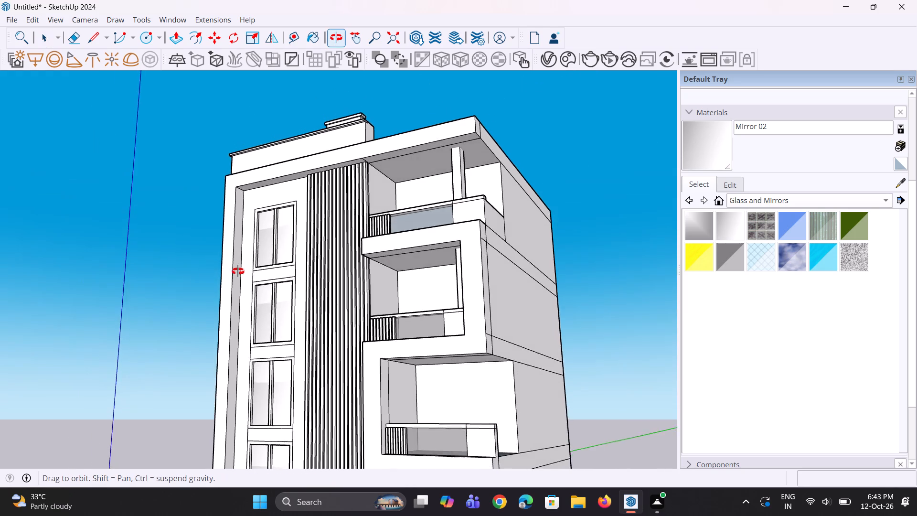
middle_click_drag(238, 271, 318, 292)
scroll(267, 225, "down", 5)
middle_click_drag(278, 279, 284, 307)
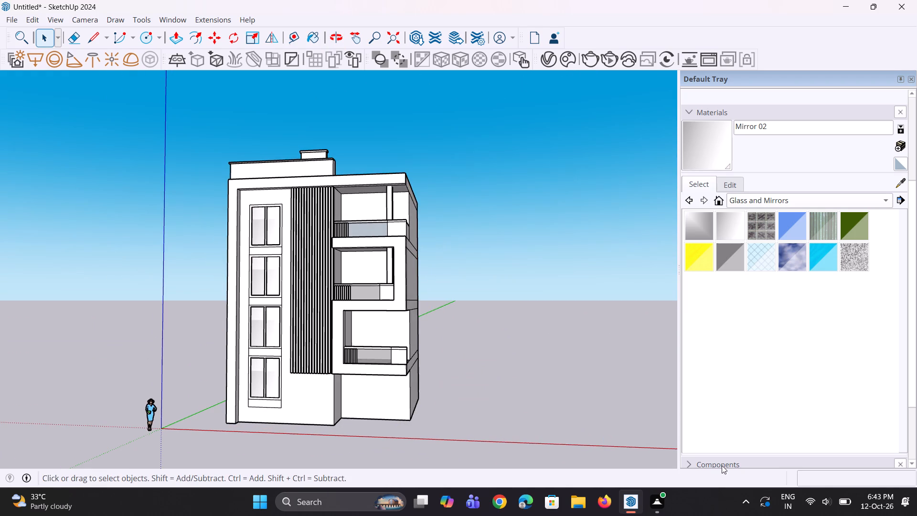
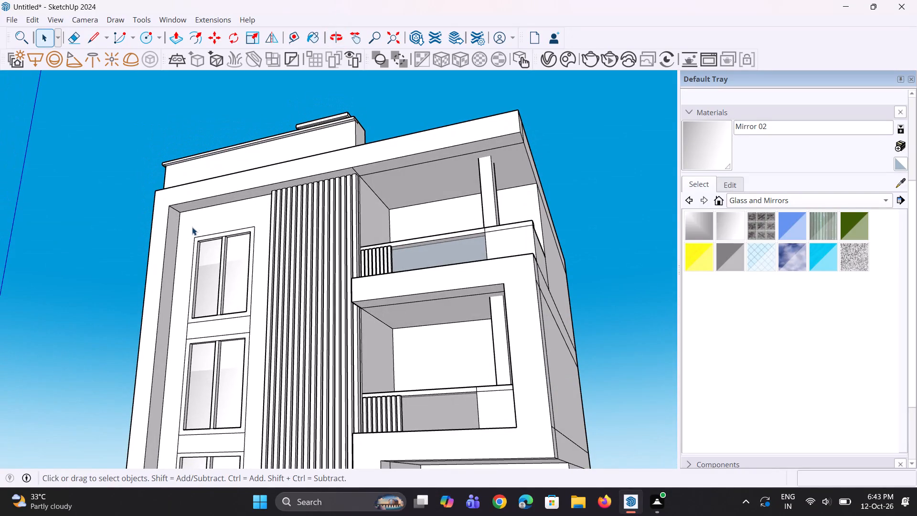
Review the upper facade from below, then the whole building from farther away at an oblique angle.
middle_click_drag(332, 209, 348, 226)
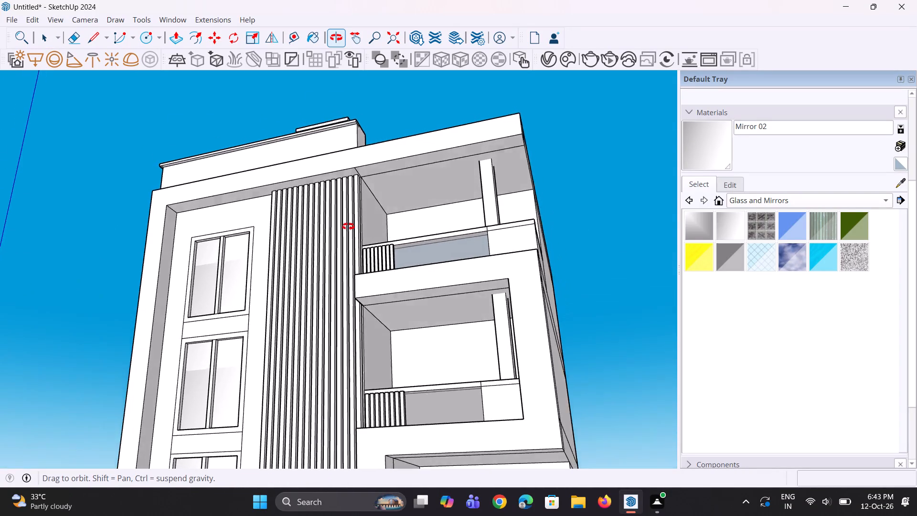
middle_click_drag(348, 226, 365, 294)
scroll(344, 214, "down", 5)
middle_click_drag(334, 213, 346, 256)
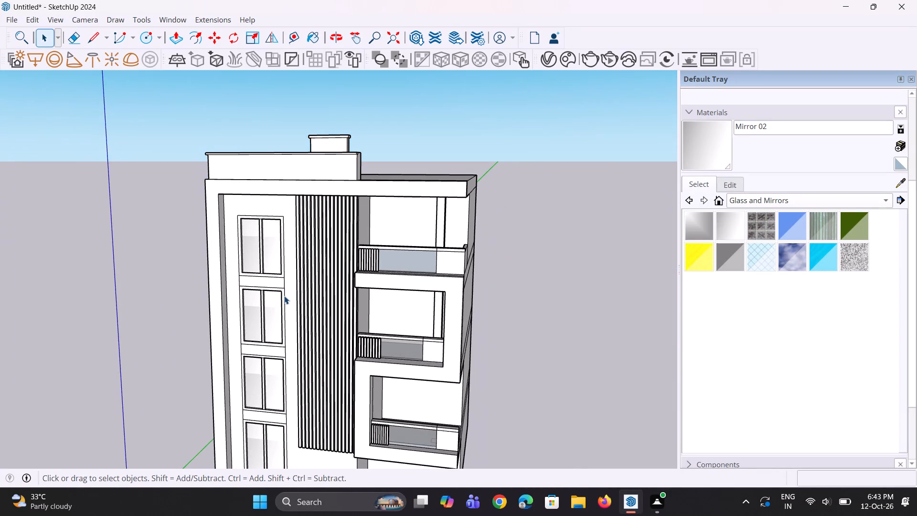
scroll(332, 256, "down", 5)
middle_click_drag(306, 315, 429, 286)
scroll(401, 269, "down", 3)
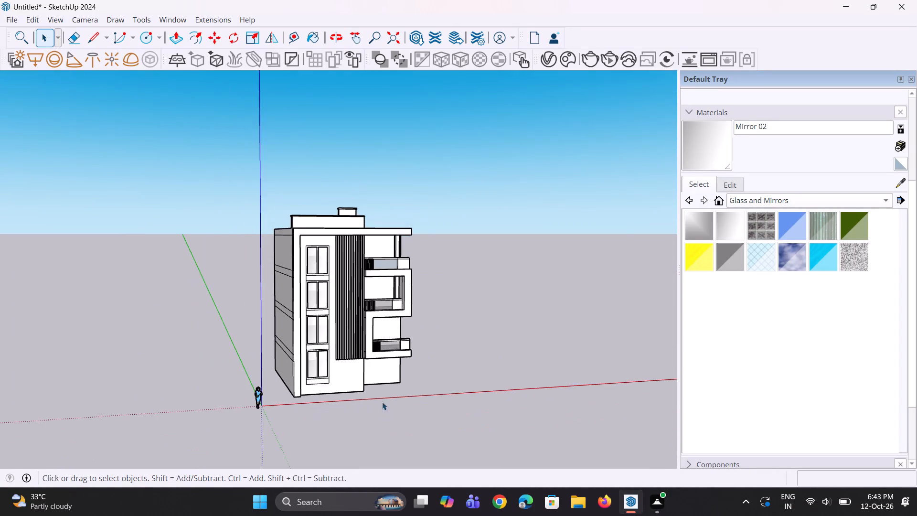
Close the building's open underside by drawing a rectangle along its front edge, and erase the dividing edge to leave one face.
scroll(382, 418, "up", 4)
middle_click_drag(368, 416, 356, 297)
middle_click_drag(393, 384, 365, 295)
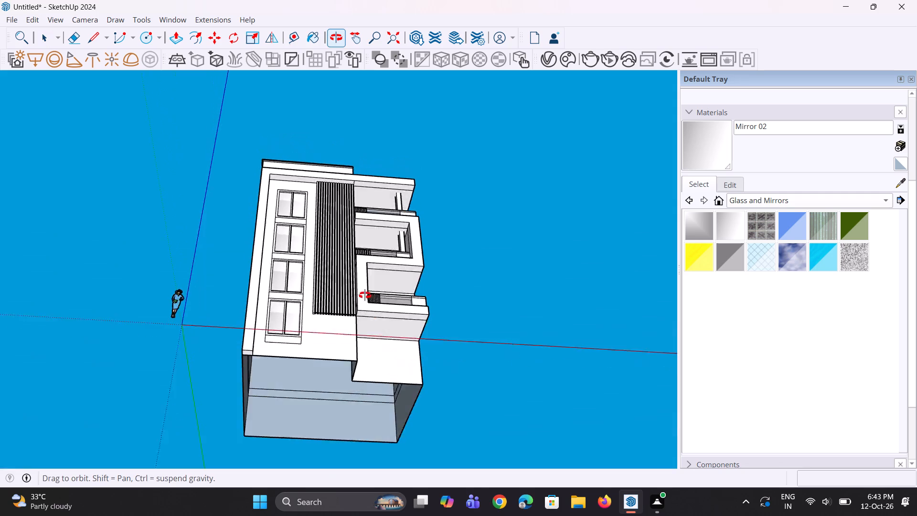
middle_click_drag(365, 295, 368, 122)
scroll(342, 228, "down", 4)
key("r")
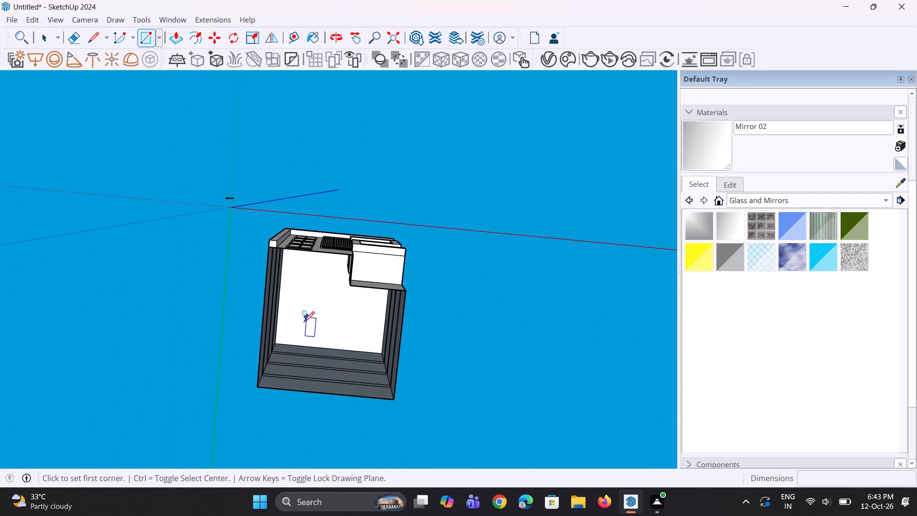
scroll(279, 298, "up", 2)
scroll(275, 247, "up", 3)
middle_click_drag(275, 245, 265, 252)
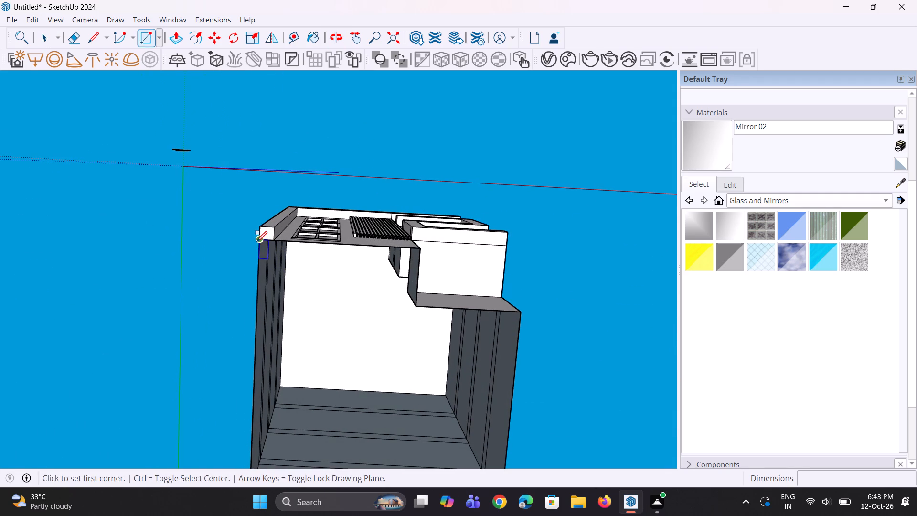
left_click(256, 242)
left_click(414, 249)
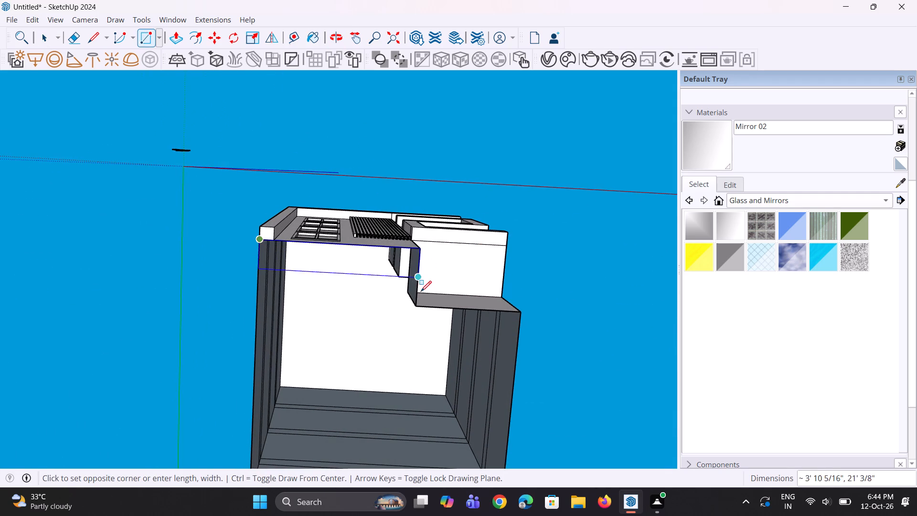
left_click(415, 302)
middle_click_drag(421, 323, 361, 345)
scroll(369, 330, "down", 5)
key("e")
left_click(349, 323)
Extrude the building's bottom face downward about 2' 5/8" to form a plinth.
scroll(366, 340, "down", 4)
middle_click_drag(365, 346, 385, 433)
scroll(343, 362, "up", 8)
key("p")
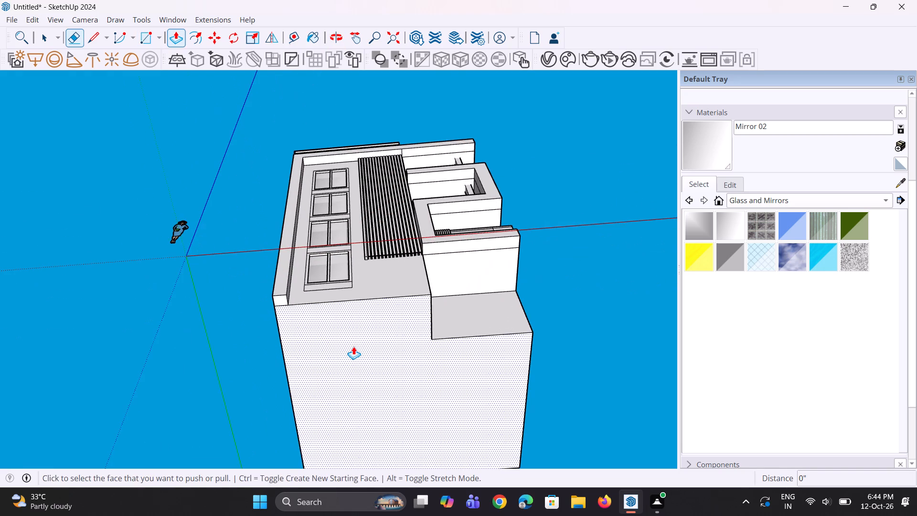
left_click(353, 346)
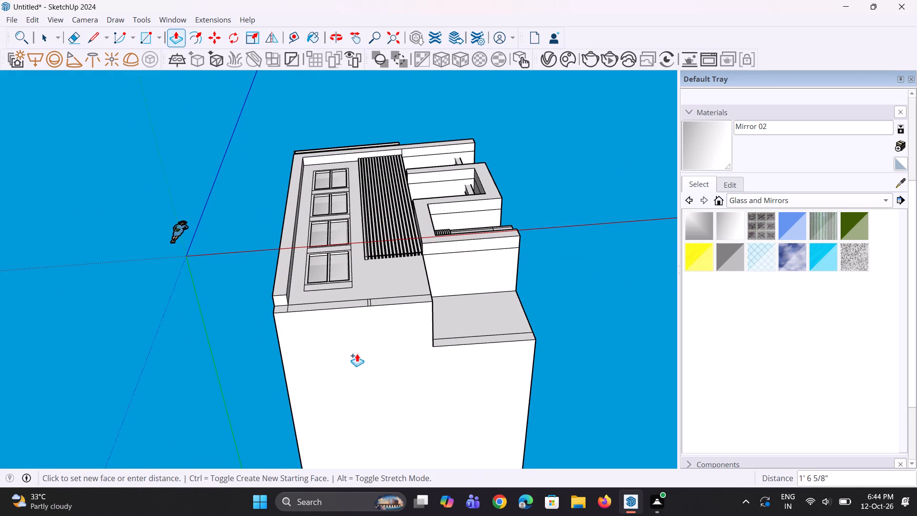
left_click(357, 355)
Erase the stray vertical edges from the plinth's front face below the windows and beside the pilaster.
middle_click_drag(367, 269, 384, 430)
scroll(366, 412, "up", 7)
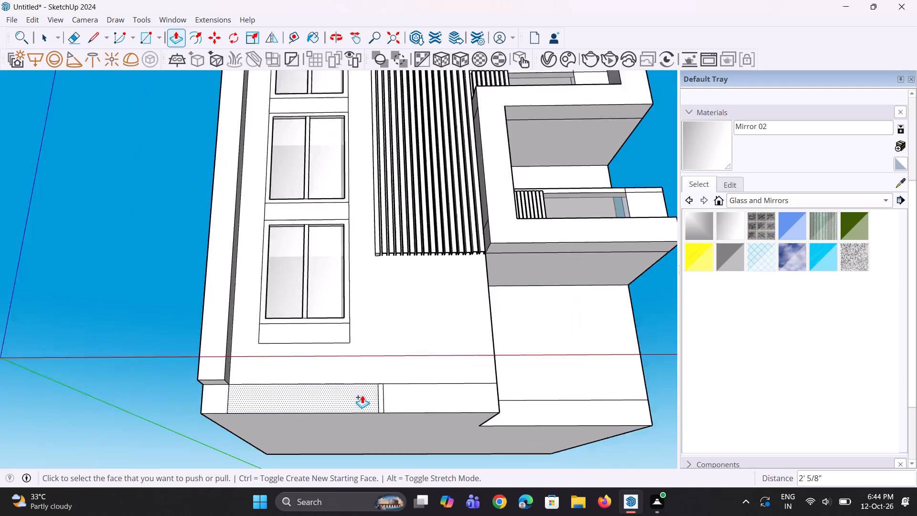
scroll(362, 395, "up", 1)
middle_click_drag(365, 395, 370, 422)
key("e")
scroll(399, 408, "up", 2)
left_click_drag(383, 397, 370, 403)
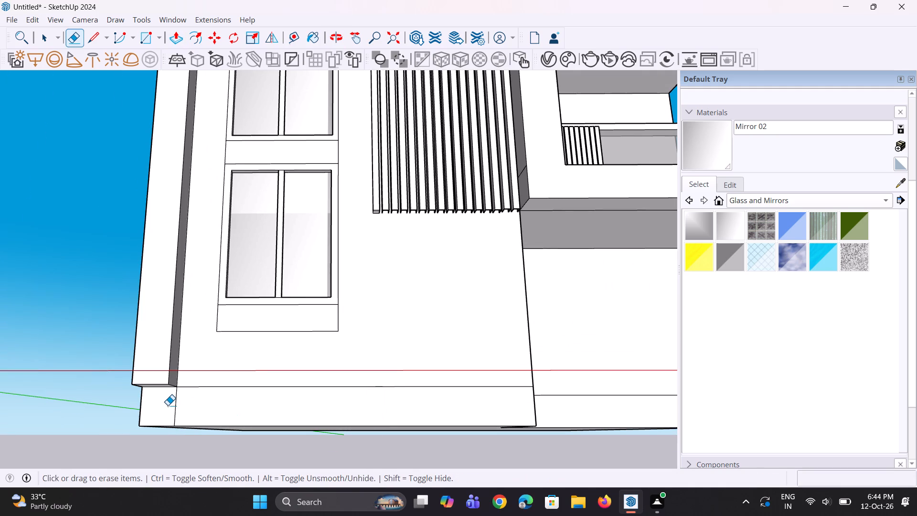
left_click_drag(169, 406, 178, 409)
Extrude the plinth's main front face outward to form a platform in front of the windows and fins.
scroll(178, 410, "down", 2)
middle_click_drag(184, 410, 157, 439)
scroll(177, 343, "down", 6)
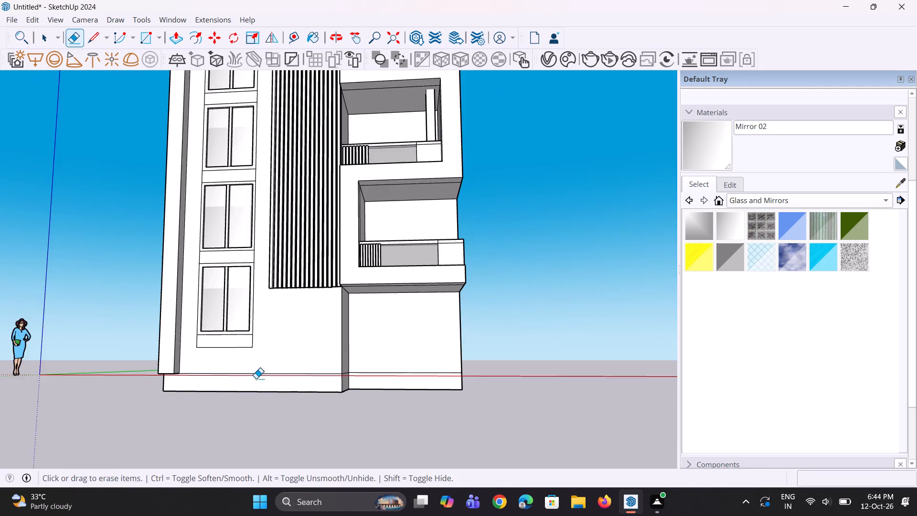
middle_click_drag(254, 394, 168, 461)
scroll(321, 459, "up", 6)
key("p")
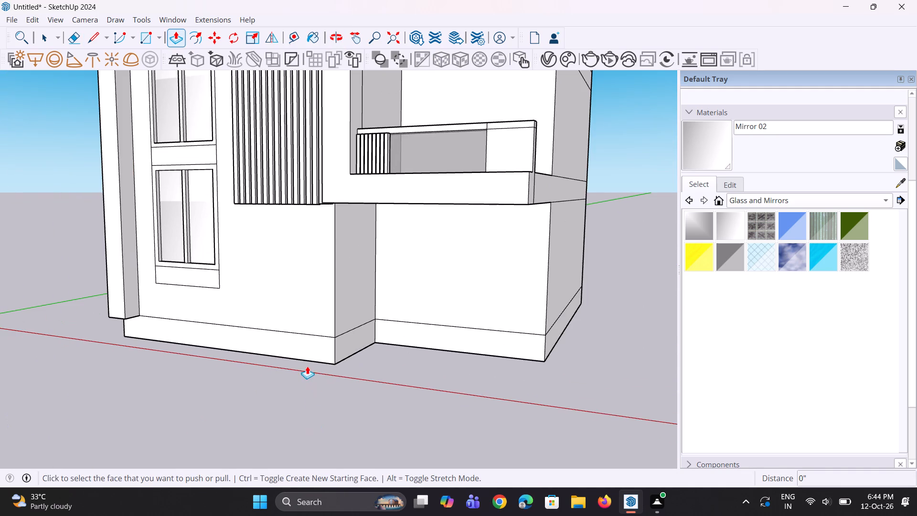
left_click(305, 350)
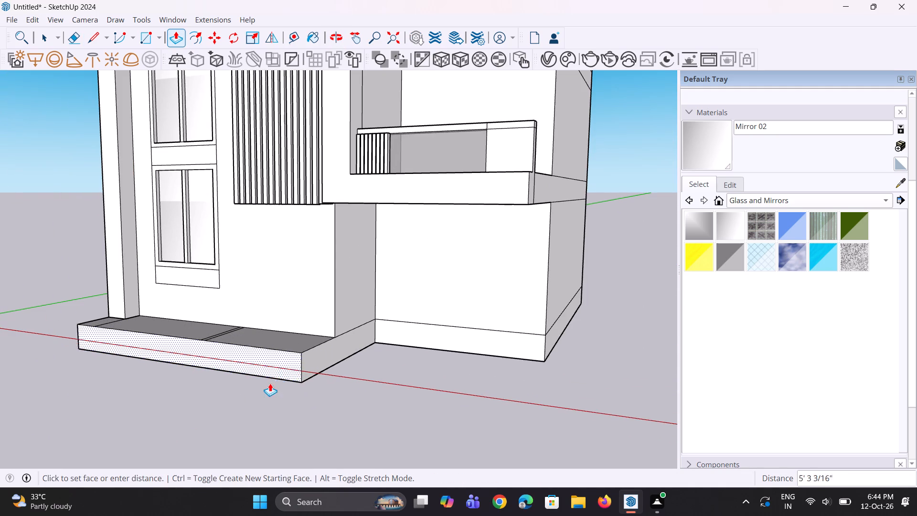
left_click(240, 399)
Extrude the recessed plinth front below the balconies outward and set it back flush with the platform's main front face.
double_click(433, 339)
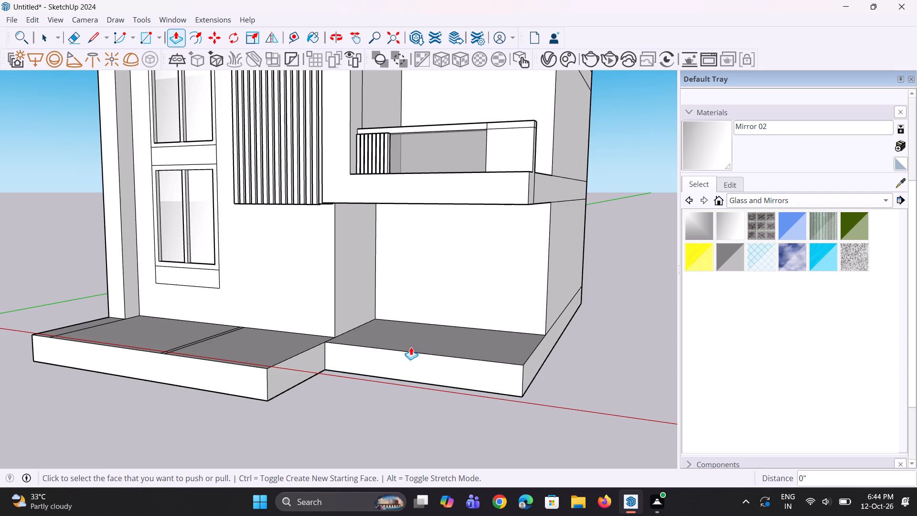
middle_click_drag(280, 386, 314, 471)
double_click(405, 378)
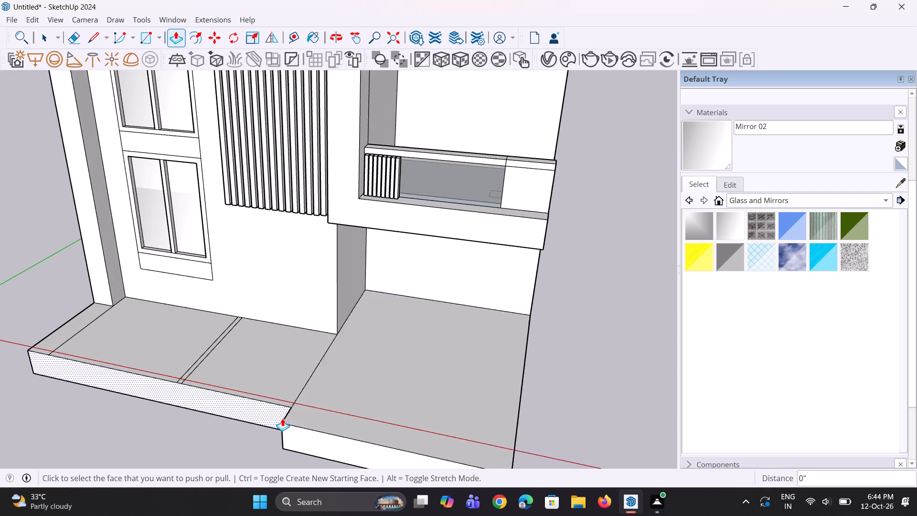
middle_click_drag(288, 422, 364, 427)
left_click(364, 446)
left_click(292, 426)
Erase the leftover dividing lines on the platform's top surface and the vertical seam on its front face.
middle_click_drag(290, 430, 351, 438)
scroll(174, 387, "up", 3)
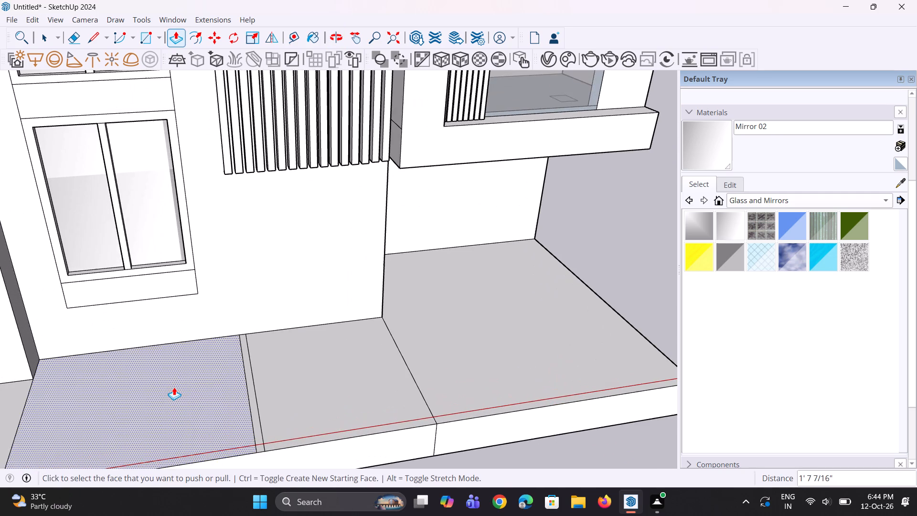
key("e")
left_click(23, 407)
left_click_drag(224, 405, 505, 394)
middle_click_drag(357, 383, 277, 378)
scroll(365, 329, "down", 5)
middle_click_drag(386, 457, 387, 440)
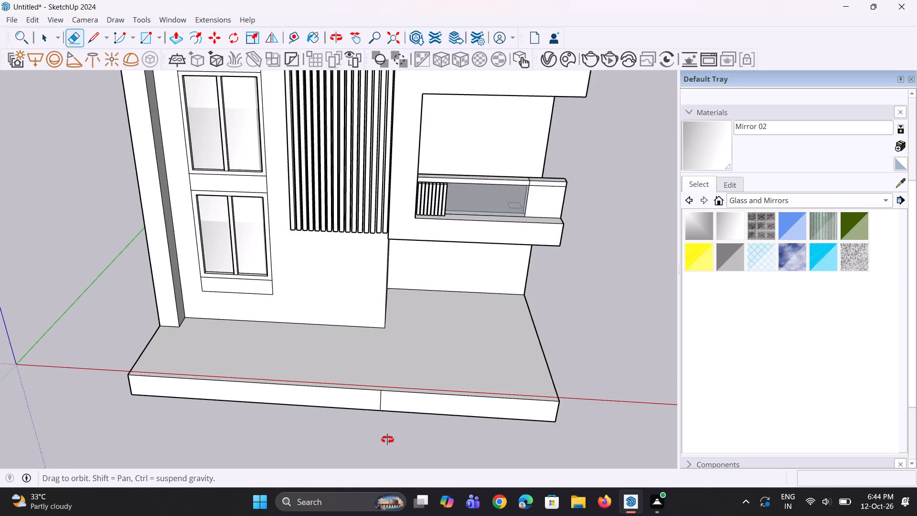
middle_click_drag(387, 440, 391, 422)
scroll(391, 422, "up", 6)
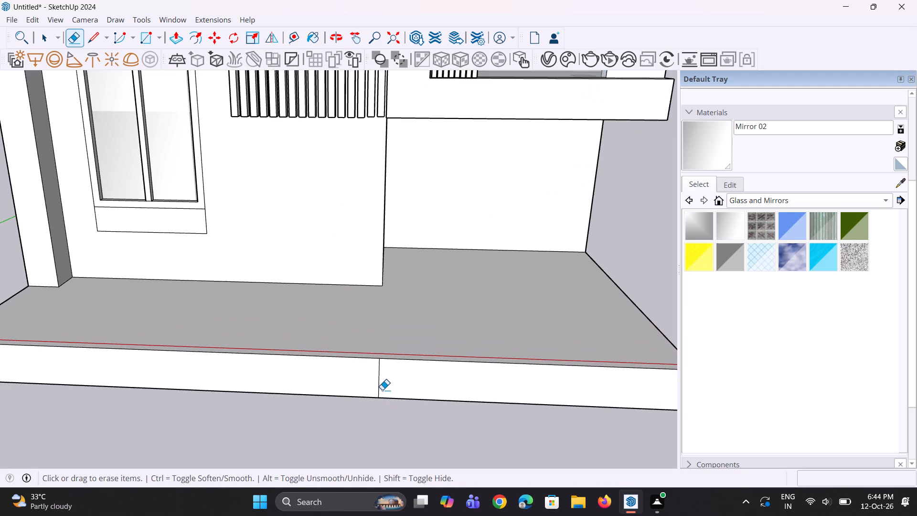
left_click(382, 390)
left_click(379, 387)
Push the platform's underside upward about 8 11/16" to make the platform thinner.
scroll(380, 378, "down", 5)
middle_click_drag(489, 377, 221, 387)
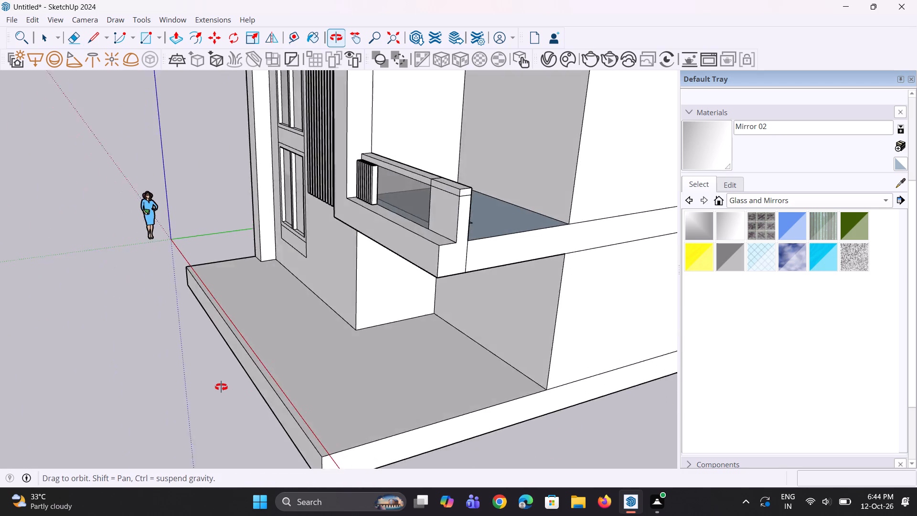
middle_click_drag(221, 387, 625, 393)
scroll(496, 358, "down", 4)
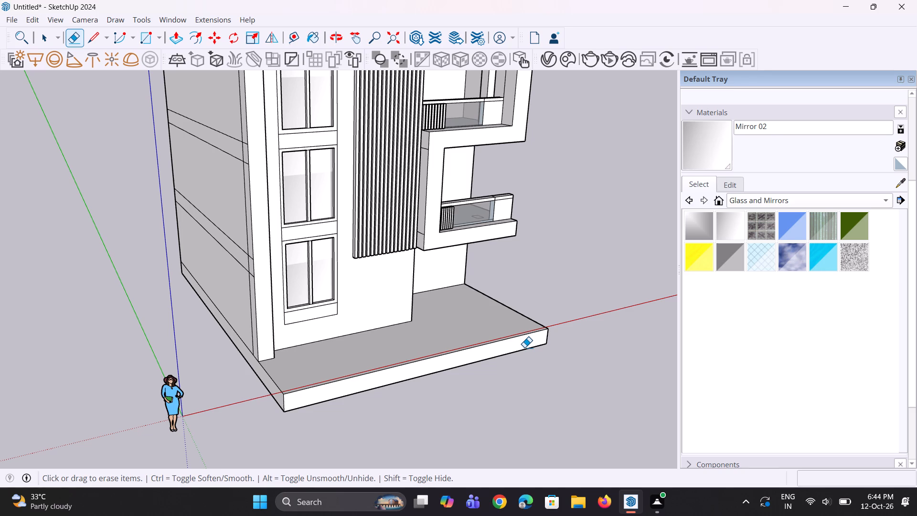
scroll(356, 318, "down", 2)
middle_click_drag(399, 349, 442, 156)
scroll(374, 423, "up", 2)
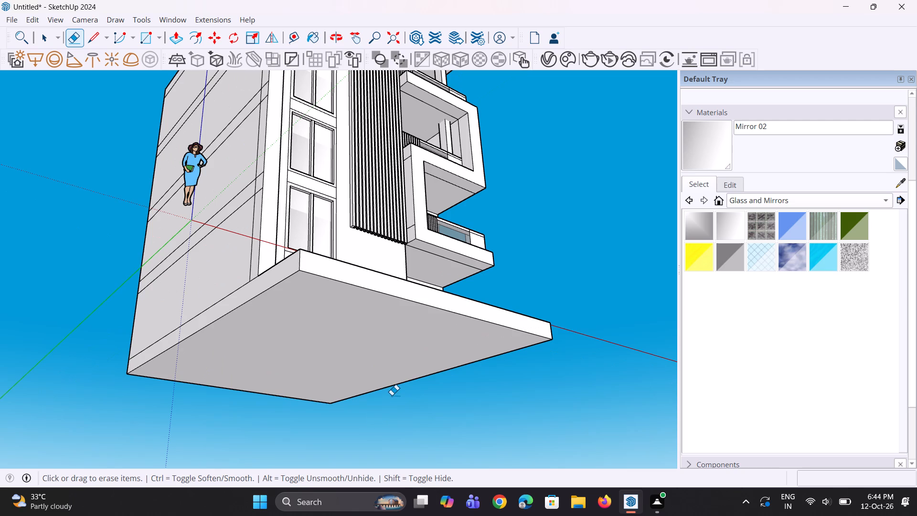
key("p")
left_click(384, 366)
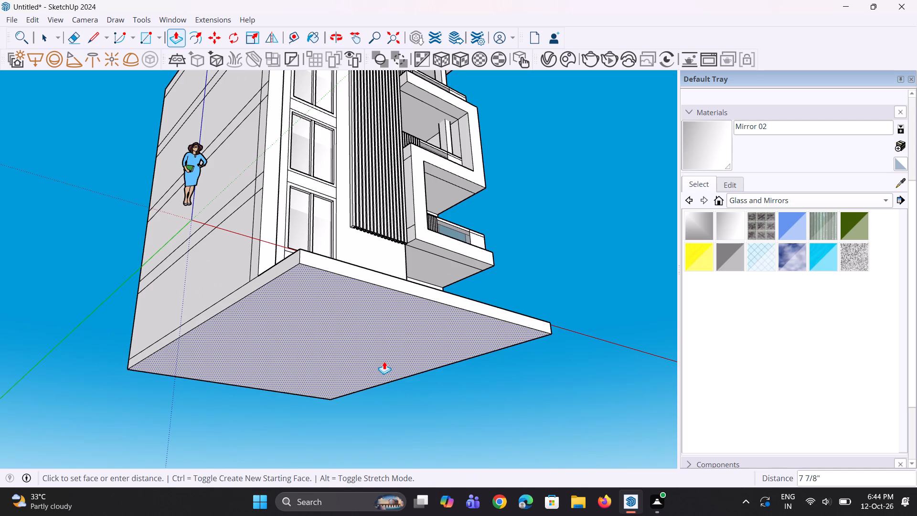
left_click(384, 361)
Review the thinned platform and the lower front facade from an oblique view and from the front.
scroll(371, 343, "down", 4)
middle_click_drag(377, 321, 284, 446)
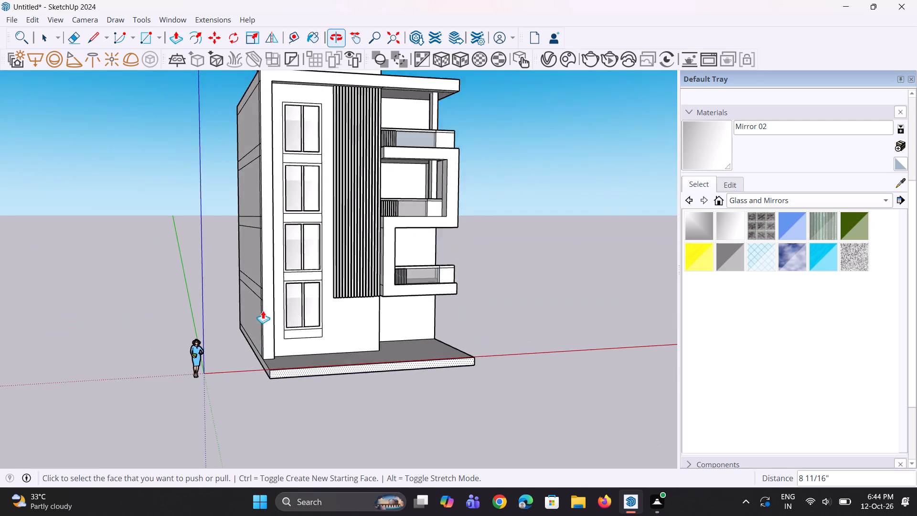
scroll(263, 311, "up", 8)
middle_click_drag(287, 398, 222, 400)
scroll(212, 378, "down", 5)
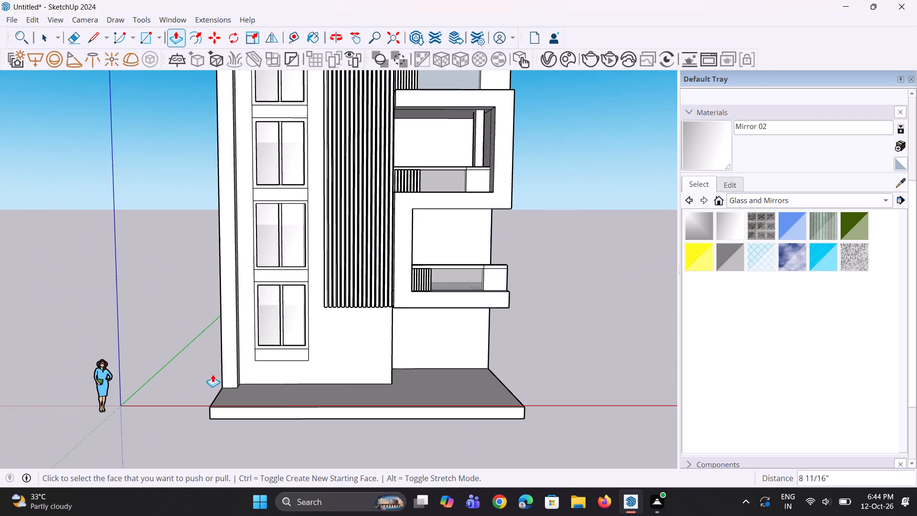
middle_click_drag(214, 372, 203, 356)
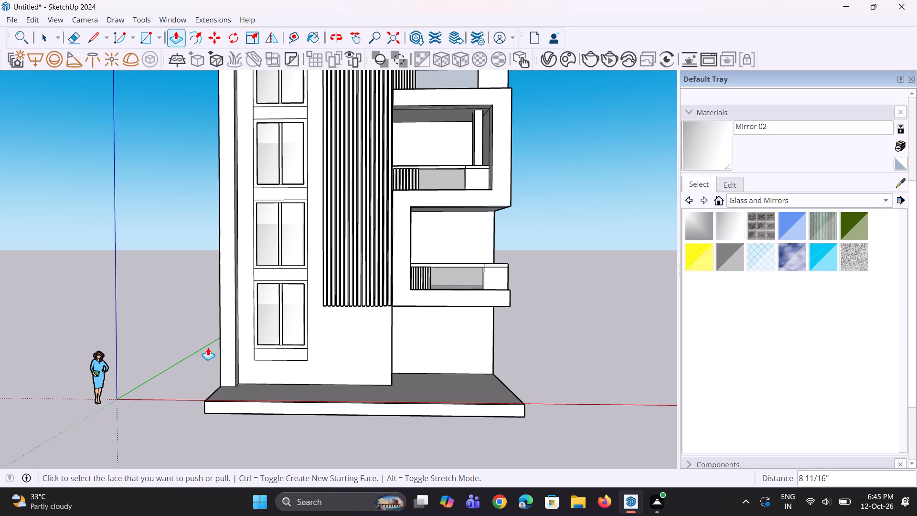
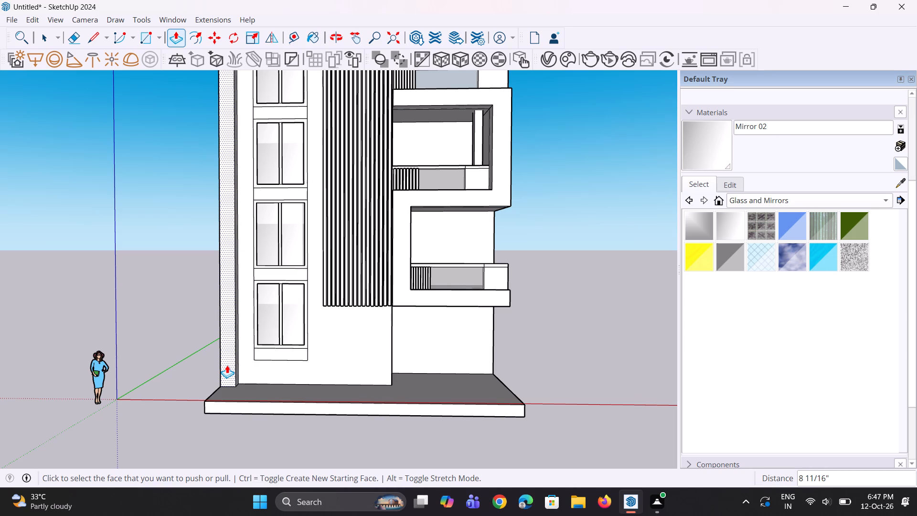
Extend the platform's front face outward about 1' 5 9/16".
scroll(245, 314, "down", 3)
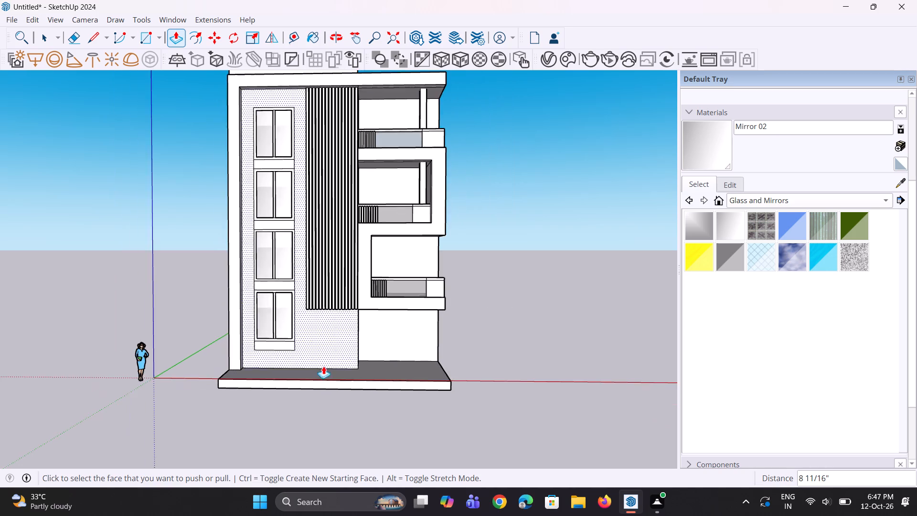
middle_click_drag(294, 389, 198, 426)
scroll(213, 366, "up", 5)
middle_click_drag(216, 360, 359, 397)
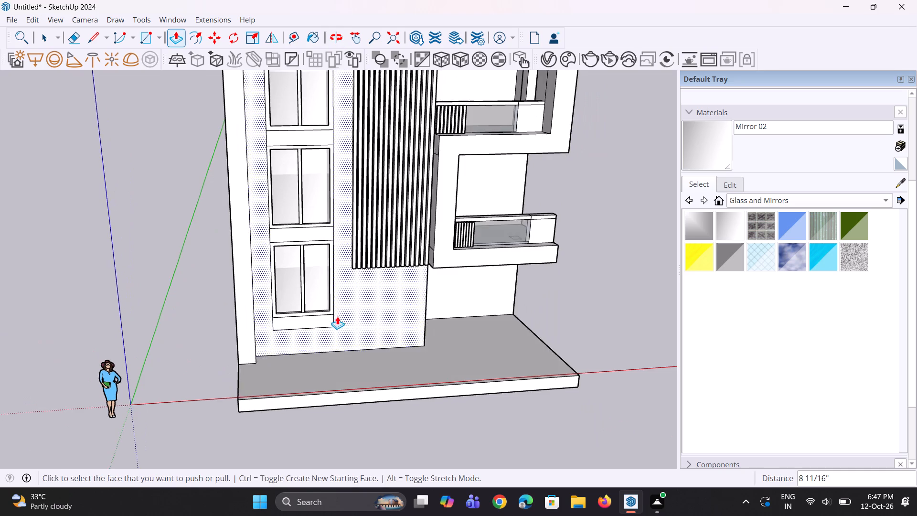
scroll(337, 316, "down", 4)
middle_click_drag(342, 378, 354, 388)
scroll(317, 376, "up", 6)
left_click(322, 372)
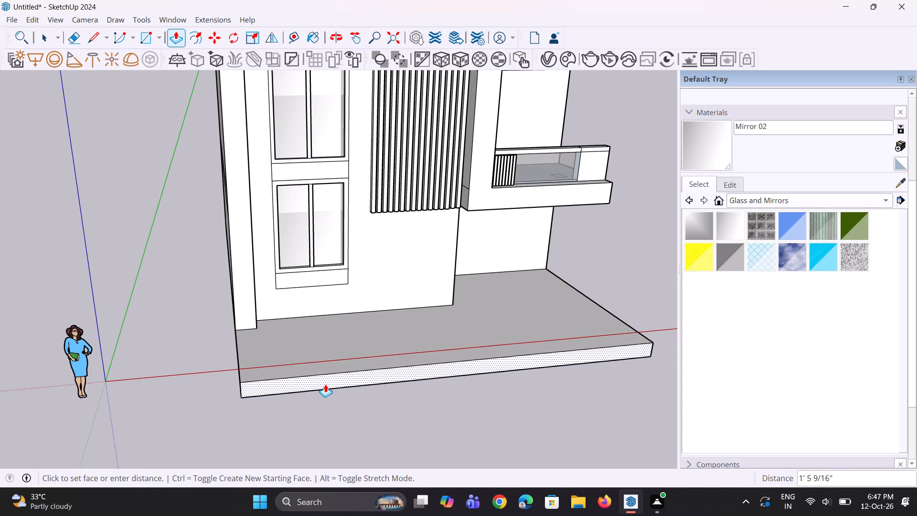
left_click(326, 384)
Copy the platform's top front edge inward about 1' 7 1/8" to mark a narrow strip along the front.
scroll(300, 347, "down", 4)
middle_click_drag(281, 385, 432, 413)
key("space")
left_click(420, 399)
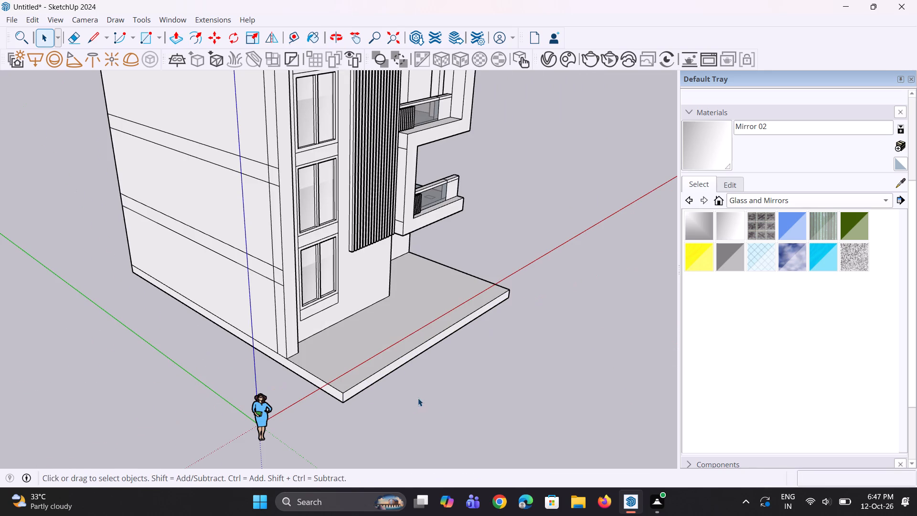
scroll(363, 379, "up", 3)
left_click(354, 388)
scroll(343, 391, "up", 3)
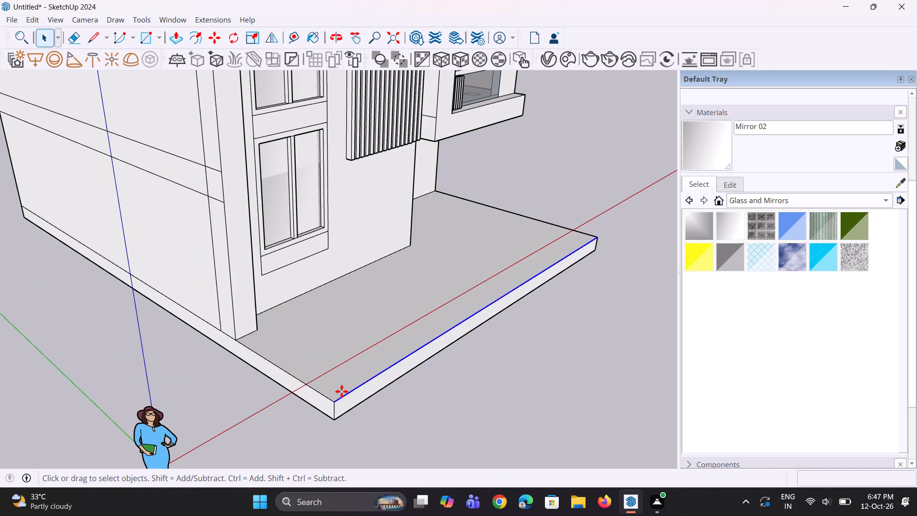
key("m")
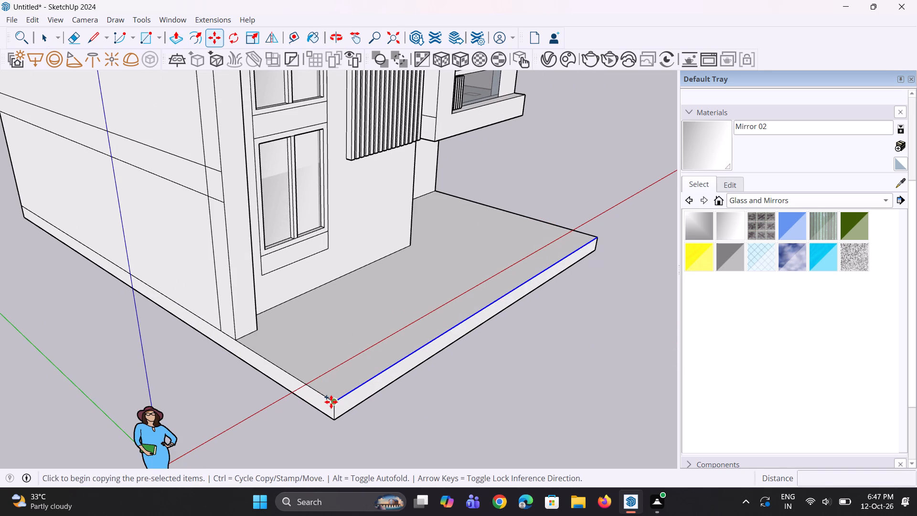
left_click(331, 402)
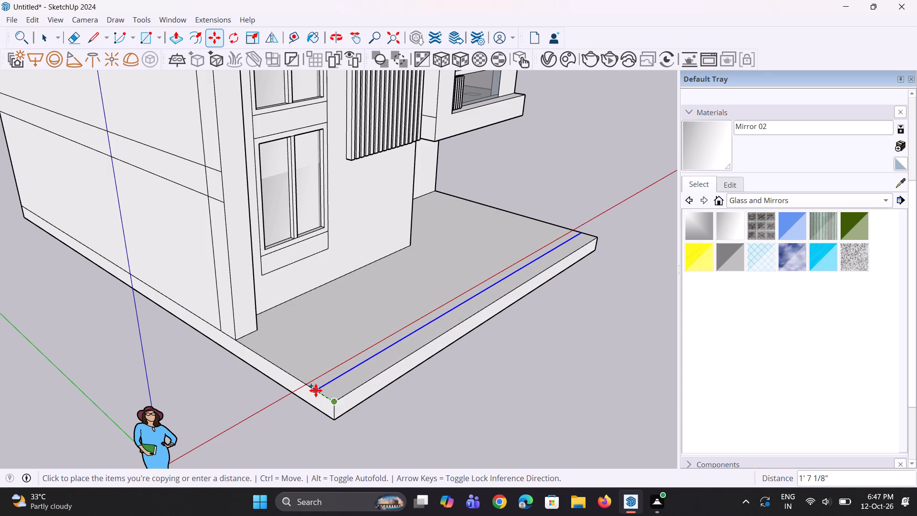
left_click(316, 390)
middle_click_drag(336, 403, 360, 419)
scroll(352, 408, "up", 2)
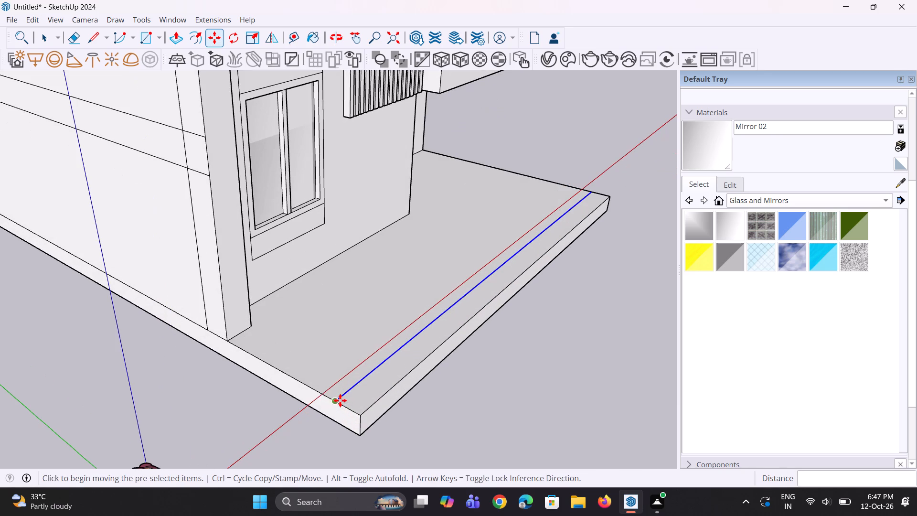
left_click(340, 400)
left_click(343, 402)
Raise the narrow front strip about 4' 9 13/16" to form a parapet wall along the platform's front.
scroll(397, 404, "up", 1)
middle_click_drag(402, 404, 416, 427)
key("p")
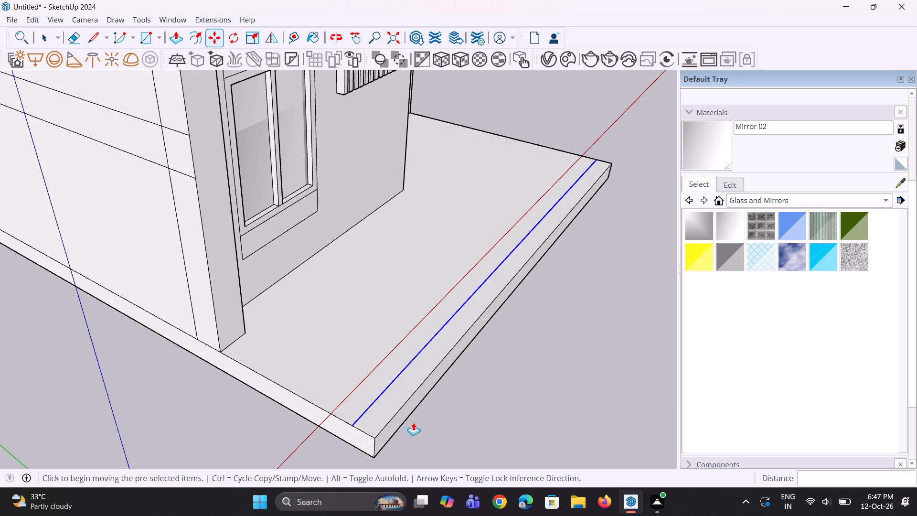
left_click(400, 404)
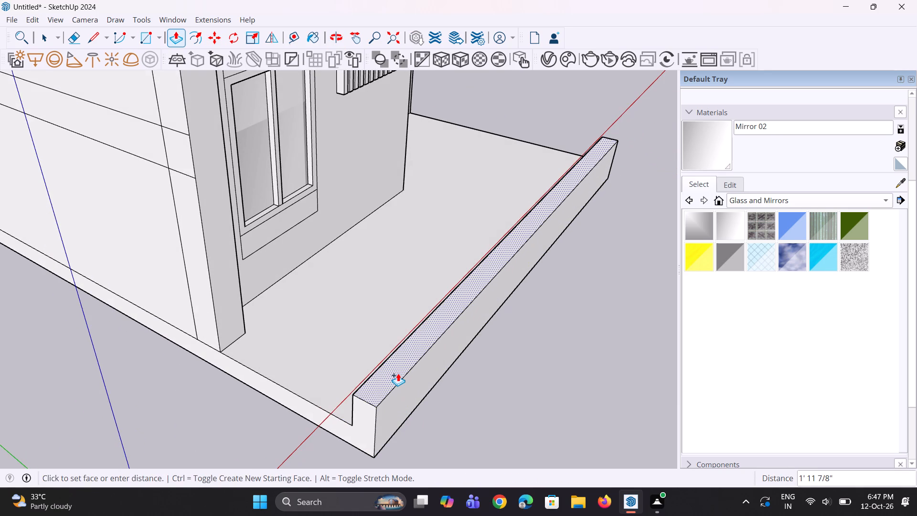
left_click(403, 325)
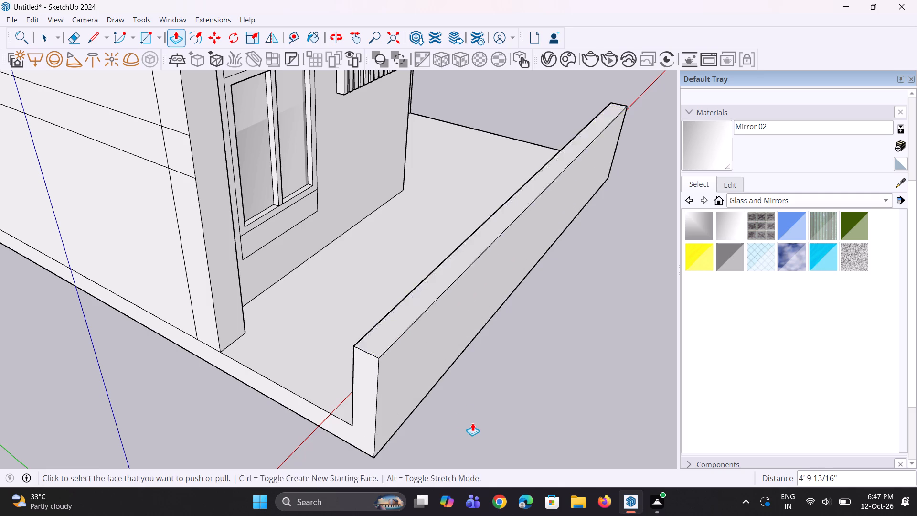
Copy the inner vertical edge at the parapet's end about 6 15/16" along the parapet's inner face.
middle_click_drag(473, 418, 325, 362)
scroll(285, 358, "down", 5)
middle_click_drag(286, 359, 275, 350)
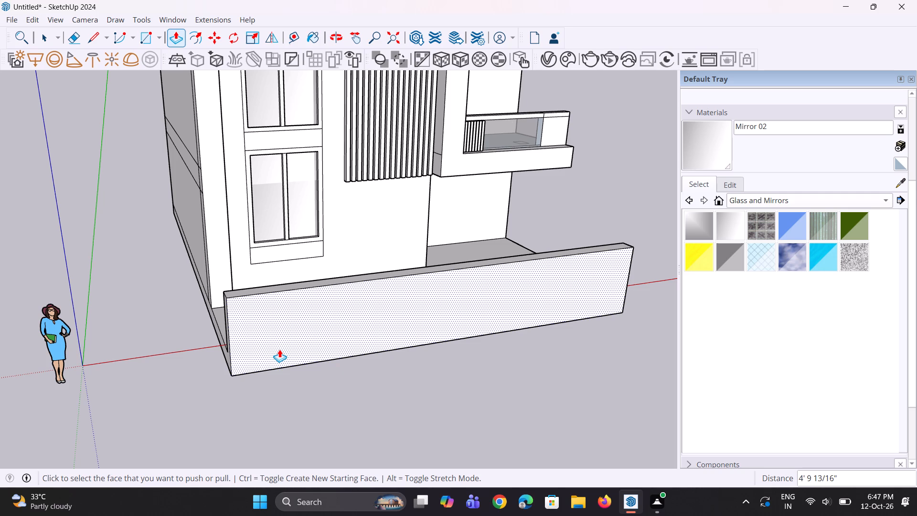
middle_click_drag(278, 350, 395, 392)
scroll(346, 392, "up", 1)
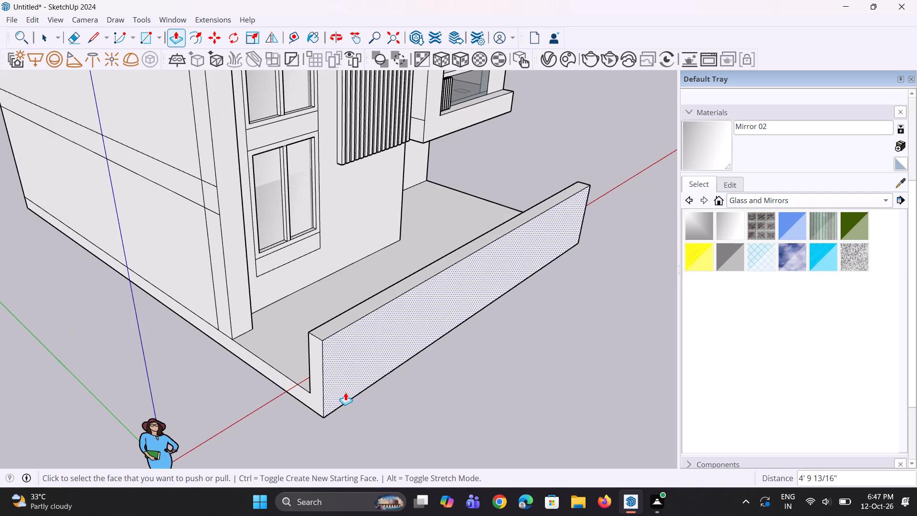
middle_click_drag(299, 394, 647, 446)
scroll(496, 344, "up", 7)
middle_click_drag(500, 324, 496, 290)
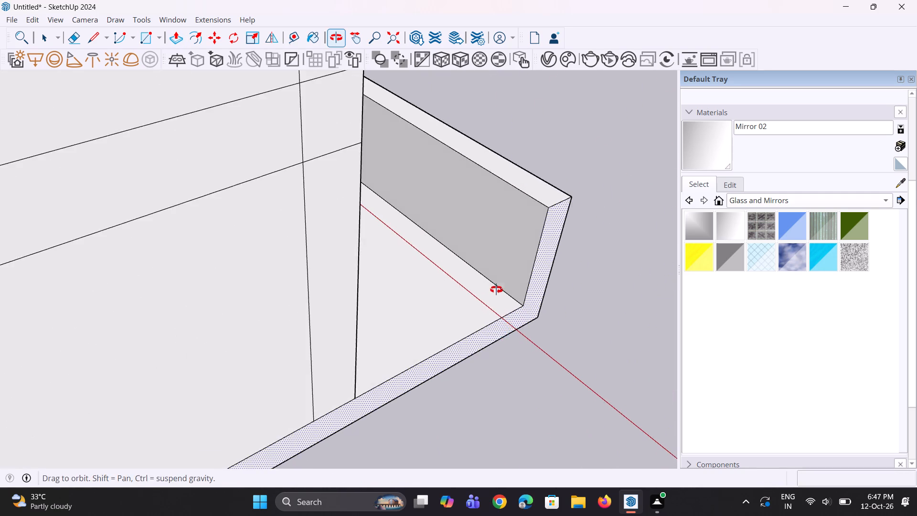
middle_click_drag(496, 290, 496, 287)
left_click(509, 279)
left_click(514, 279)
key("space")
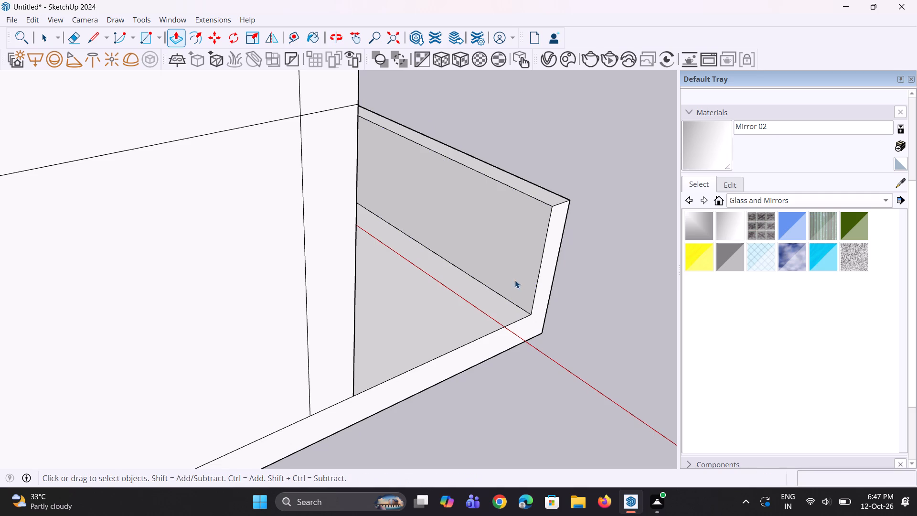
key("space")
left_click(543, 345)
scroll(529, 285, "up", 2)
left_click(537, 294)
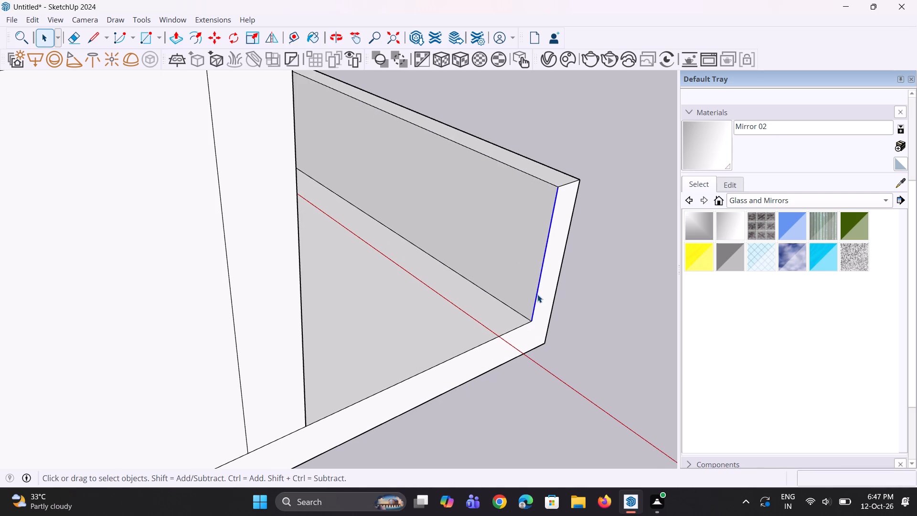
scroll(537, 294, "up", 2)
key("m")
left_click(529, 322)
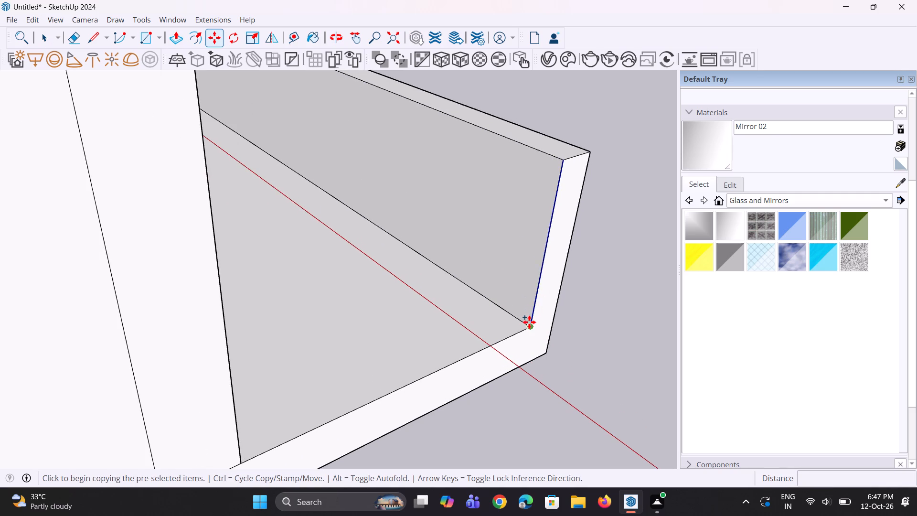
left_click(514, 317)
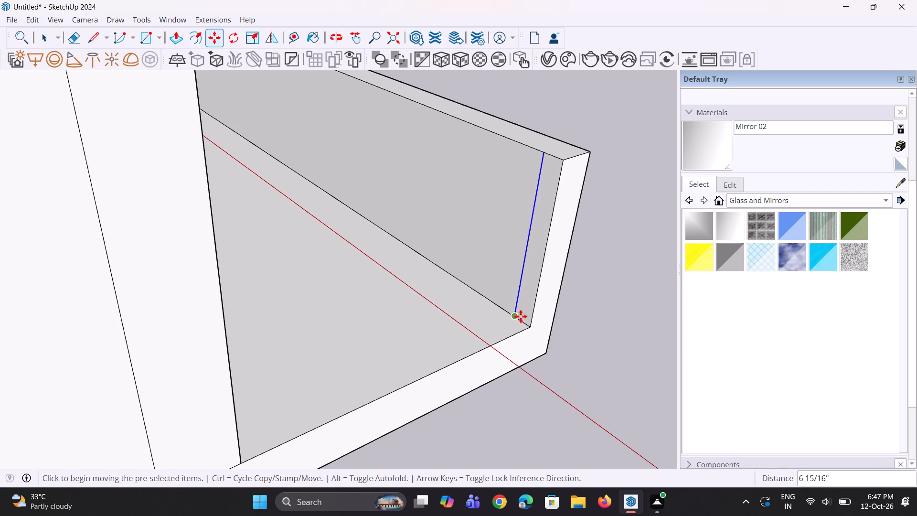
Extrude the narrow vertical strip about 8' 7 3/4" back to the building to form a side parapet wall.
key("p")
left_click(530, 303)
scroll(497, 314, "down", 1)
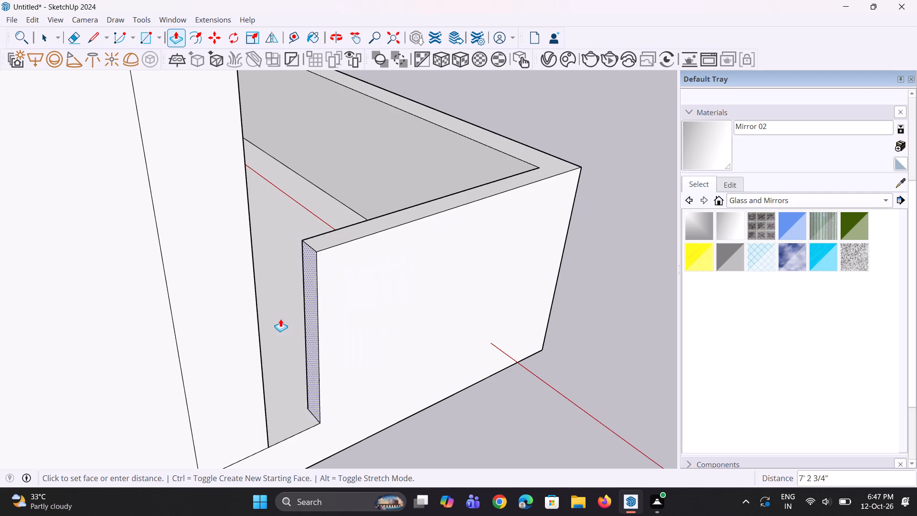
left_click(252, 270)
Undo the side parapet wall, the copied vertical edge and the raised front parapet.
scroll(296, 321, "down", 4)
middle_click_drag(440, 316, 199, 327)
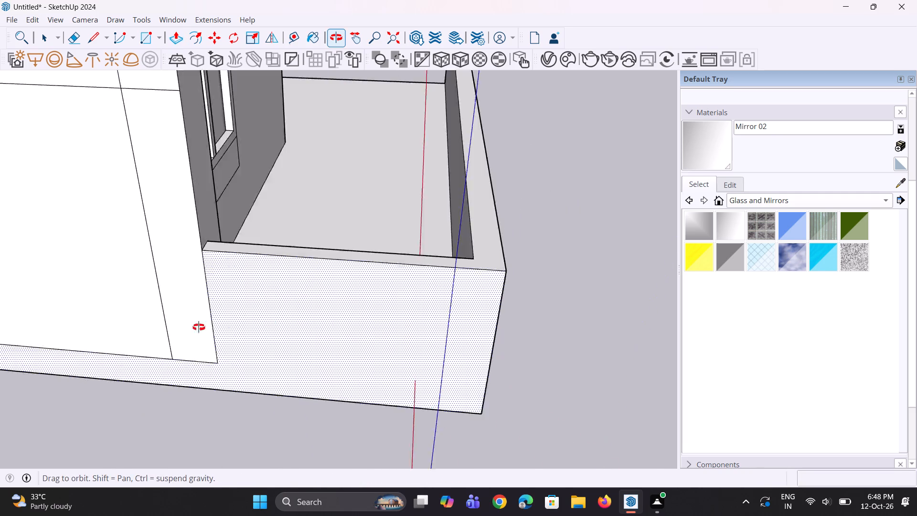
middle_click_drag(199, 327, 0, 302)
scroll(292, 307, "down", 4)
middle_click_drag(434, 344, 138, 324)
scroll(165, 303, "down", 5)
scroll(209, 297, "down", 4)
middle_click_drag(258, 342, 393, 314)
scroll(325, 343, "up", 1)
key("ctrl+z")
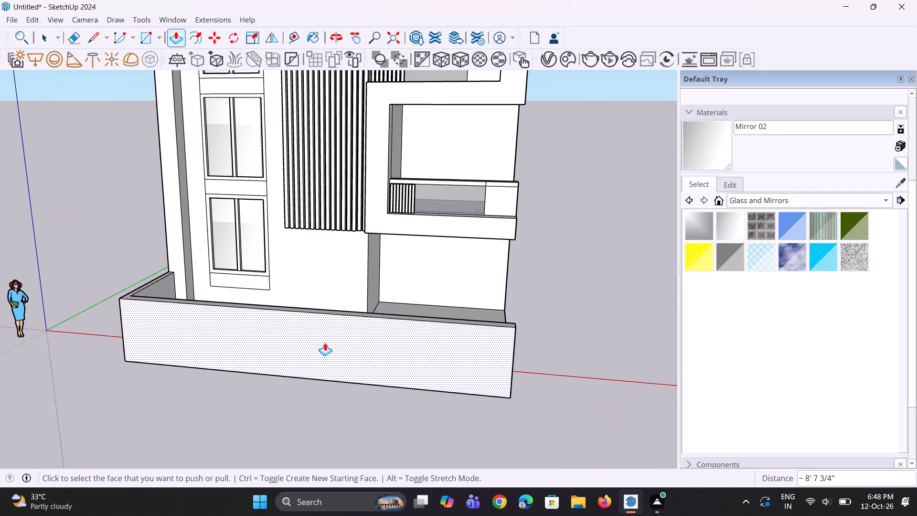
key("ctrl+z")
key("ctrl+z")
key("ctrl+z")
Copy the platform's top side edge beside the window bay inward about 1' 8 7/16", ending on the front strip line.
middle_click_drag(273, 365, 276, 369, "ctrl")
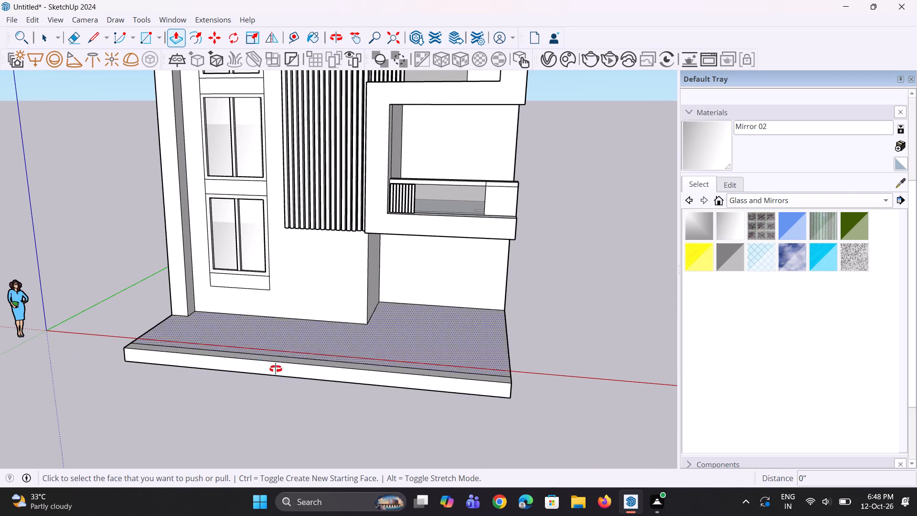
middle_click_drag(276, 369, 331, 415, "ctrl")
scroll(174, 371, "up", 2)
middle_click_drag(160, 353, 193, 402)
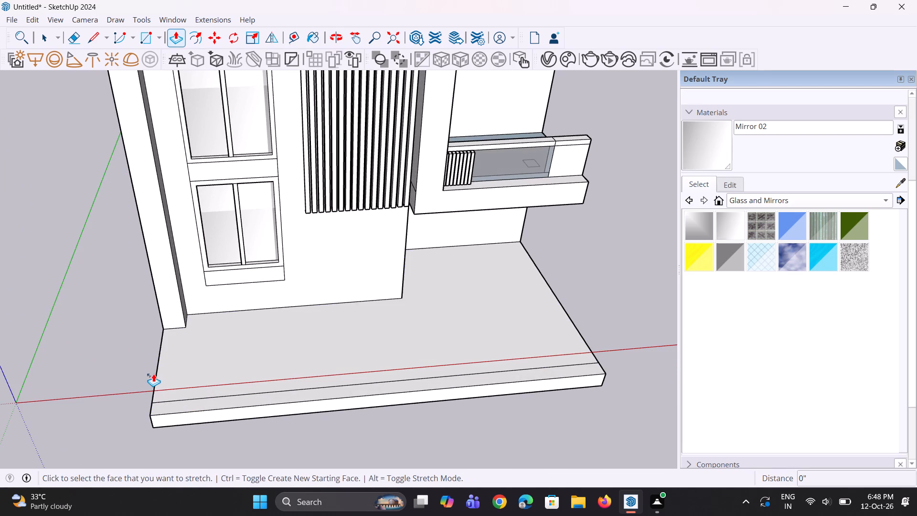
key("space")
left_click(155, 379)
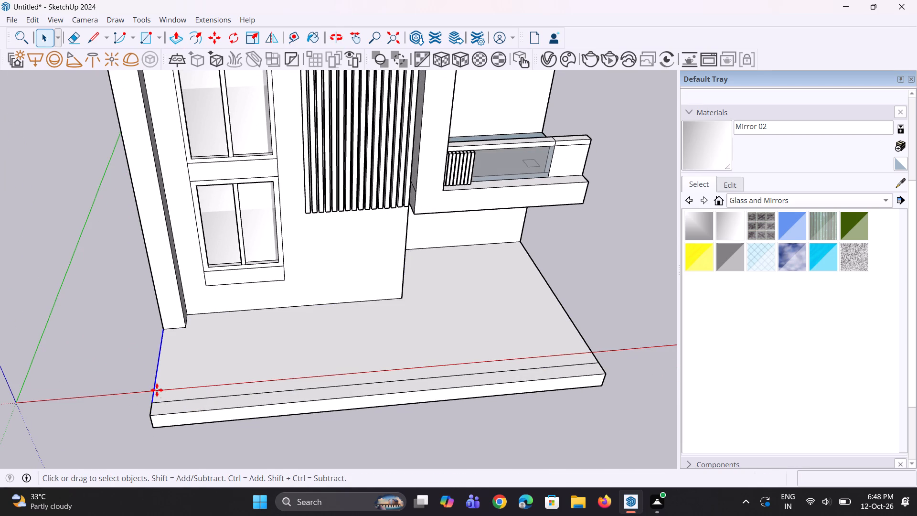
key("m")
left_click(153, 401)
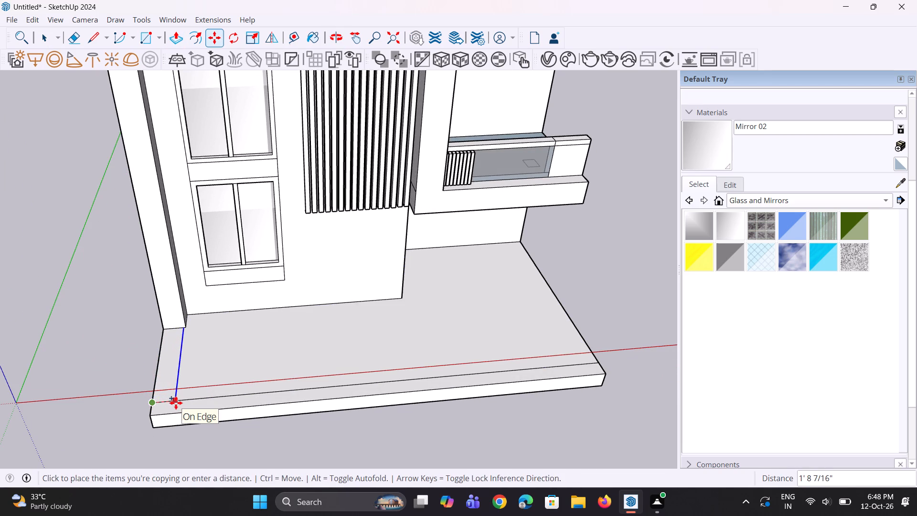
left_click(176, 403)
Raise the marked side strip about 6' 3 7/16" to form a boundary wall beside the window bay.
middle_click_drag(199, 412, 159, 399)
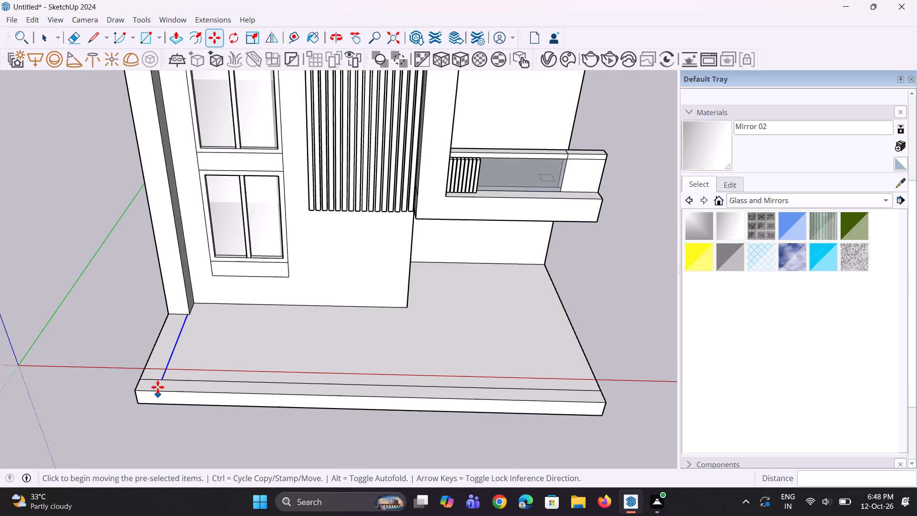
key("p")
left_click(158, 366)
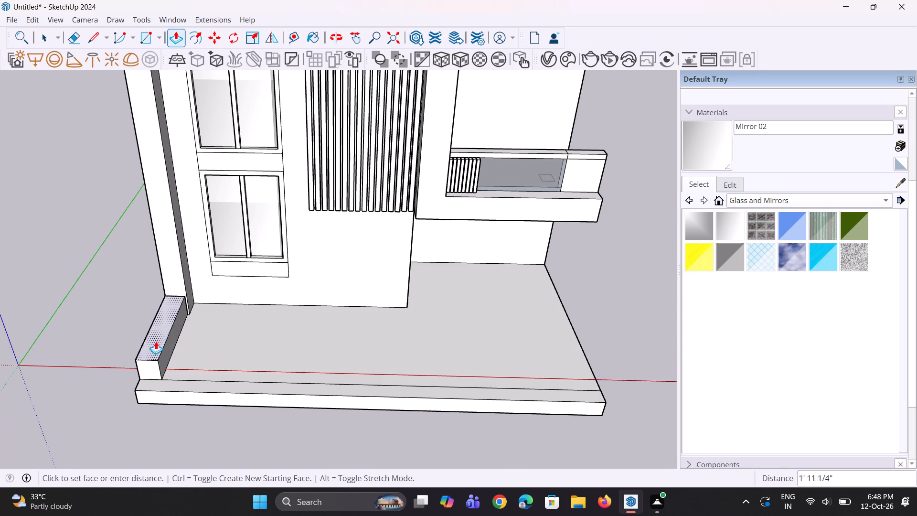
left_click(158, 298)
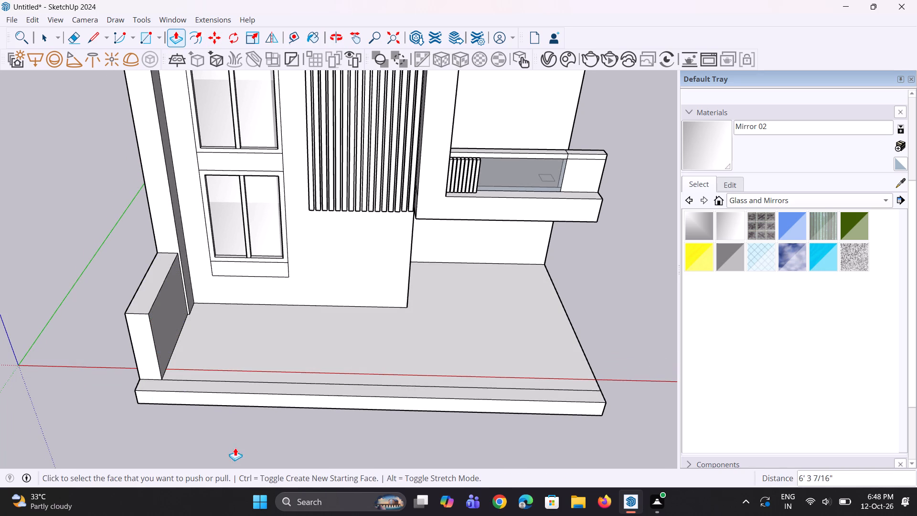
Examine the new side wall and platform in relation to the whole front facade.
middle_click_drag(236, 448, 230, 445)
scroll(227, 440, "down", 8)
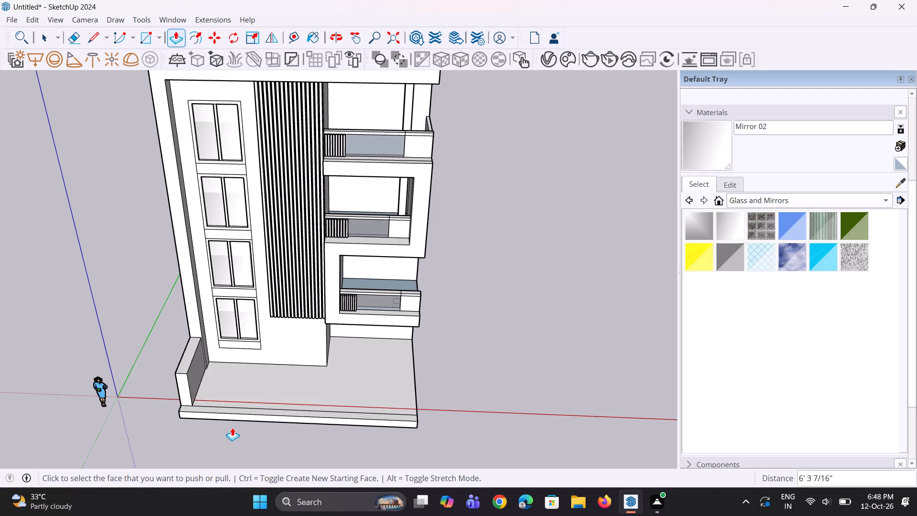
scroll(232, 428, "down", 2)
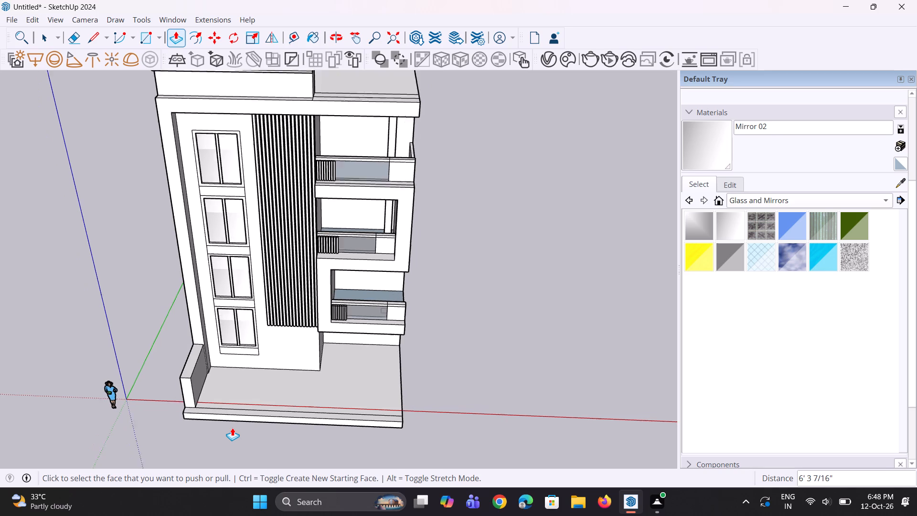
scroll(232, 428, "down", 1)
middle_click_drag(290, 444, 300, 399)
scroll(305, 419, "up", 7)
middle_click_drag(305, 419, 319, 449)
scroll(330, 373, "down", 9)
middle_click_drag(335, 412, 335, 427)
scroll(390, 380, "up", 5)
Extend the platform's side face on the balcony side outward about 6' 5 1/8".
middle_click_drag(397, 386, 284, 338)
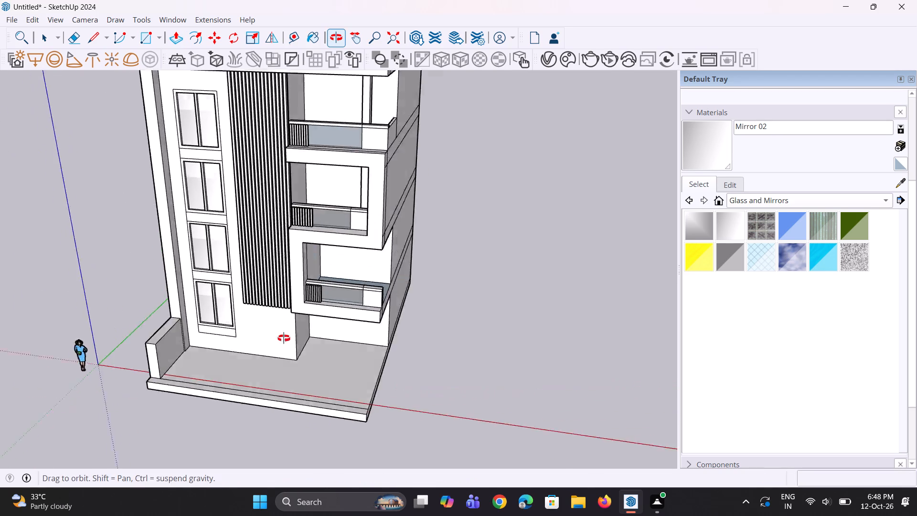
middle_click_drag(284, 338, 267, 333)
scroll(348, 392, "up", 3)
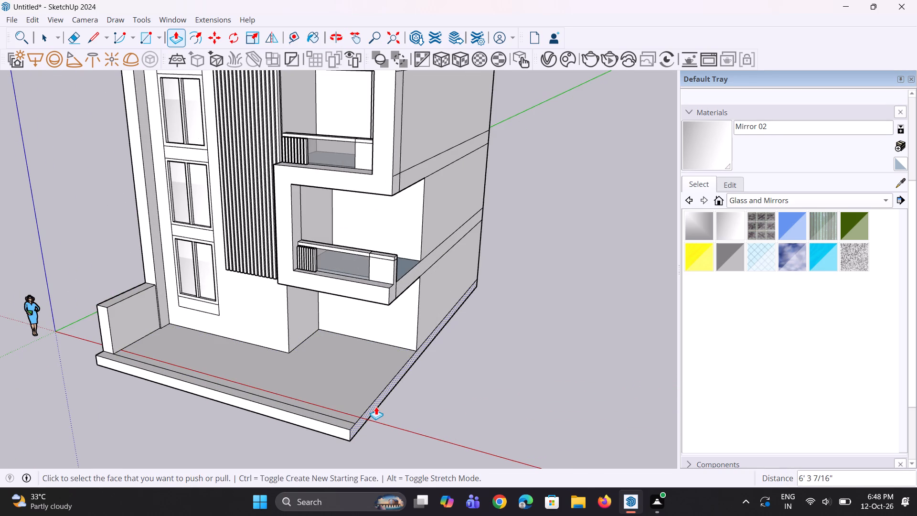
left_click(376, 407)
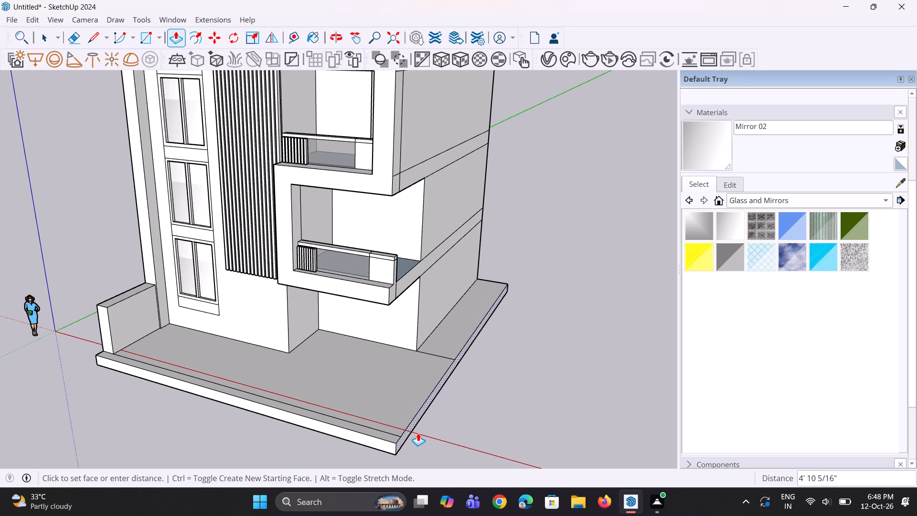
left_click(428, 439)
Erase the leftover dividing line on the platform's top surface beside the balcony-side wall.
scroll(341, 375, "down", 3)
middle_click_drag(337, 409, 438, 421)
scroll(437, 396, "up", 4)
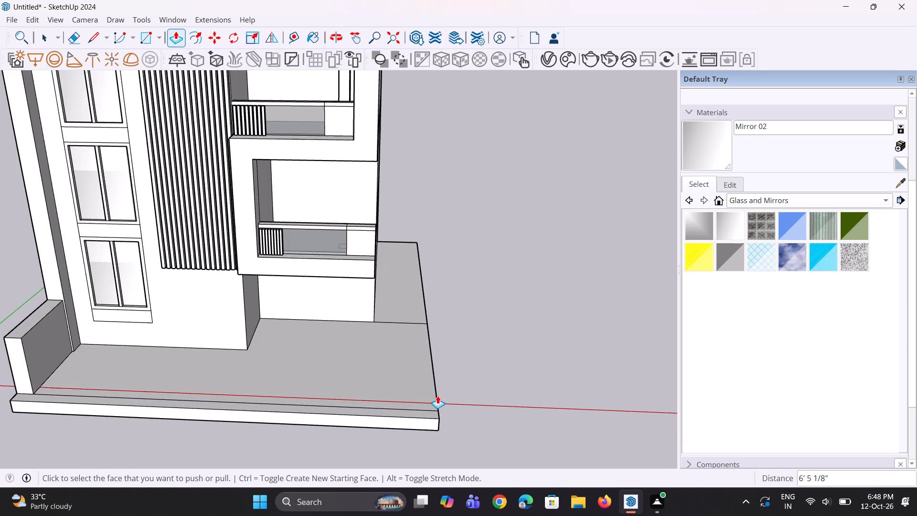
key("space")
key("e")
scroll(423, 388, "up", 1)
left_click_drag(407, 312, 405, 337)
scroll(377, 353, "down", 2)
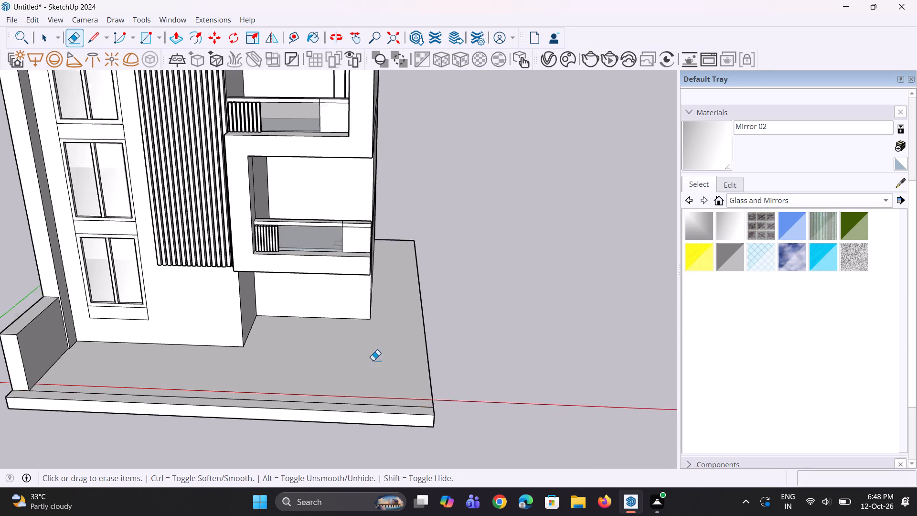
Copy the platform's balcony-side top edge inward about 1' 9" to mark a strip for the side wall.
scroll(373, 360, "down", 1)
middle_click_drag(388, 363, 389, 359)
key("space")
left_click(422, 376)
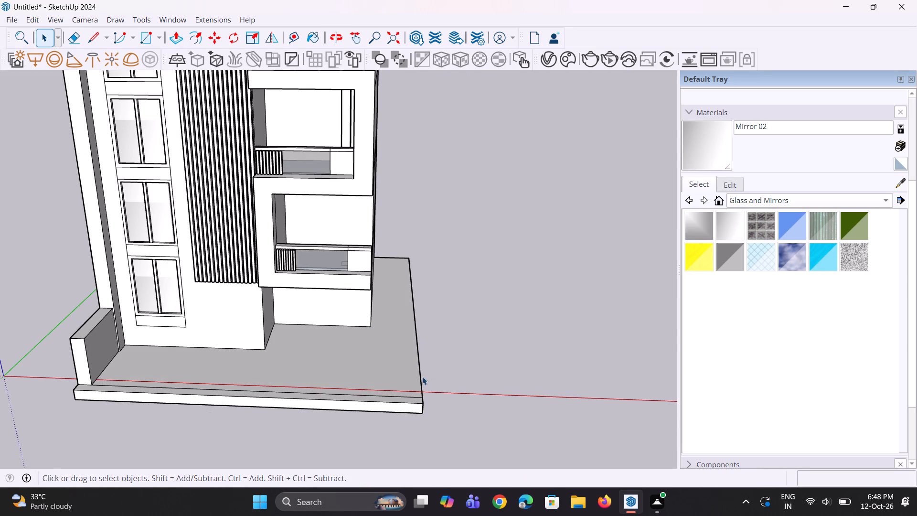
scroll(418, 390, "up", 5)
key("m")
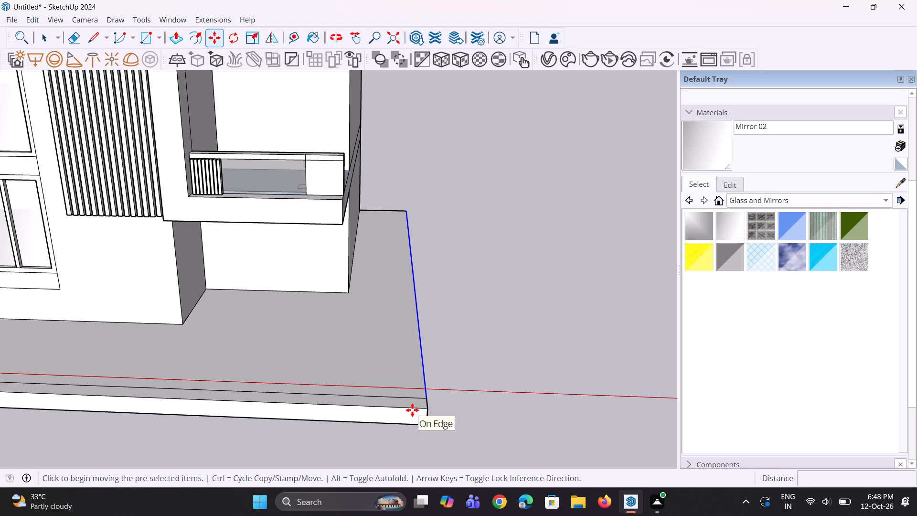
left_click(427, 403)
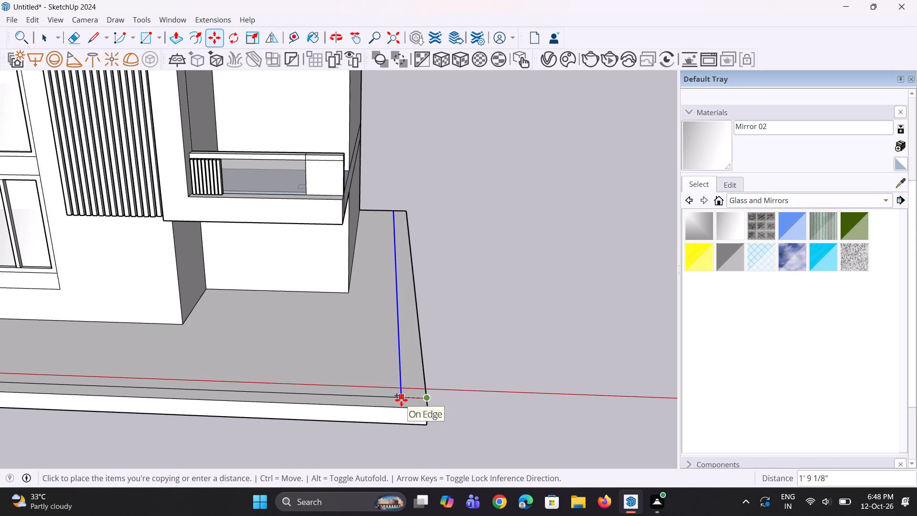
left_click(403, 400)
Raise the marked balcony-side strip into a boundary wall along the platform's edge.
scroll(412, 373, "up", 1)
key("p")
left_click(413, 373)
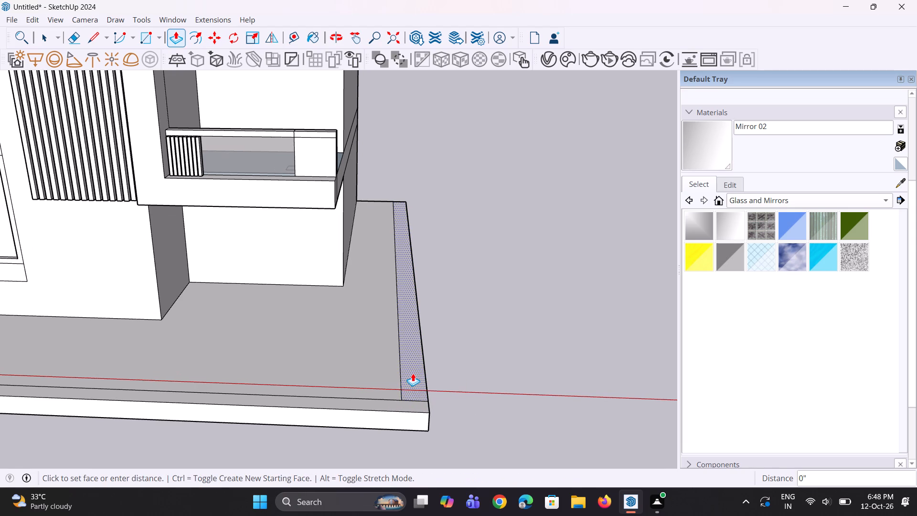
left_click(421, 304)
Push the inner face of the balcony-side boundary wall slightly outward to thin the wall.
middle_click_drag(428, 389, 392, 330)
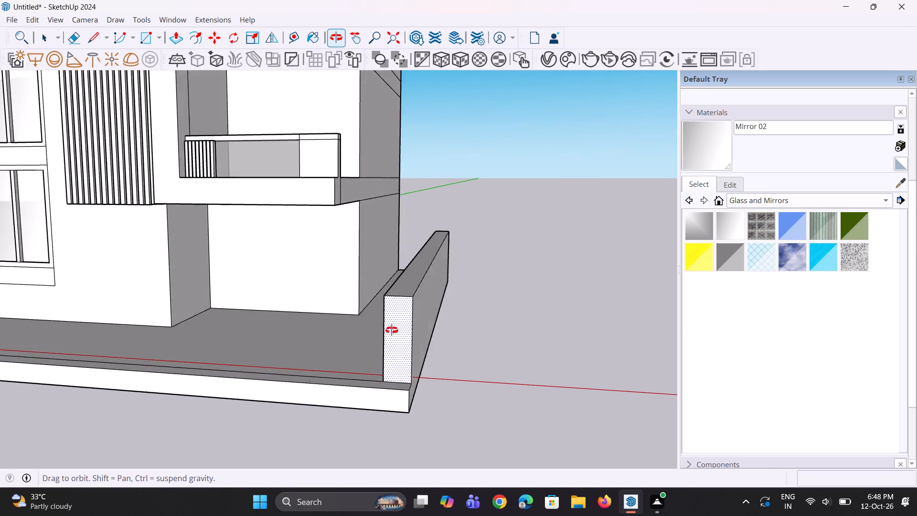
middle_click_drag(392, 330, 476, 347)
scroll(442, 363, "up", 2)
left_click(414, 355)
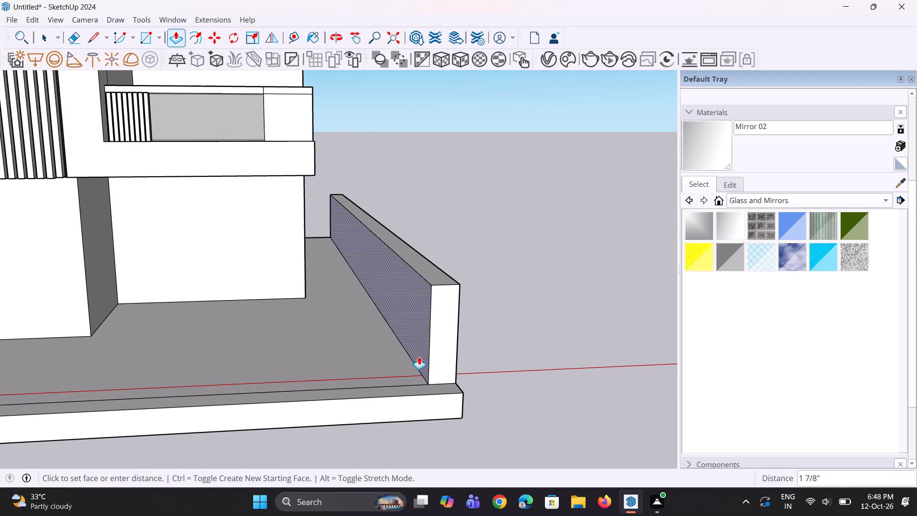
left_click(423, 359)
middle_click_drag(437, 368, 415, 377)
key("space")
key("space")
Examine both side boundary walls and the platform in relation to the whole building.
scroll(413, 367, "down", 5)
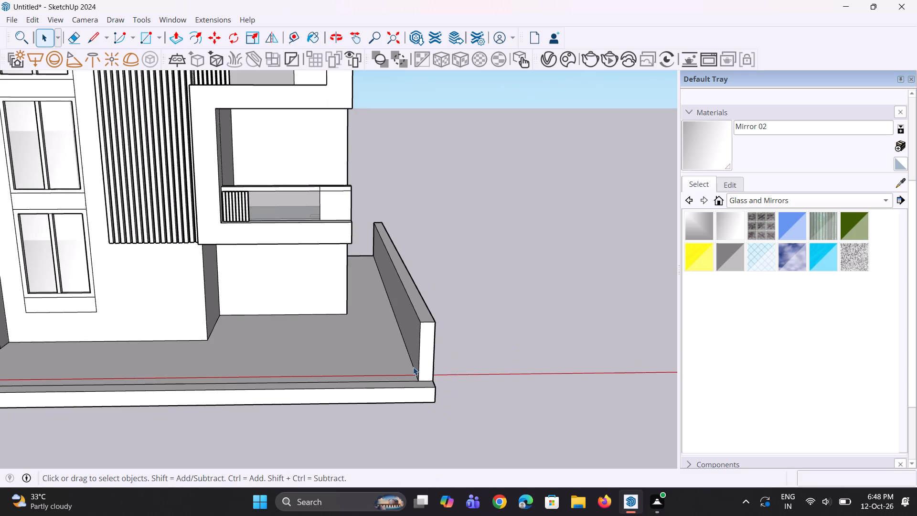
scroll(413, 366, "down", 3)
middle_click_drag(413, 366, 411, 374)
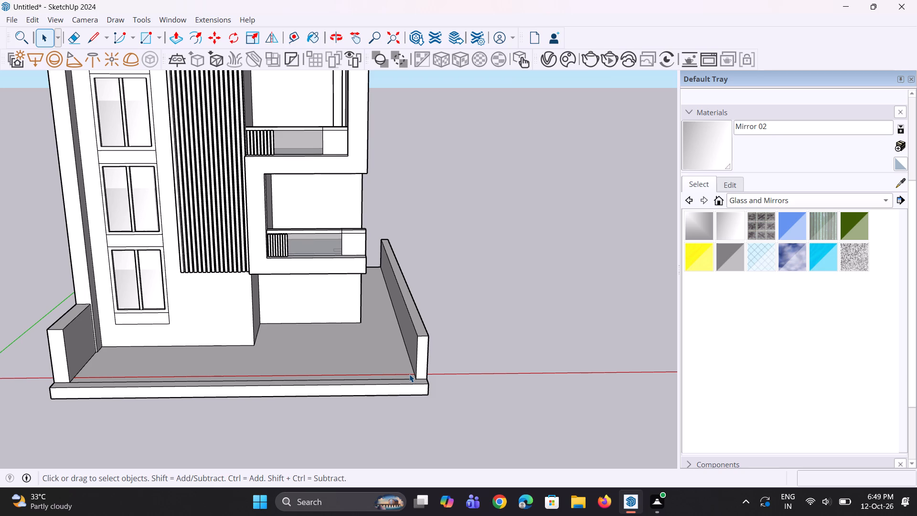
scroll(404, 372, "down", 2)
middle_click_drag(221, 318, 250, 339)
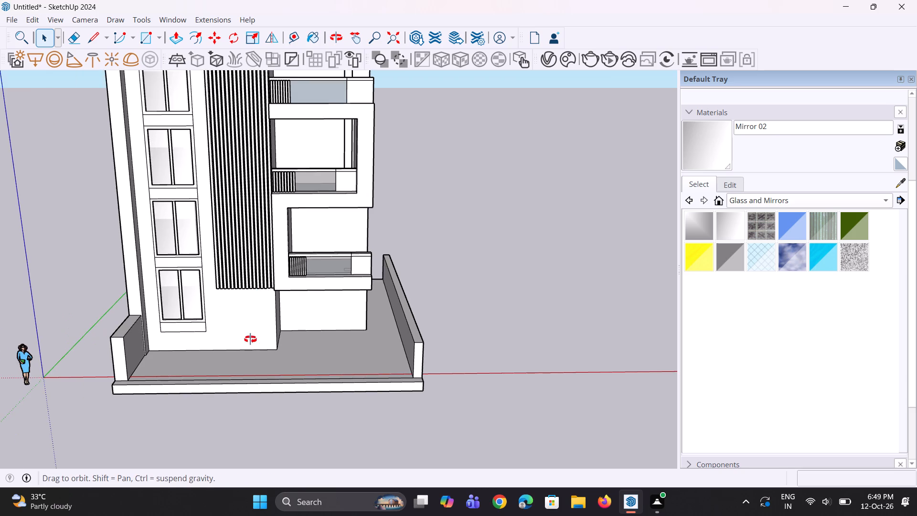
middle_click_drag(250, 339, 500, 328)
scroll(355, 350, "down", 9)
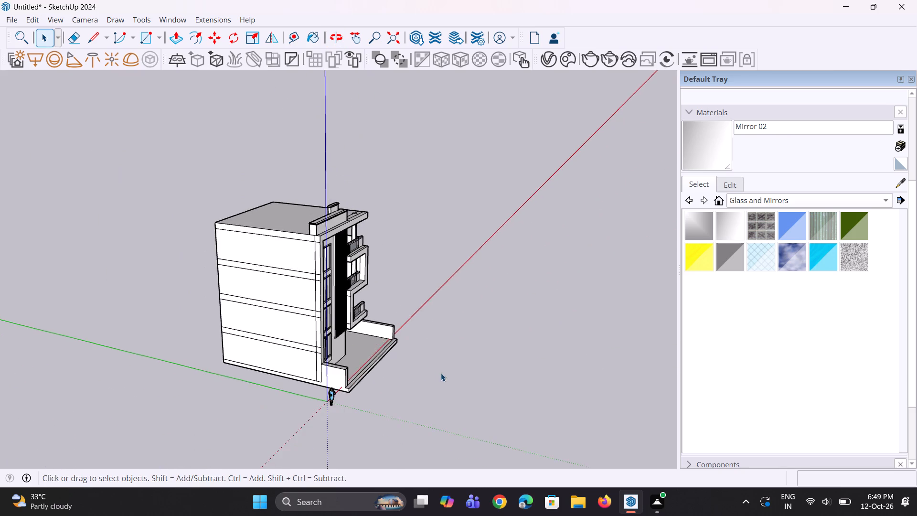
middle_click_drag(441, 376, 300, 395)
scroll(374, 369, "up", 8)
middle_click_drag(405, 339, 347, 338)
scroll(405, 339, "down", 1)
Extend the balcony-side wall's front end about 1' 2 13/16" to the platform's front edge.
scroll(451, 372, "up", 13)
key("p")
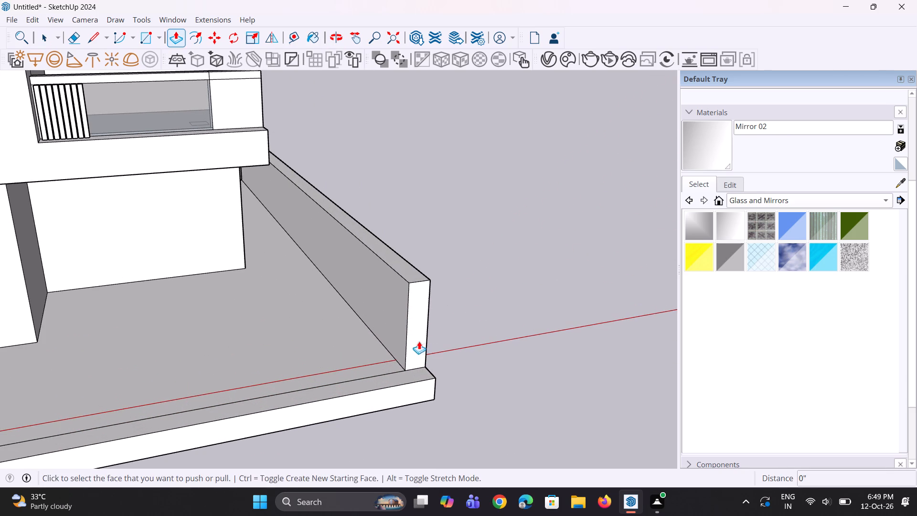
left_click(418, 341)
left_click(396, 384)
Copy the balcony-side wall's inner front vertical edge back about 1' 2 13/16" to the platform line, marking the front wall's thickness.
middle_click_drag(391, 385, 425, 385)
scroll(420, 369, "up", 3)
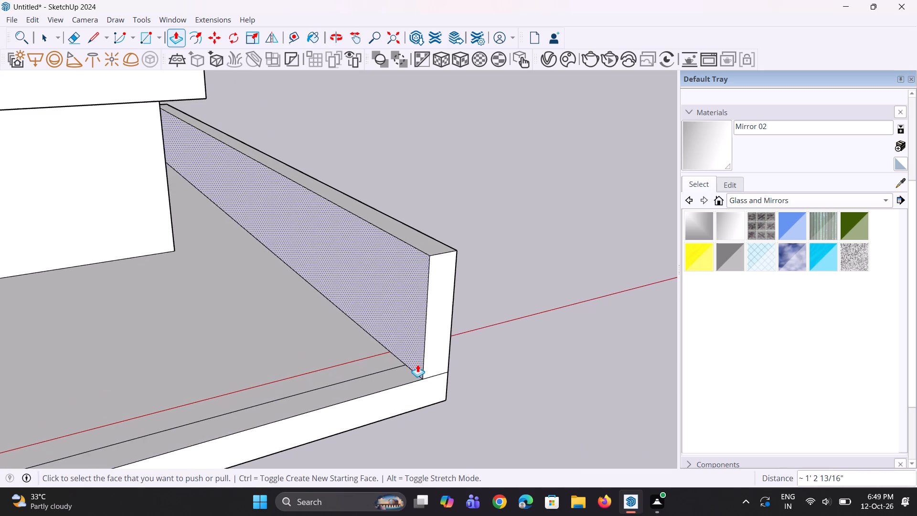
key("space")
left_click(422, 362)
scroll(425, 376, "up", 1)
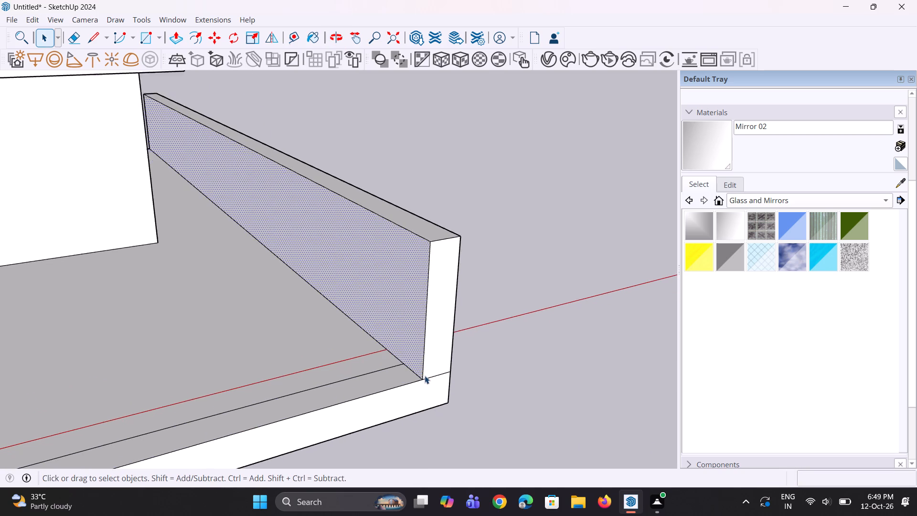
scroll(425, 376, "up", 1)
left_click(422, 361)
key("m")
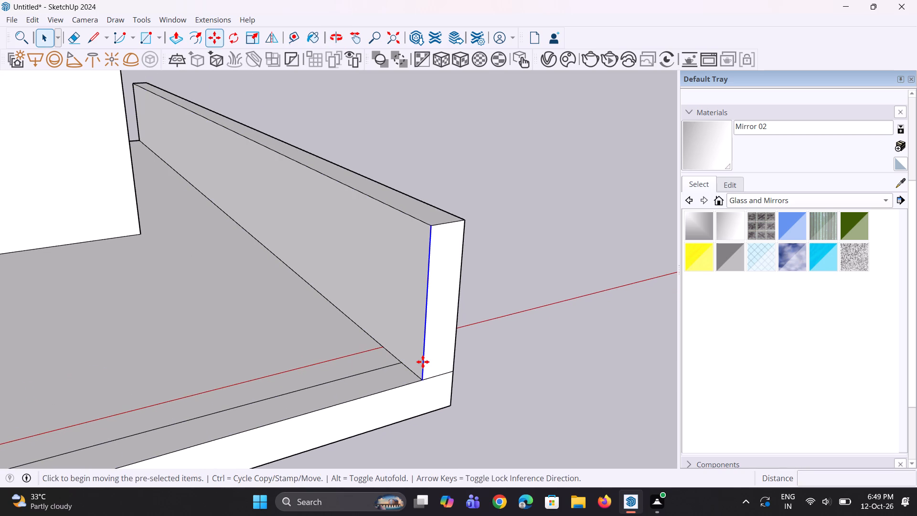
left_click(421, 377)
left_click(405, 367)
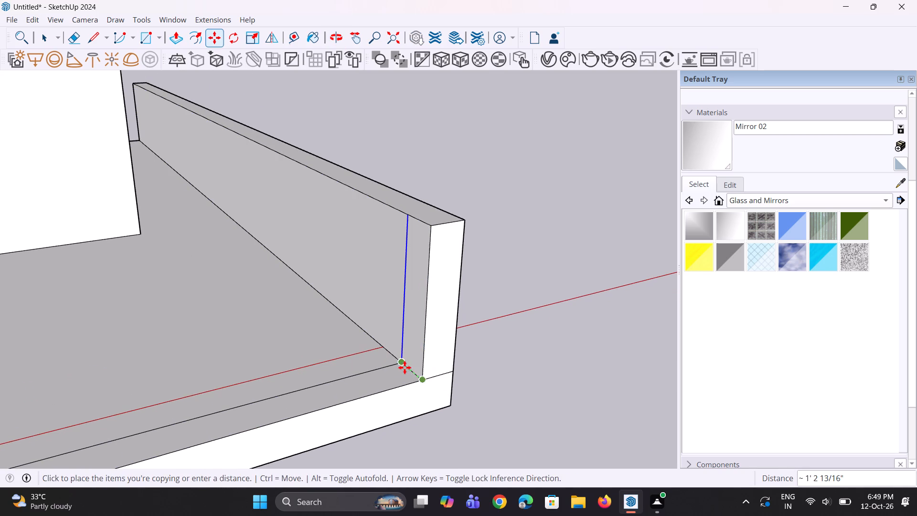
Pull the marked strip on the balcony-side wall 3' 5 1/2" along the platform front to form a front wall return.
middle_click_drag(430, 373, 436, 376)
key("space")
key("p")
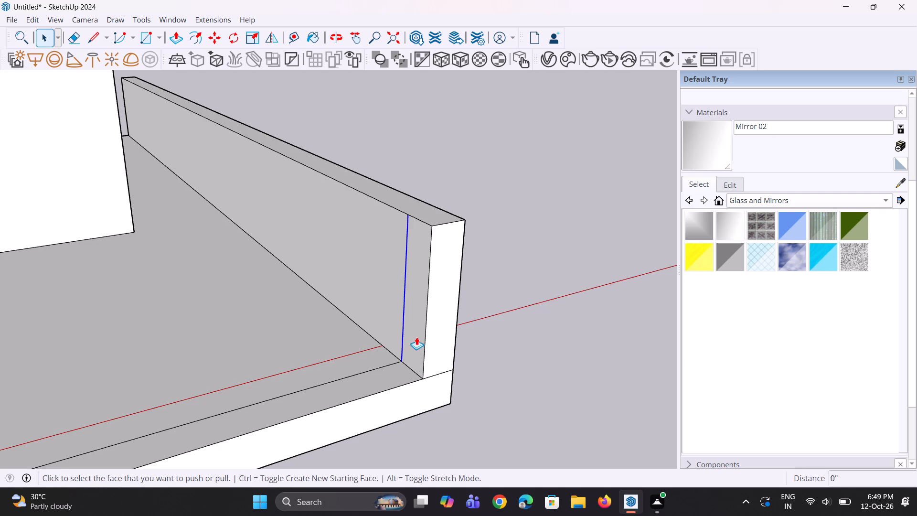
left_click(416, 336)
scroll(384, 353, "down", 7)
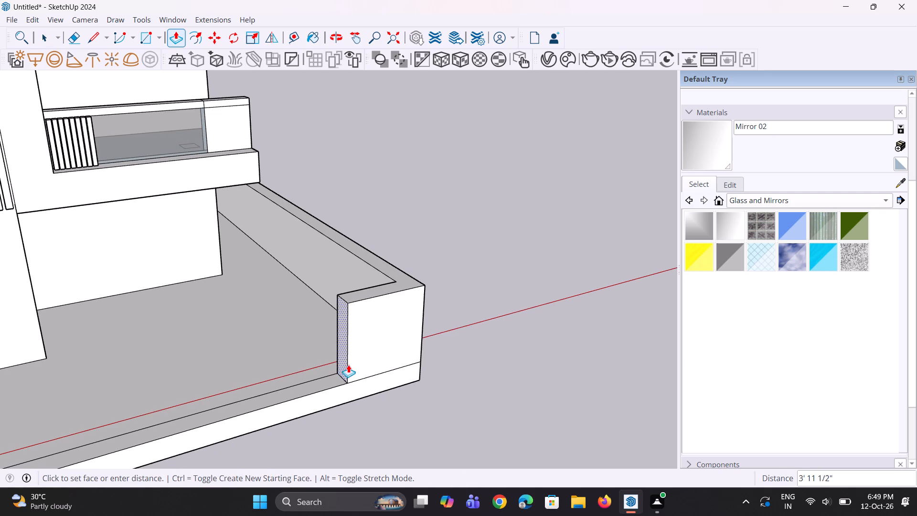
left_click(352, 360)
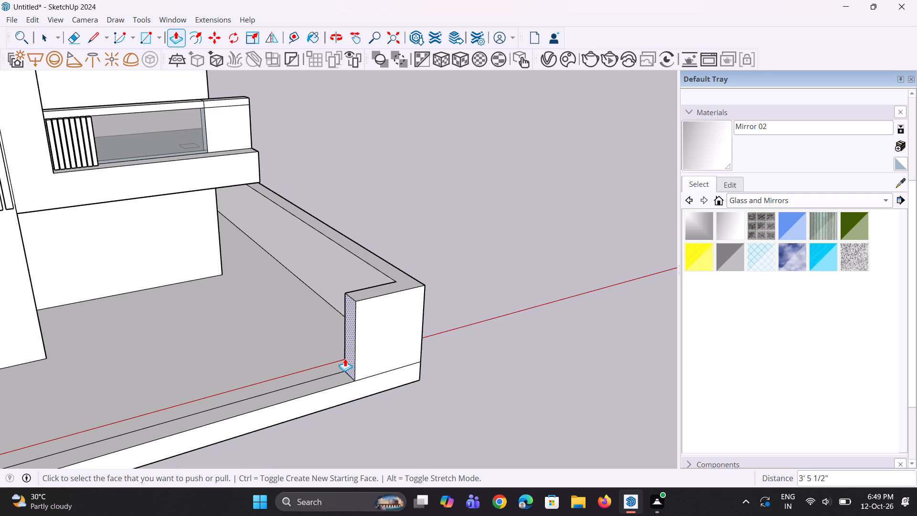
Extend the end of the front wall return a further 11 3/8" as a separate segment.
left_click(345, 358)
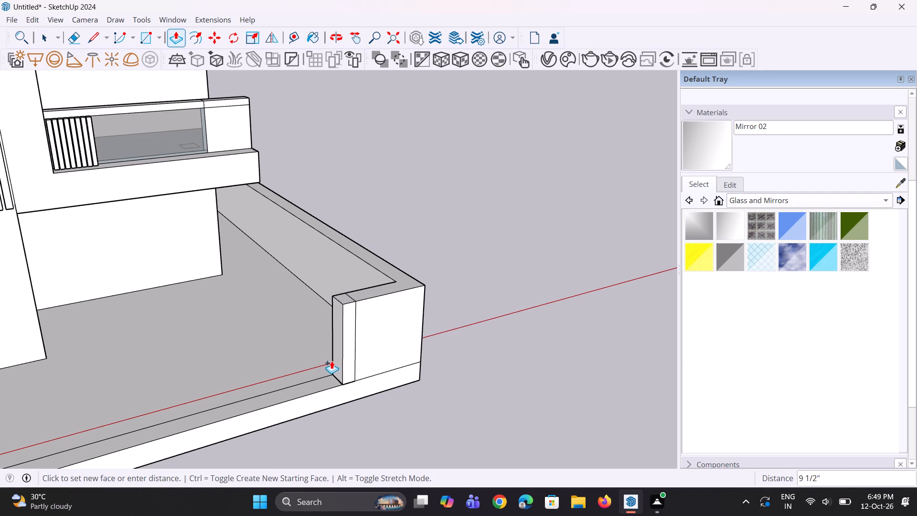
left_click(331, 361)
Extend the window-side wall's front end about 1' 2 13/16" to the platform's front edge.
scroll(359, 345, "down", 11)
middle_click_drag(344, 368, 120, 366)
scroll(156, 321, "up", 5)
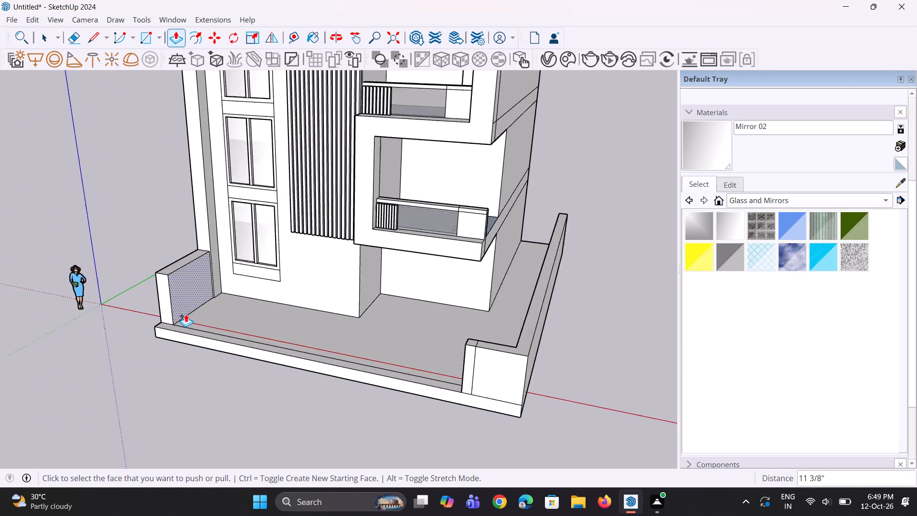
scroll(186, 314, "up", 8)
middle_click_drag(179, 322, 172, 336)
scroll(143, 340, "up", 2)
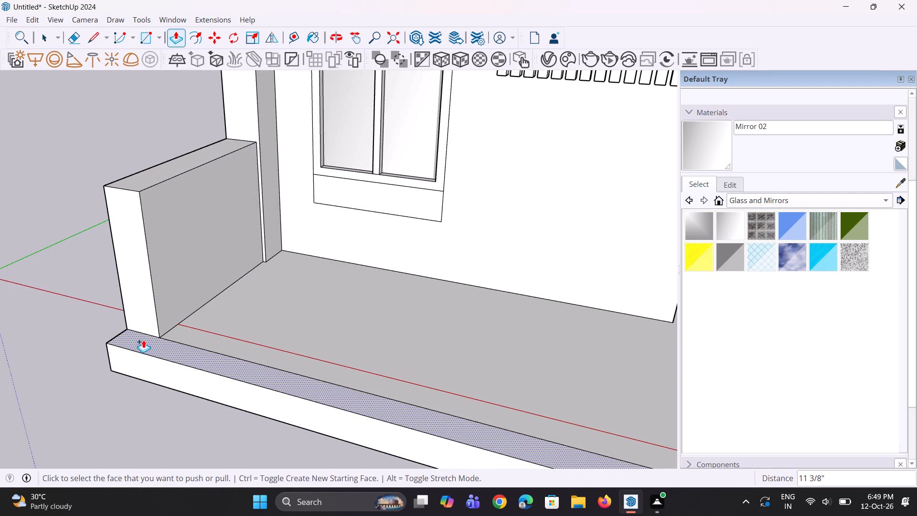
left_click(148, 318)
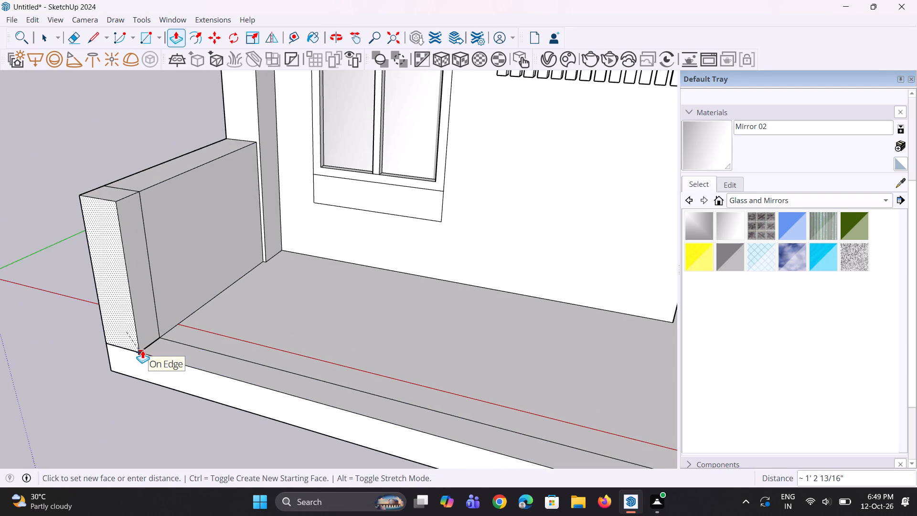
left_click(142, 350)
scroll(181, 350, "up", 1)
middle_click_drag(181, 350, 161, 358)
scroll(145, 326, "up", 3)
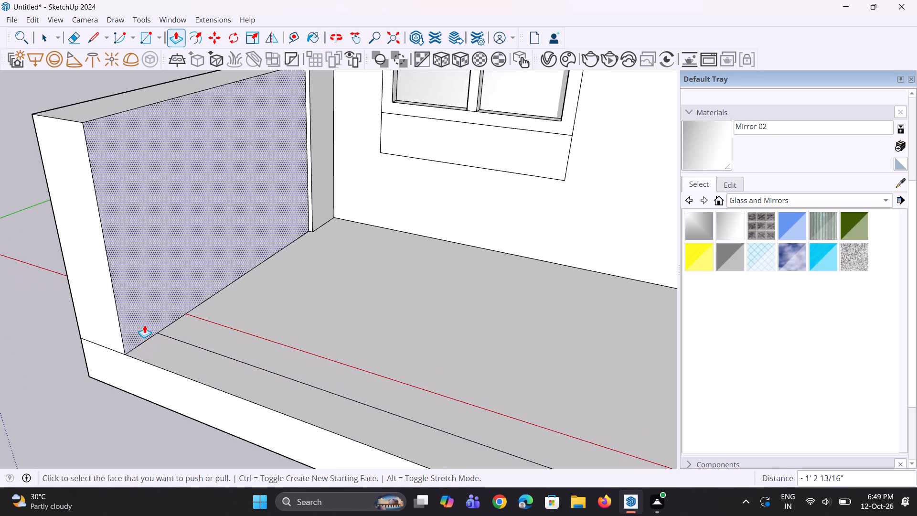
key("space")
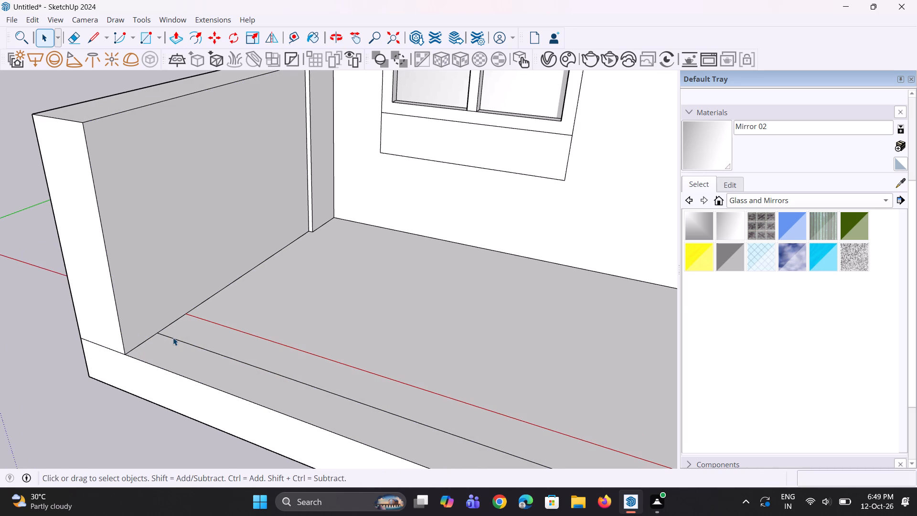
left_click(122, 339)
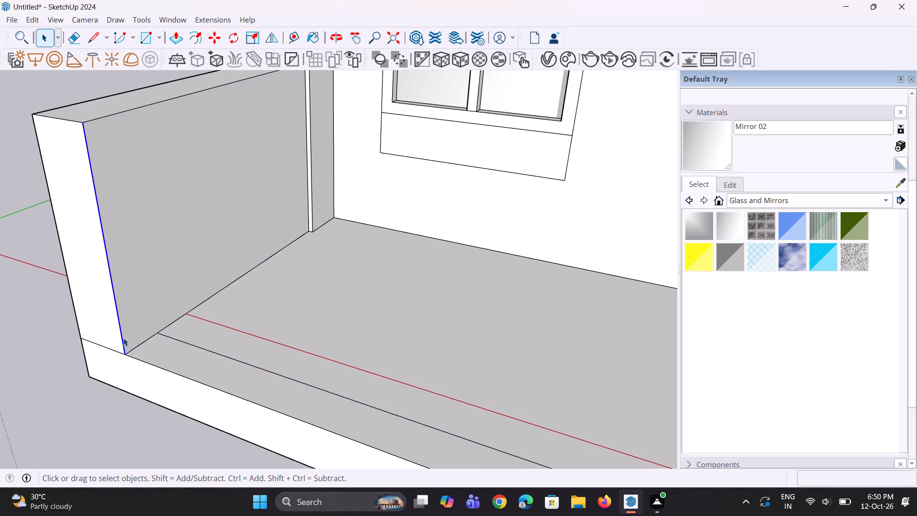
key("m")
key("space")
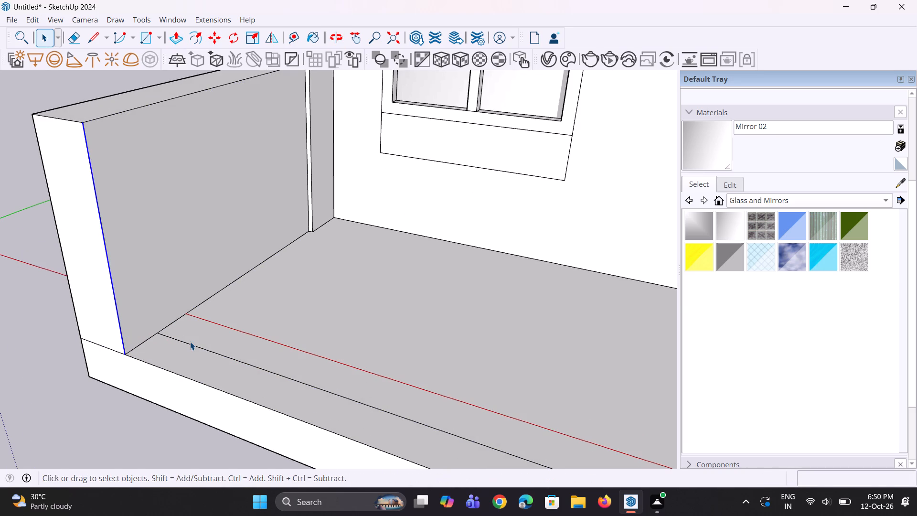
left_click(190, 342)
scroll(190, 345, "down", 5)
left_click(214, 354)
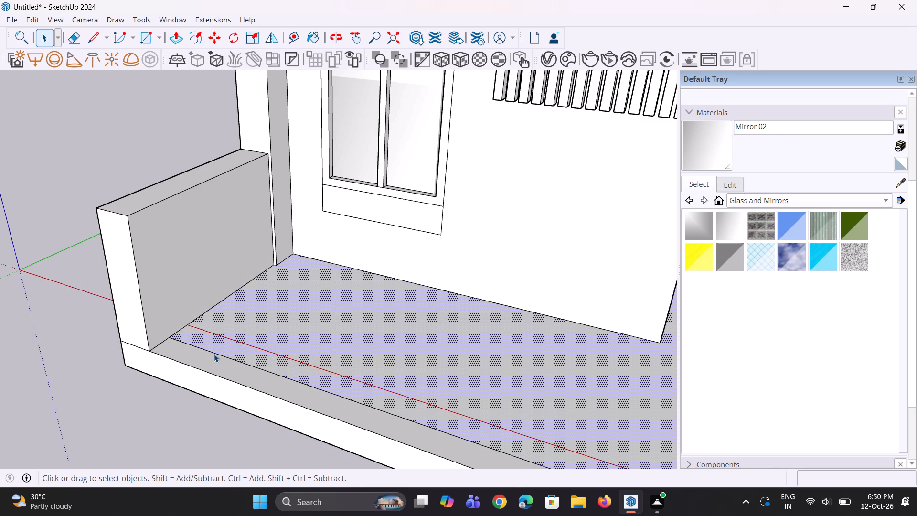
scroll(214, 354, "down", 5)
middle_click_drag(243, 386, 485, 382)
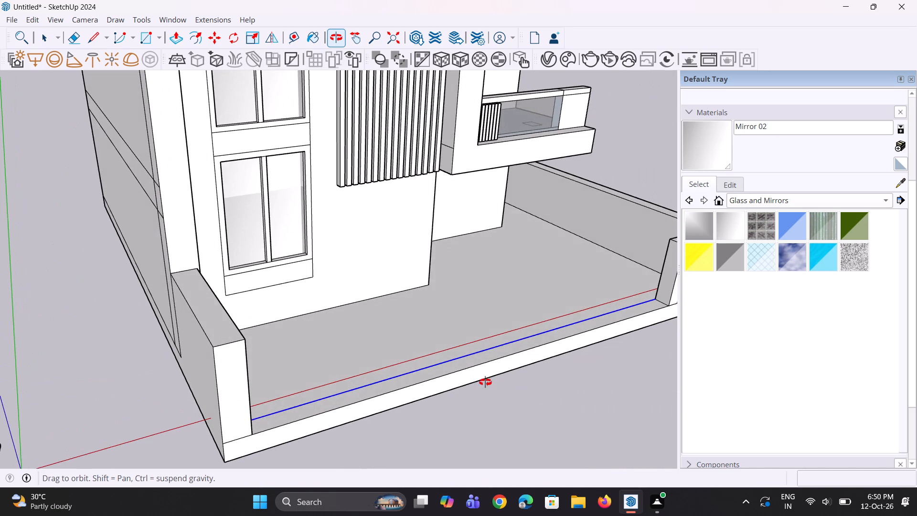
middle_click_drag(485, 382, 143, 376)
Copy the window-side wall's inner front vertical edge back about 1' 2 13/16" to the platform line.
scroll(181, 333, "up", 3)
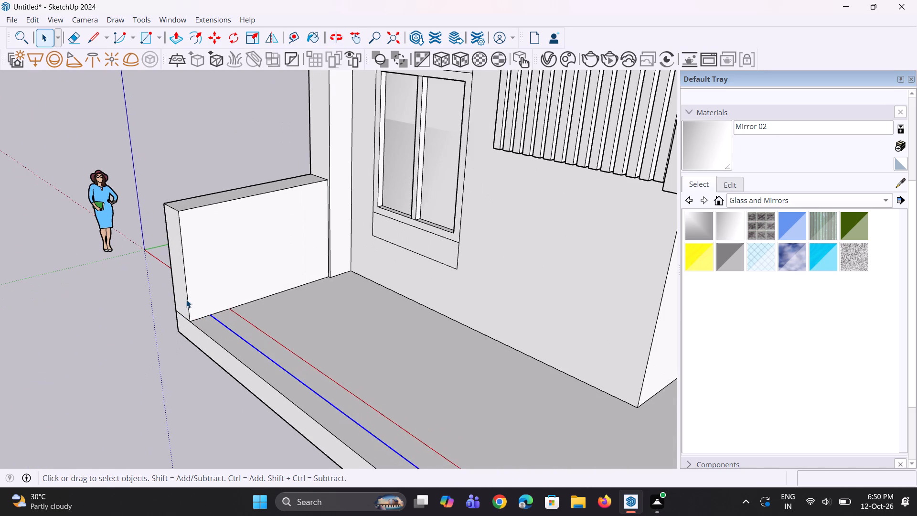
left_click(187, 300)
scroll(186, 304, "up", 6)
key("m")
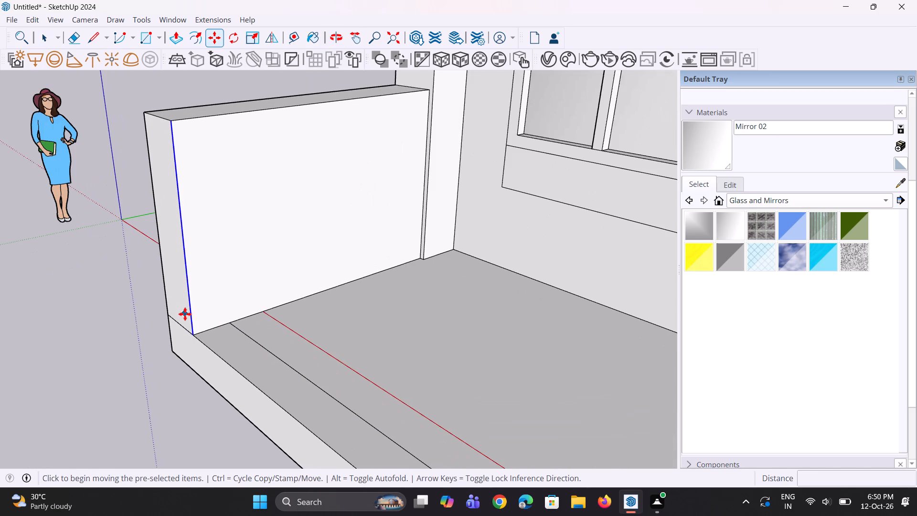
left_click(194, 333)
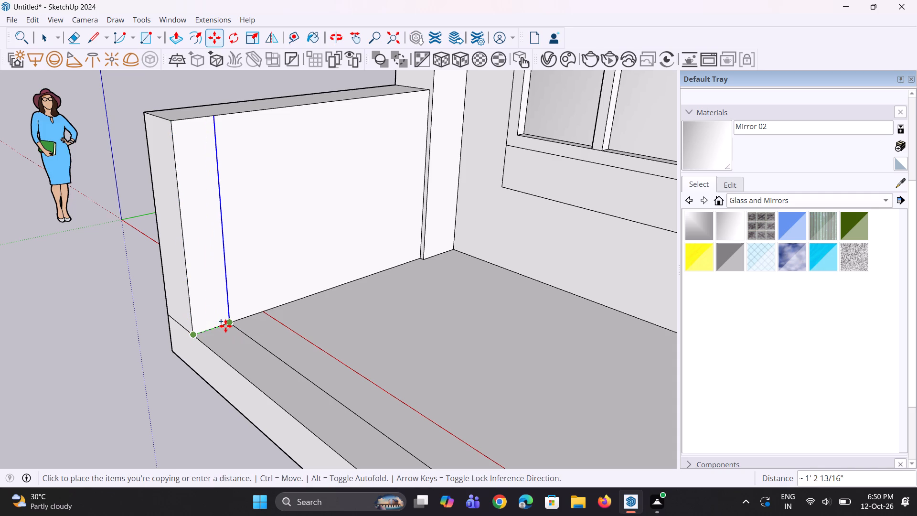
left_click(225, 326)
Pull the marked strip on the window-side wall about 20' 1 5/16" along the platform front, leaving an entrance gap.
scroll(195, 317, "down", 5)
key("p")
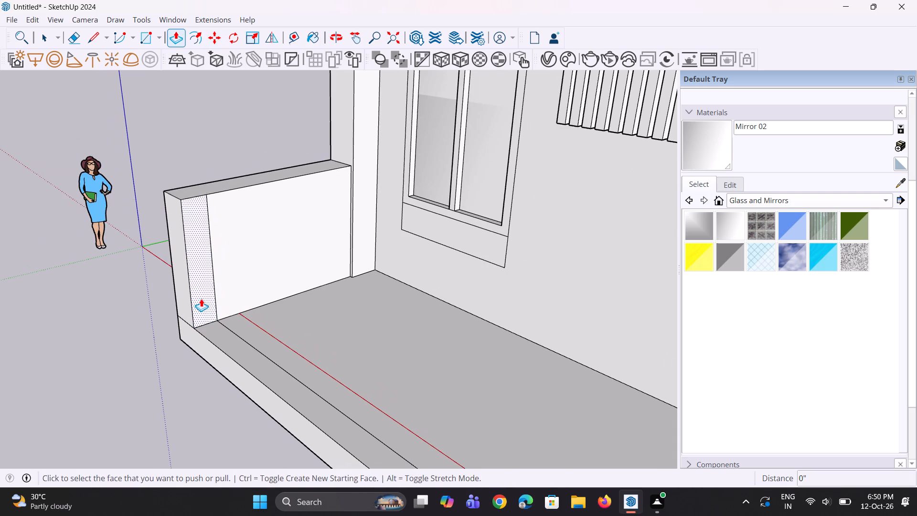
left_click(201, 299)
scroll(236, 328, "down", 14)
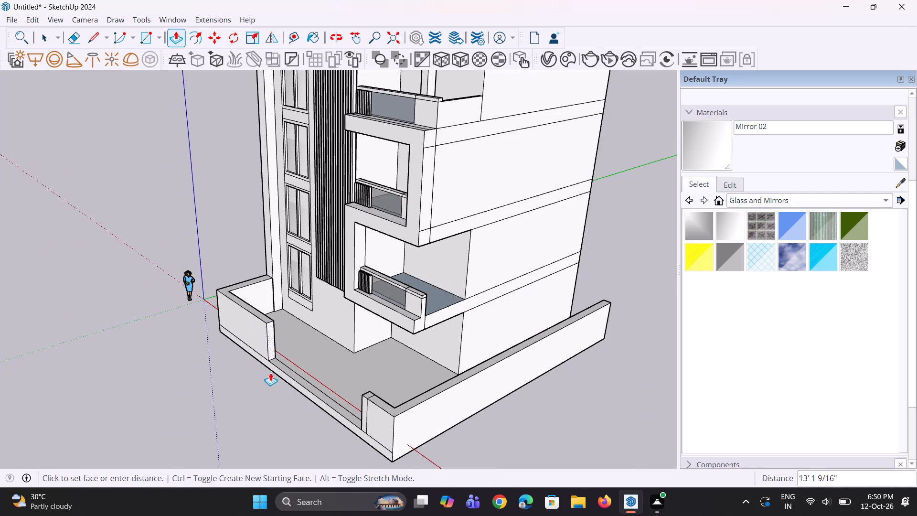
left_click(285, 390)
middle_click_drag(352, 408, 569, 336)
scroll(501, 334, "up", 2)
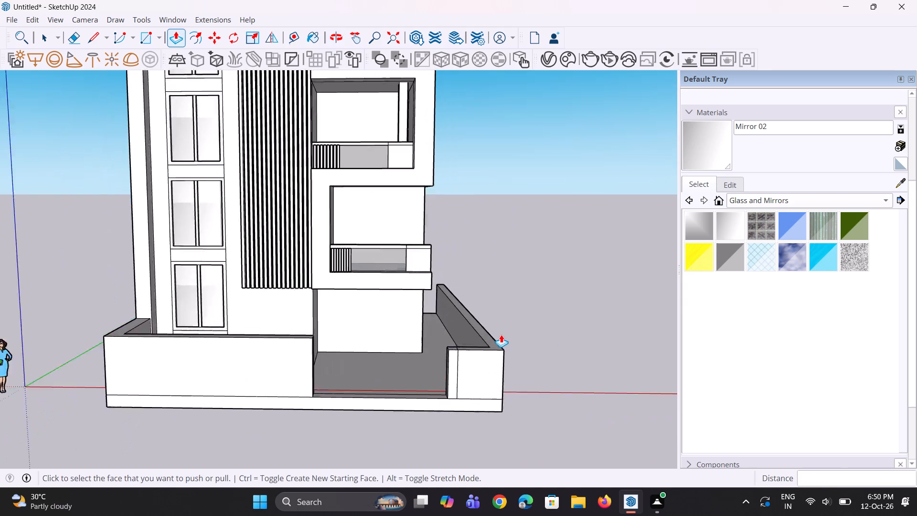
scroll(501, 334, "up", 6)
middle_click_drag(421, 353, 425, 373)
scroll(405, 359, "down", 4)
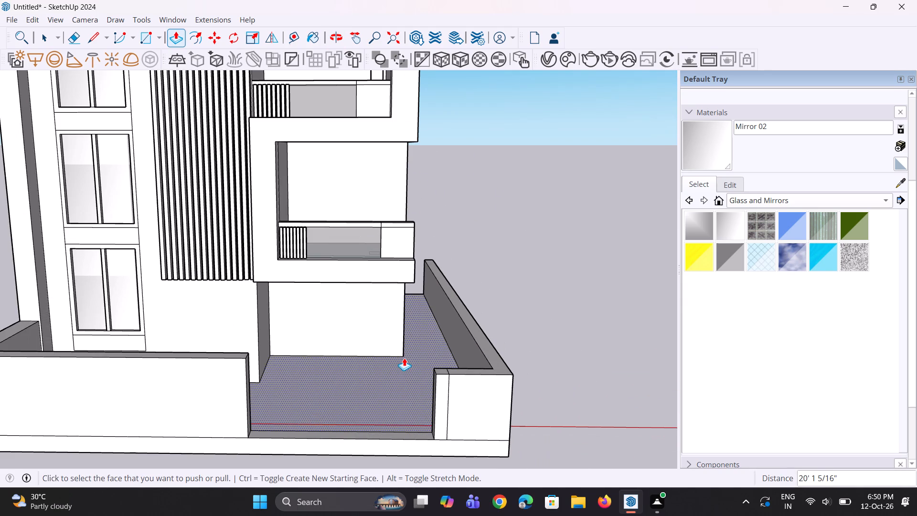
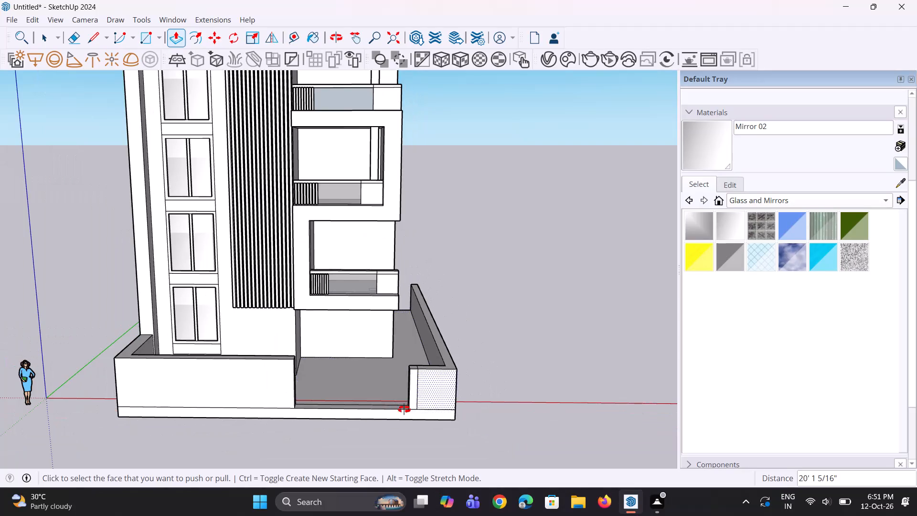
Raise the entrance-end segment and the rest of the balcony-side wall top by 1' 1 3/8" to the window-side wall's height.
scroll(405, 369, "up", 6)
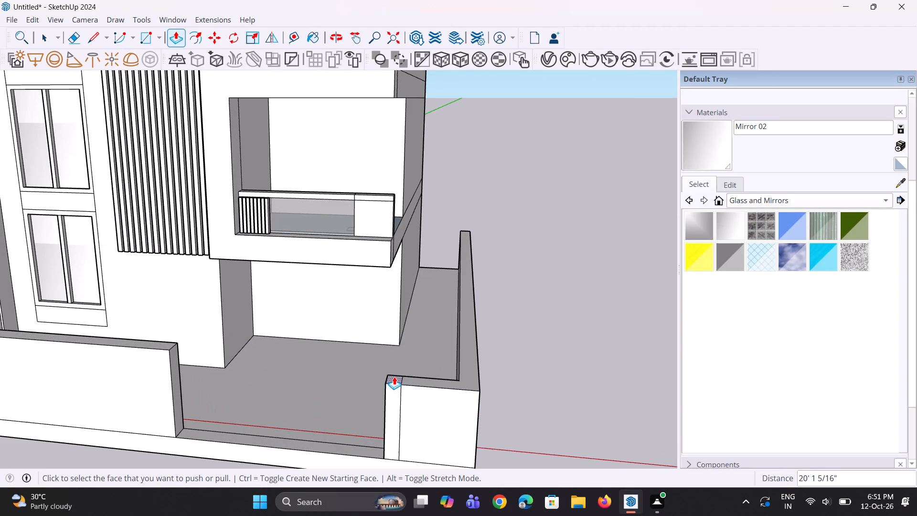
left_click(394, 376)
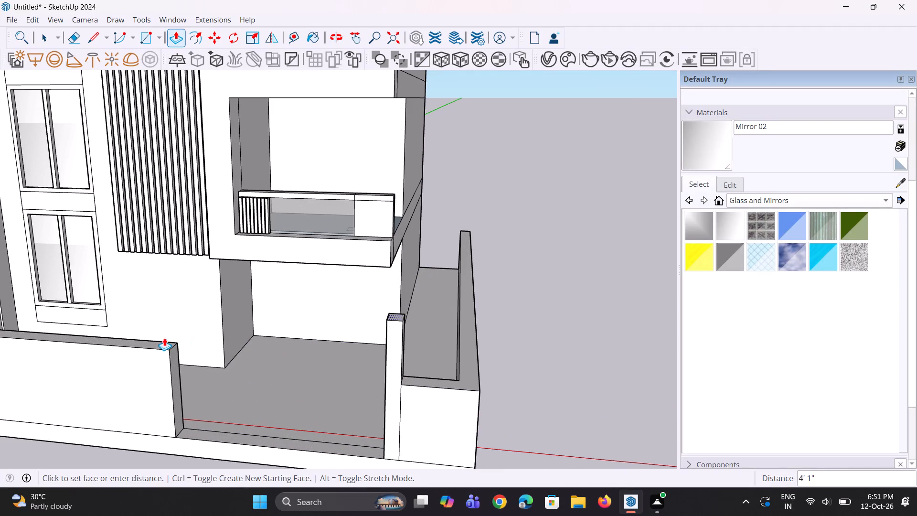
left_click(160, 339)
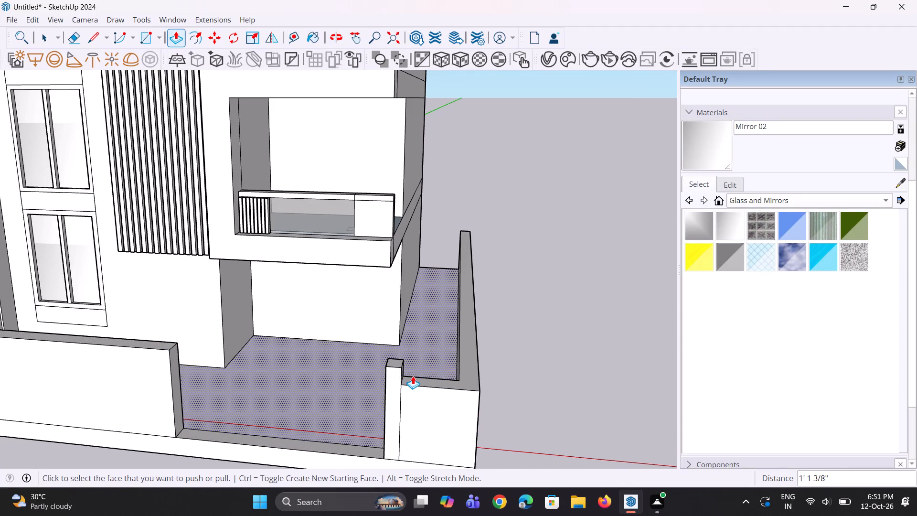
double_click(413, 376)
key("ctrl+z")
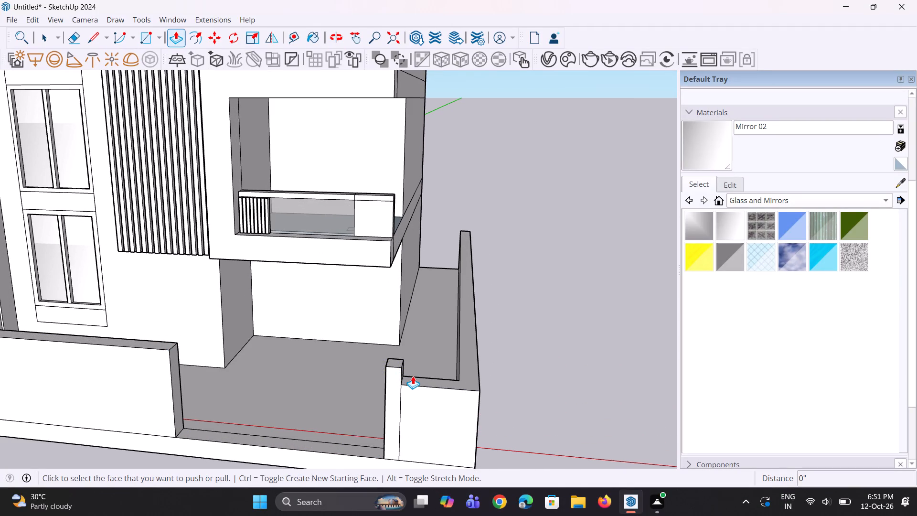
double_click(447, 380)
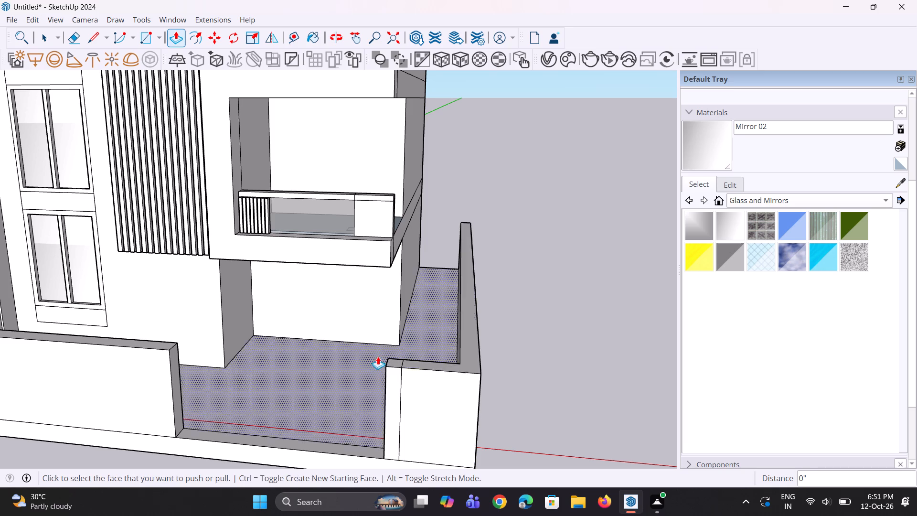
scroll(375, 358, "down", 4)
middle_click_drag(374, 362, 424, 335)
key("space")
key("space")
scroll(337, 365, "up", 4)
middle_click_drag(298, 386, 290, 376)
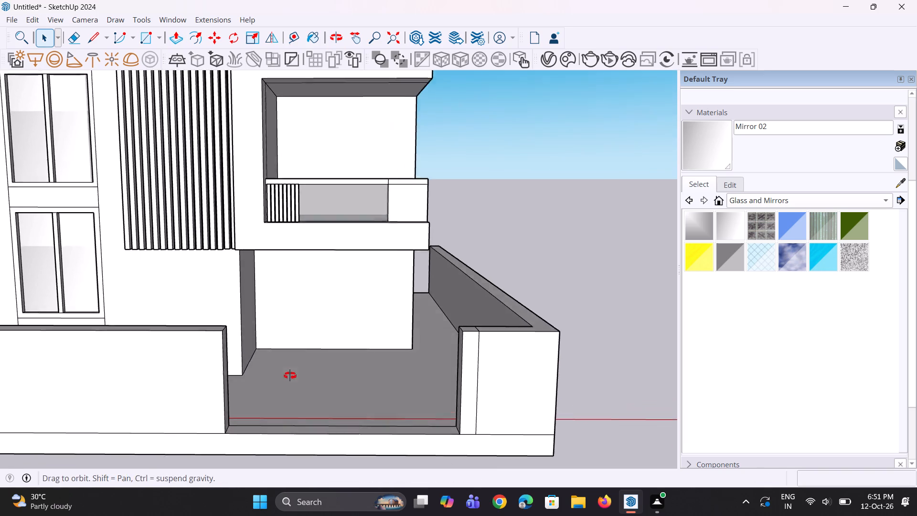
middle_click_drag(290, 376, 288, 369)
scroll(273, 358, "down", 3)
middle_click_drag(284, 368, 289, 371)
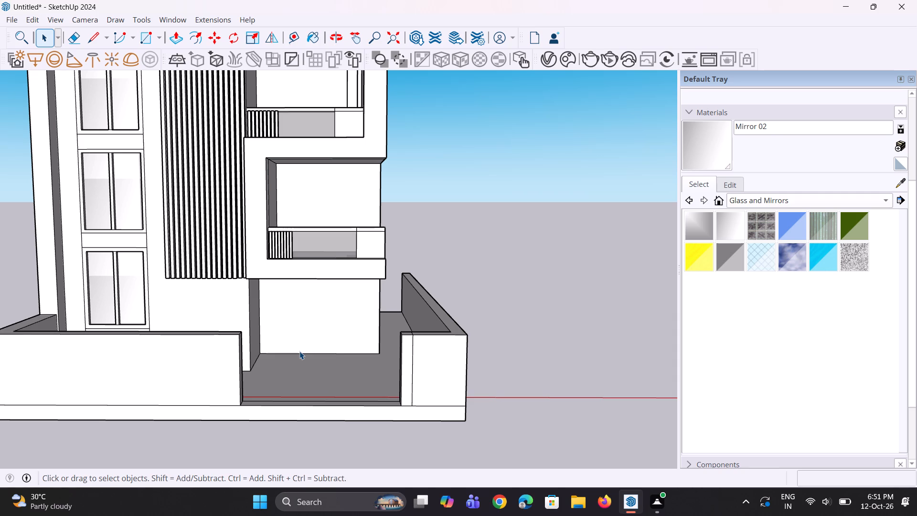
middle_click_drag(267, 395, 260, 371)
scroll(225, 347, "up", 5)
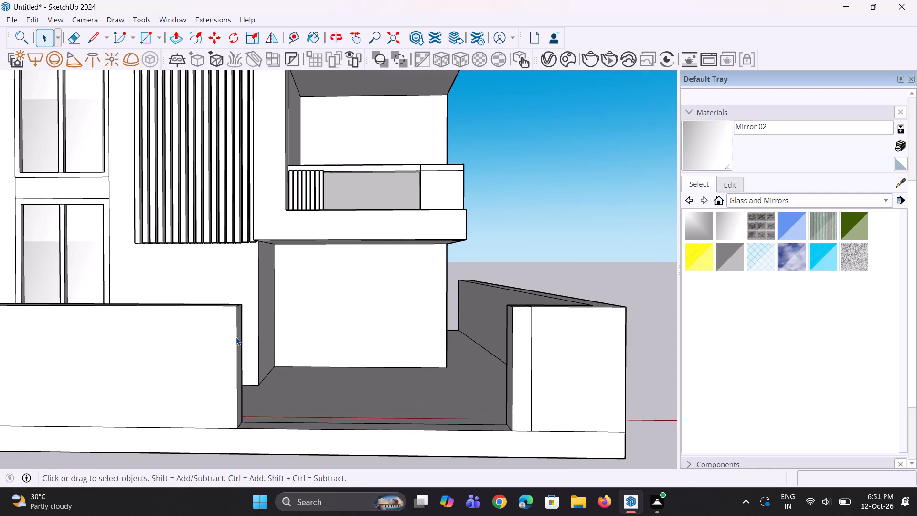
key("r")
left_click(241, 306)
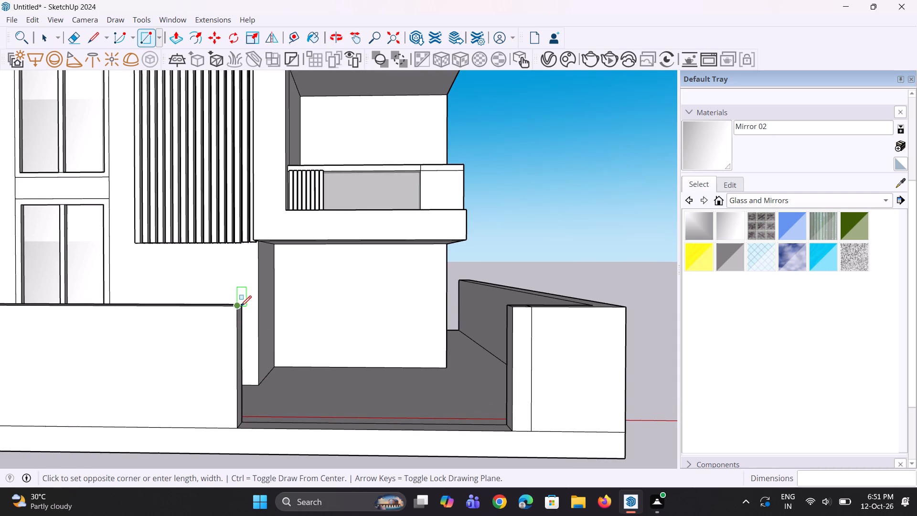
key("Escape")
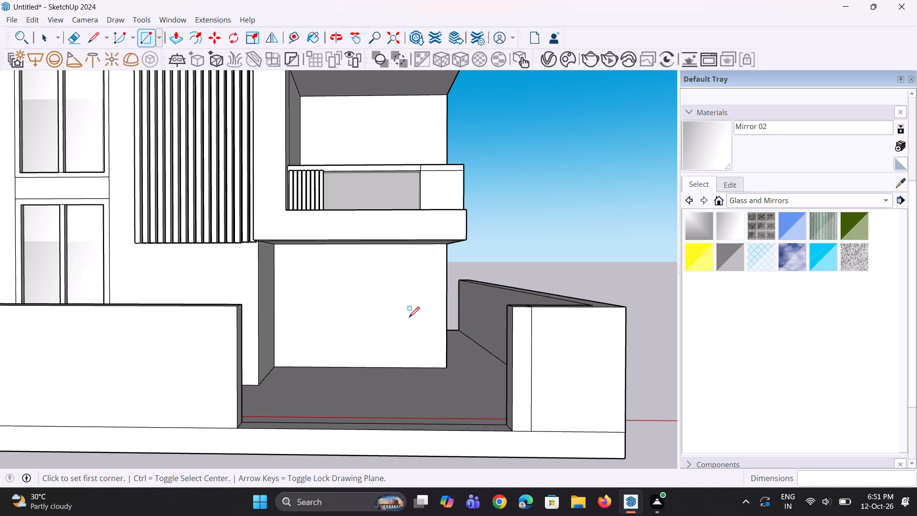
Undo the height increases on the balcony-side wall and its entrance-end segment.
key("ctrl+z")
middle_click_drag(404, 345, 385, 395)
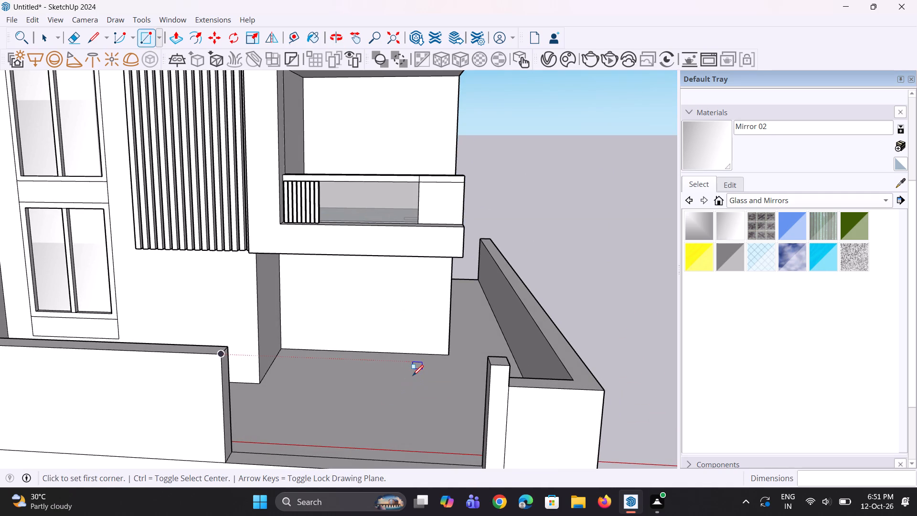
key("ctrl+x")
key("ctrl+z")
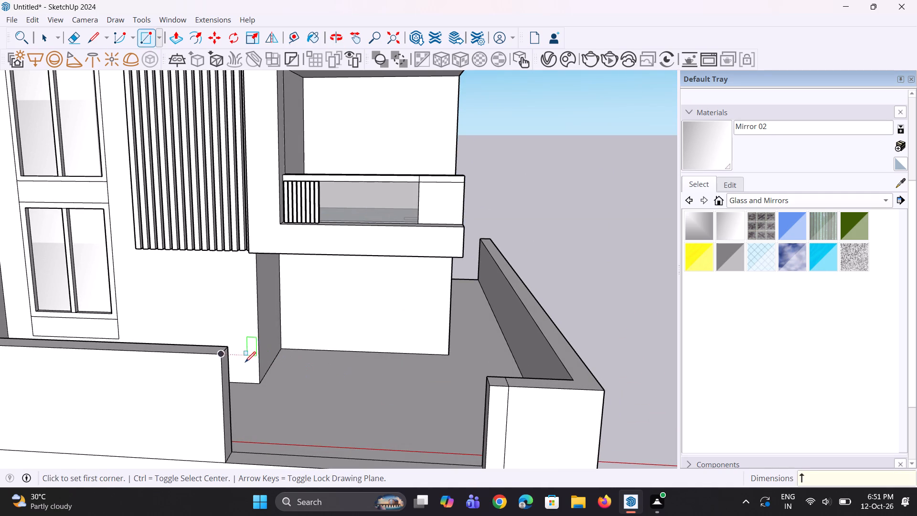
Lower the window-side boundary wall's top by 1' 1 3/8" to the level of the wall across the entrance.
key("space")
key("space")
key("p")
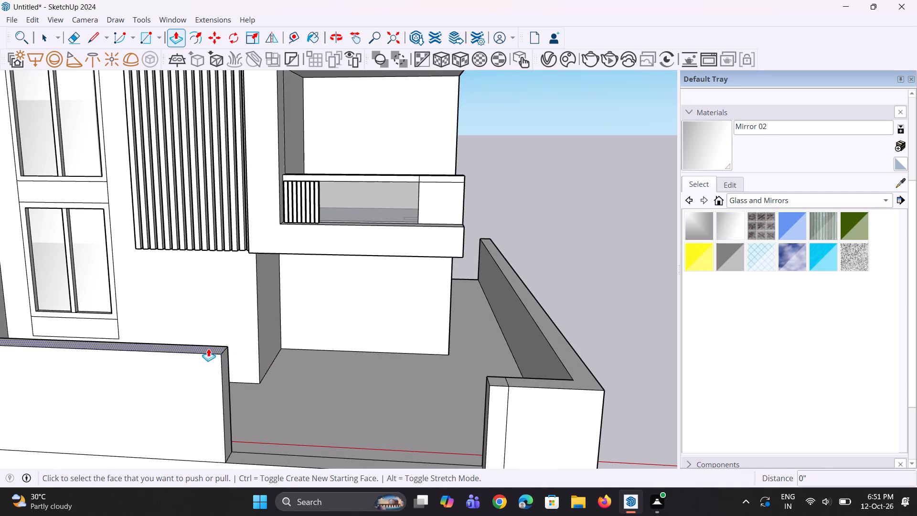
left_click(208, 348)
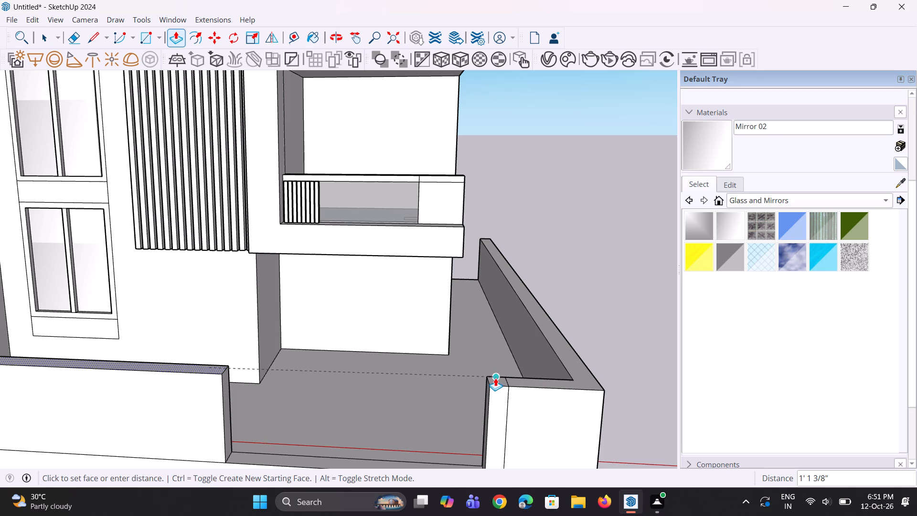
left_click(495, 378)
Draw a 14' by 5' 2 1/16" vertical rectangle filling the entrance opening between the two front walls.
middle_click_drag(269, 415, 278, 374)
scroll(278, 375, "up", 1)
scroll(278, 374, "down", 5)
middle_click_drag(249, 376, 256, 383)
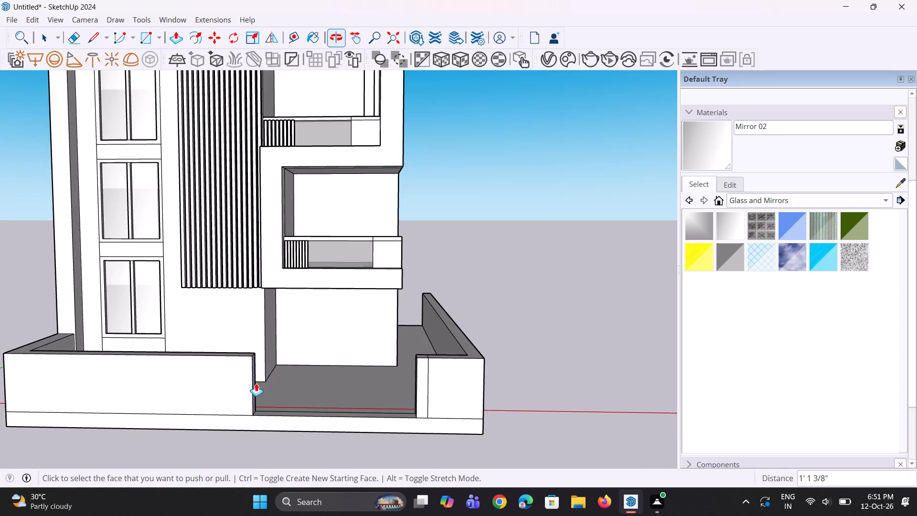
key("space")
key("space")
key("r")
scroll(243, 356, "up", 5)
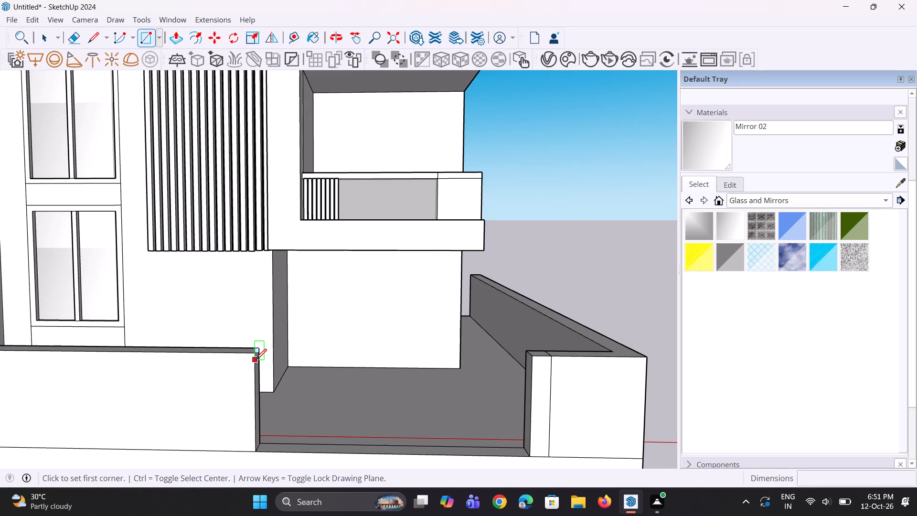
left_click(256, 355)
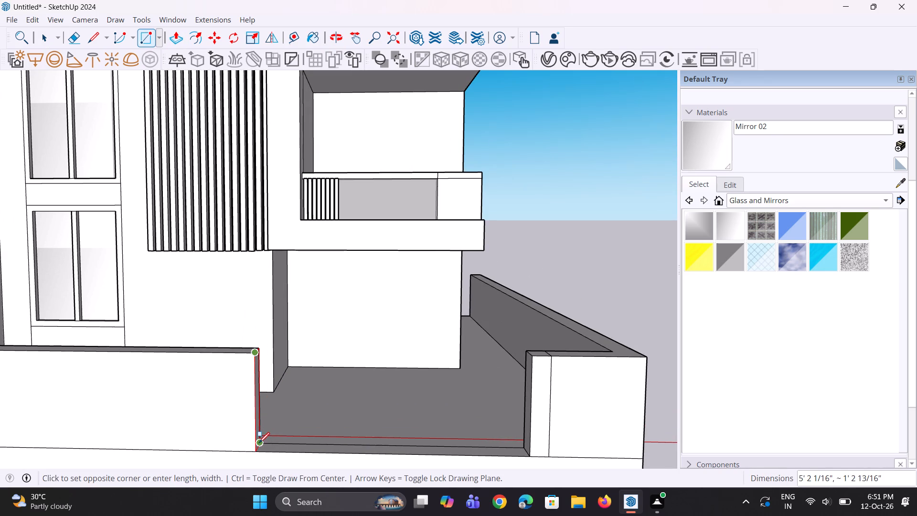
scroll(265, 428, "down", 5)
left_click(258, 443)
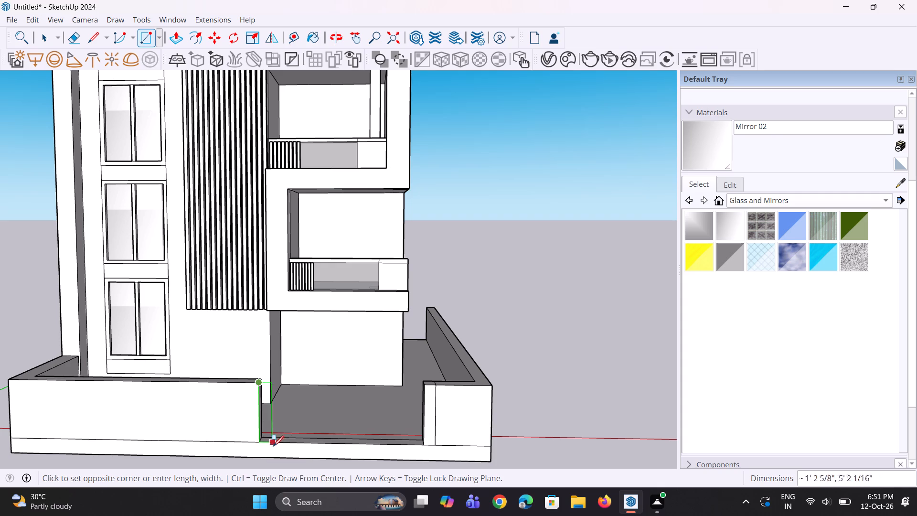
left_click(421, 443)
Copy the entrance rectangle about 22' 5 1/8" along the red axis to the open ground beside the building.
middle_click_drag(411, 441, 382, 440)
key("space")
key("space")
left_click(348, 417)
scroll(348, 422, "down", 4)
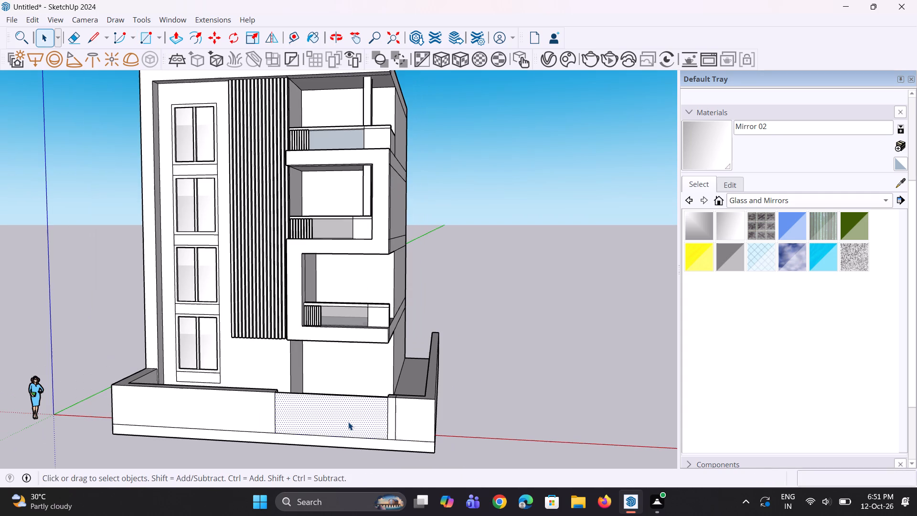
key("m")
left_click(345, 417)
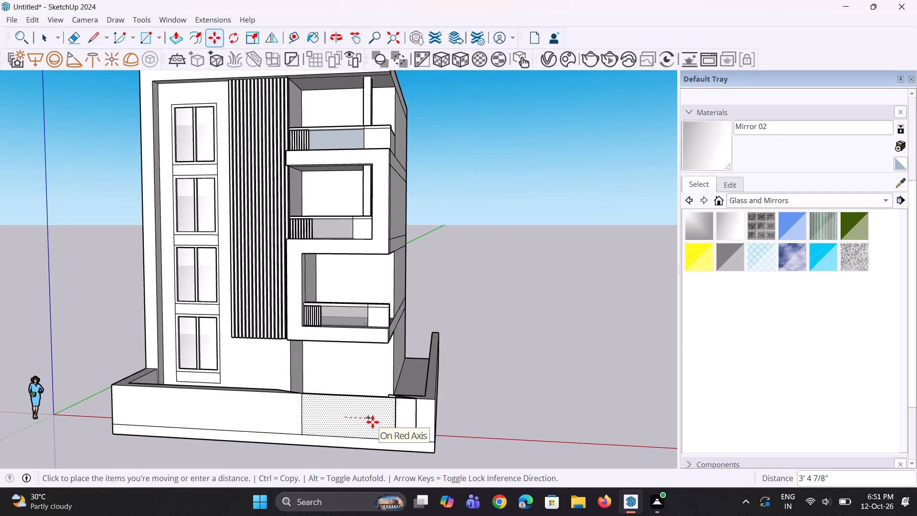
left_click(536, 432)
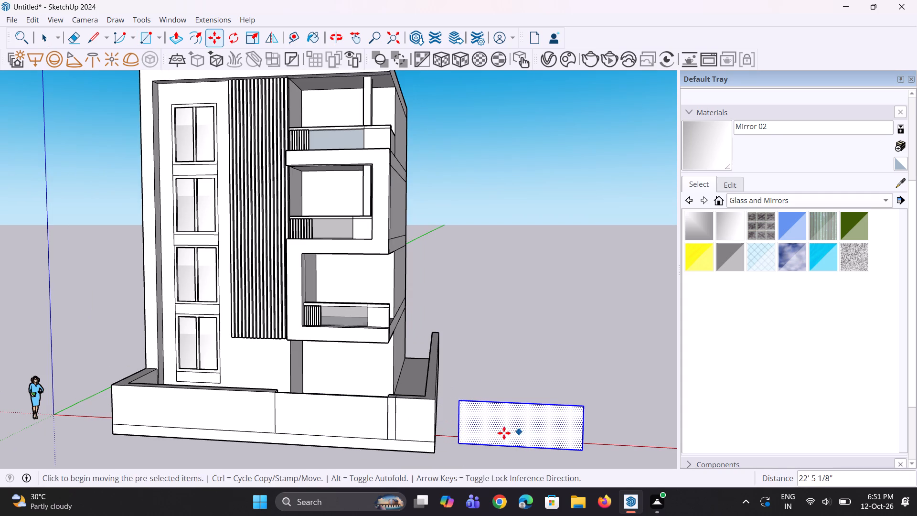
Delete the original rectangle's face and its remaining top edge from the entrance opening.
key("space")
scroll(386, 429, "up", 2)
left_click(356, 424)
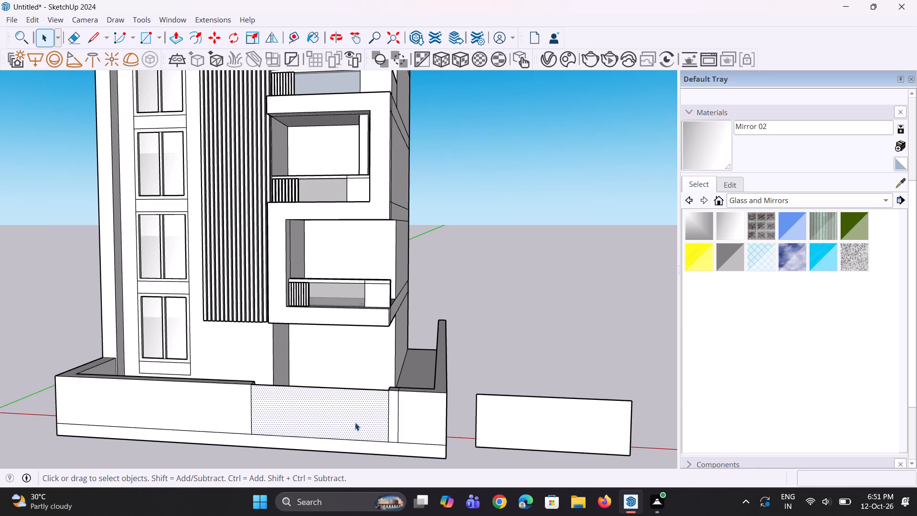
key("Delete")
scroll(330, 421, "up", 3)
left_click(321, 374)
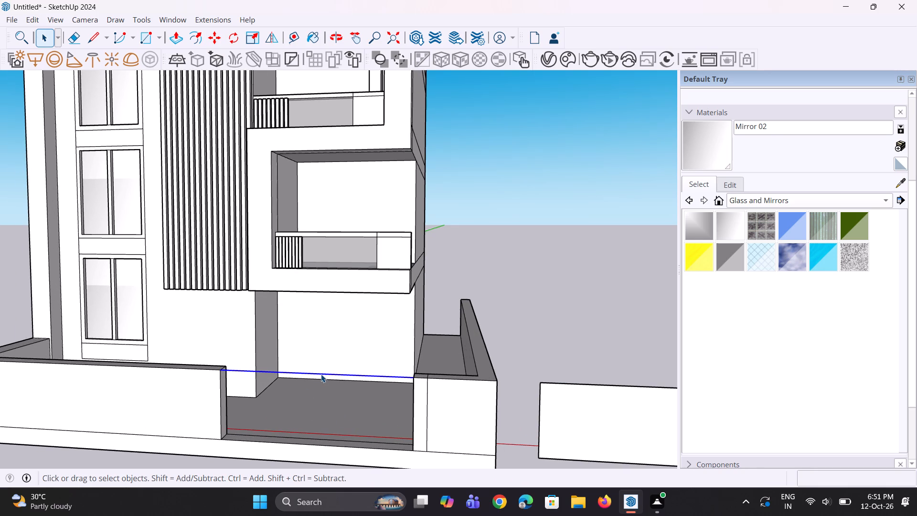
key("Delete")
Erase the leftover line on the platform floor running across the entrance opening.
middle_click_drag(277, 448, 268, 458)
scroll(236, 432, "up", 5)
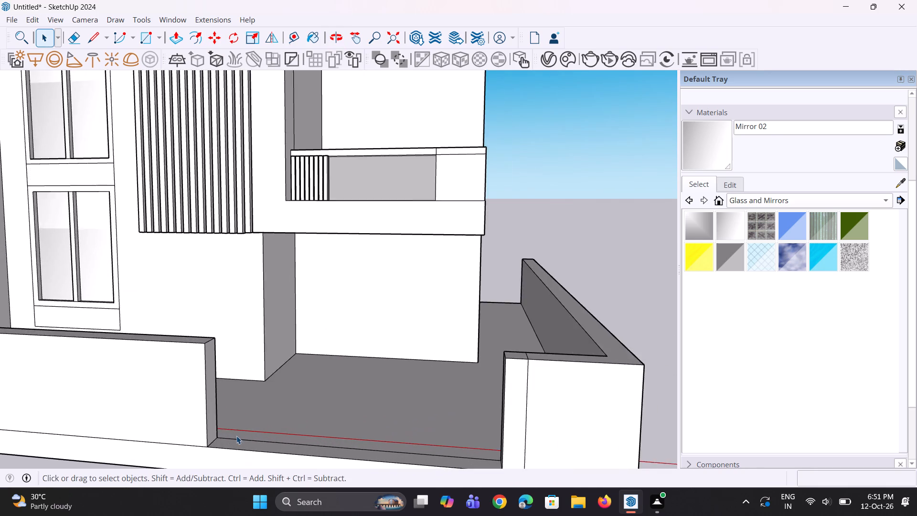
scroll(236, 436, "up", 2)
middle_click_drag(238, 439, 233, 471)
scroll(226, 464, "up", 3)
key("e")
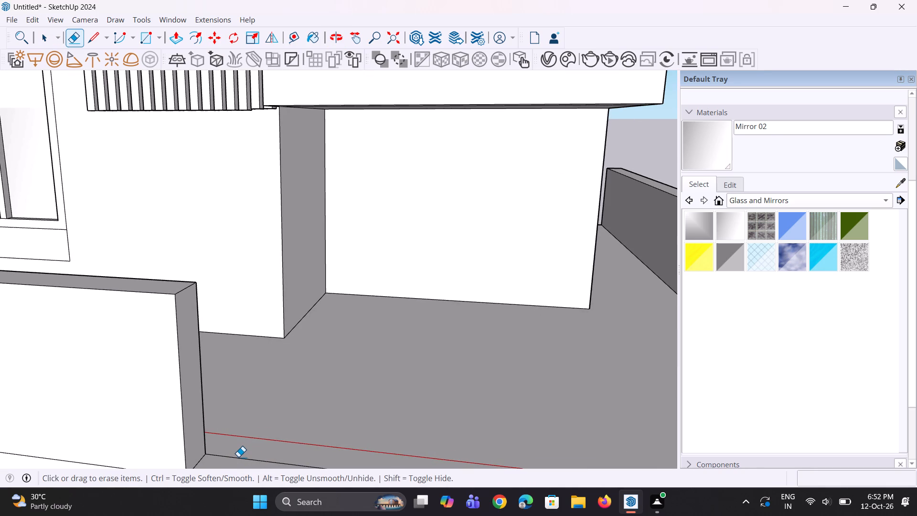
left_click(239, 457)
left_click(240, 459)
scroll(243, 435, "down", 5)
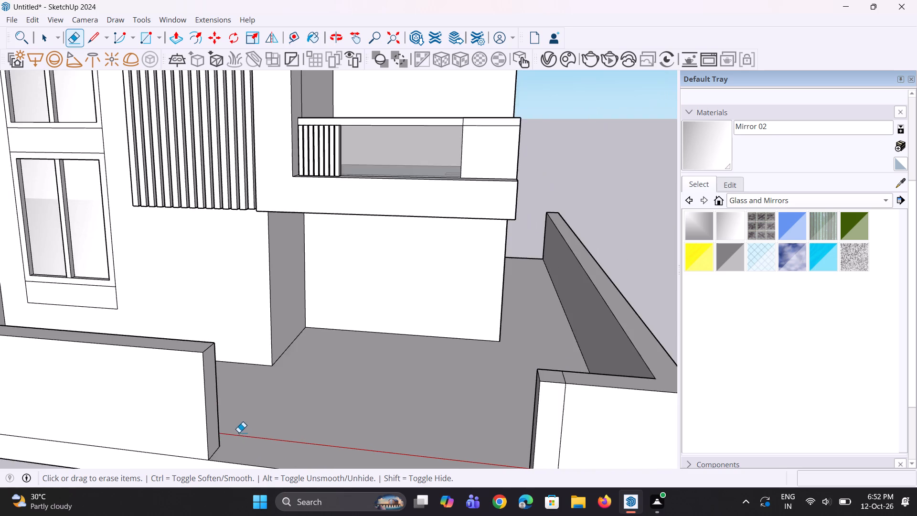
middle_click_drag(224, 432, 111, 416)
scroll(217, 432, "up", 1)
scroll(152, 347, "up", 11)
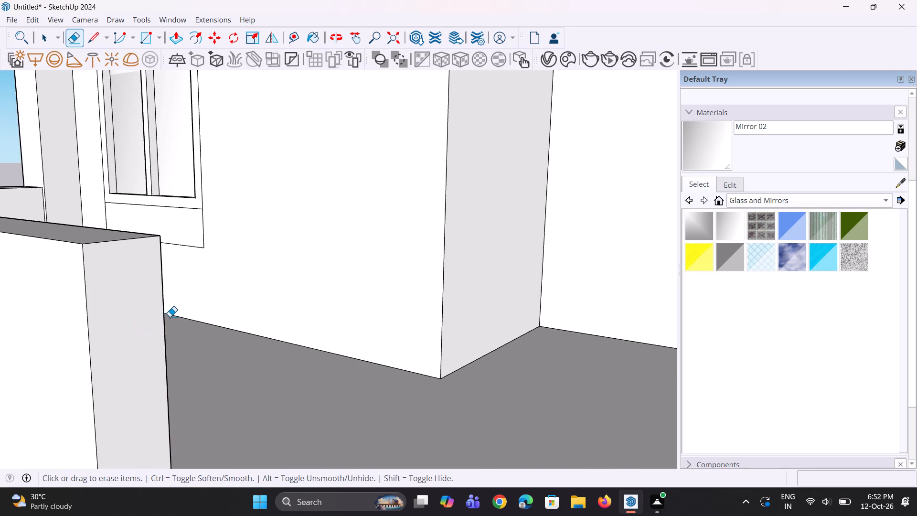
left_click(167, 321)
scroll(171, 337, "down", 5)
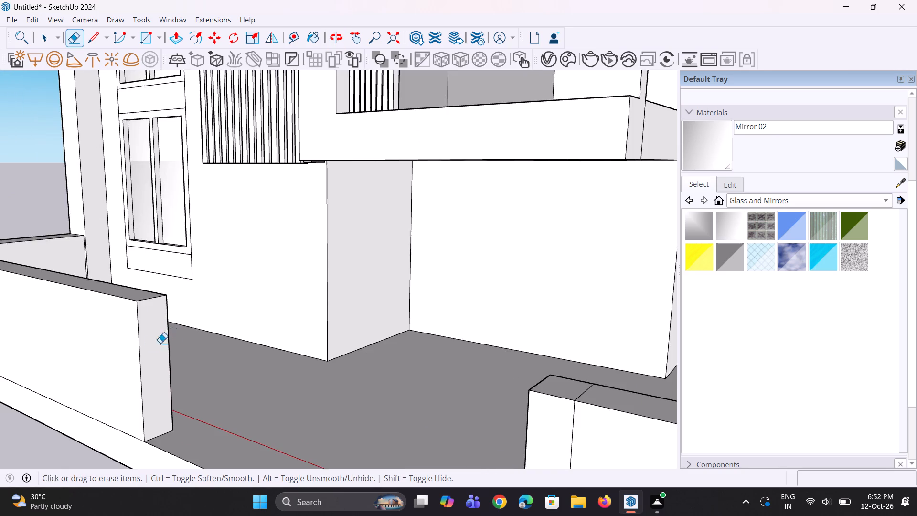
Examine the cleared entrance, the whole building front and the freestanding gate panel beside it.
middle_click_drag(147, 356, 478, 374)
scroll(419, 351, "down", 10)
middle_click_drag(555, 374, 435, 352)
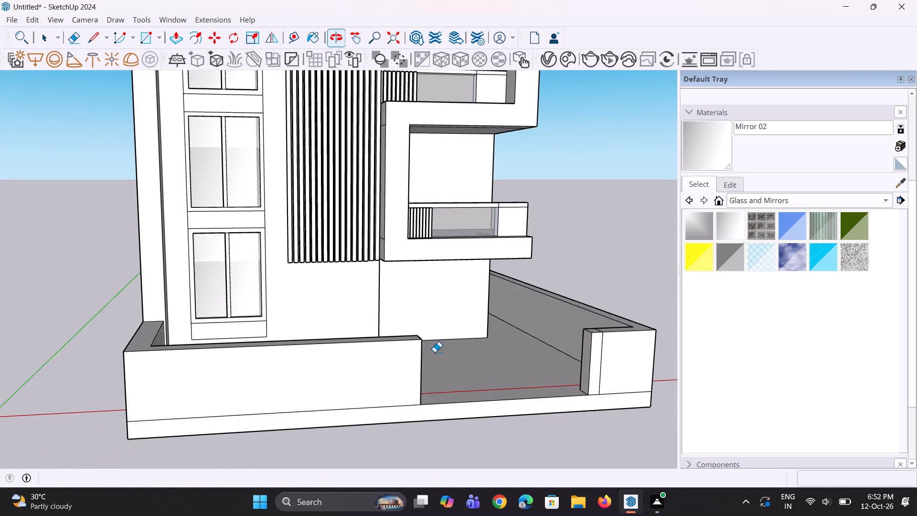
scroll(422, 355, "down", 9)
middle_click_drag(488, 377, 420, 369)
scroll(418, 358, "down", 8)
middle_click_drag(445, 365, 450, 349)
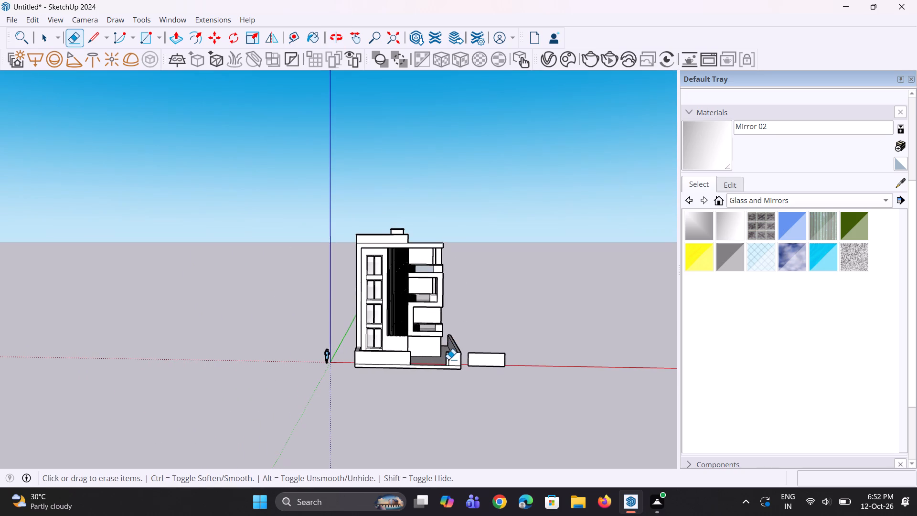
scroll(448, 360, "up", 3)
scroll(544, 350, "up", 2)
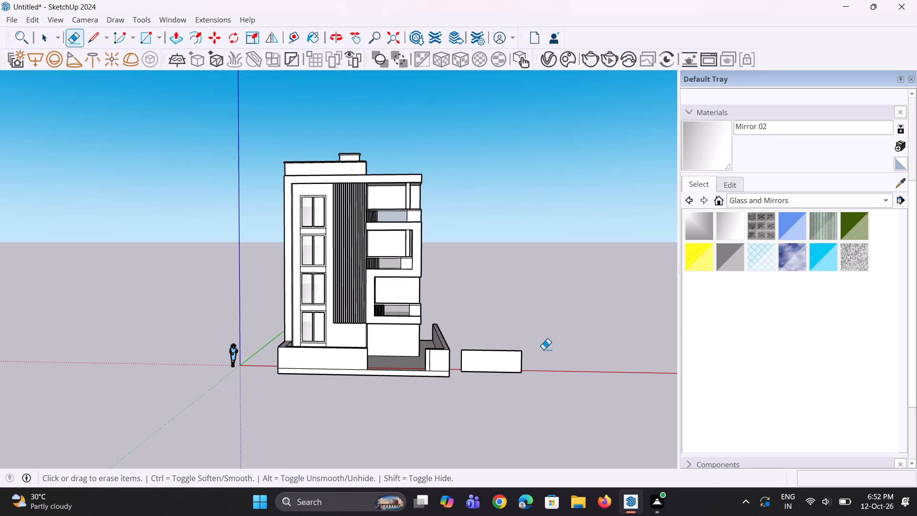
scroll(542, 349, "down", 8)
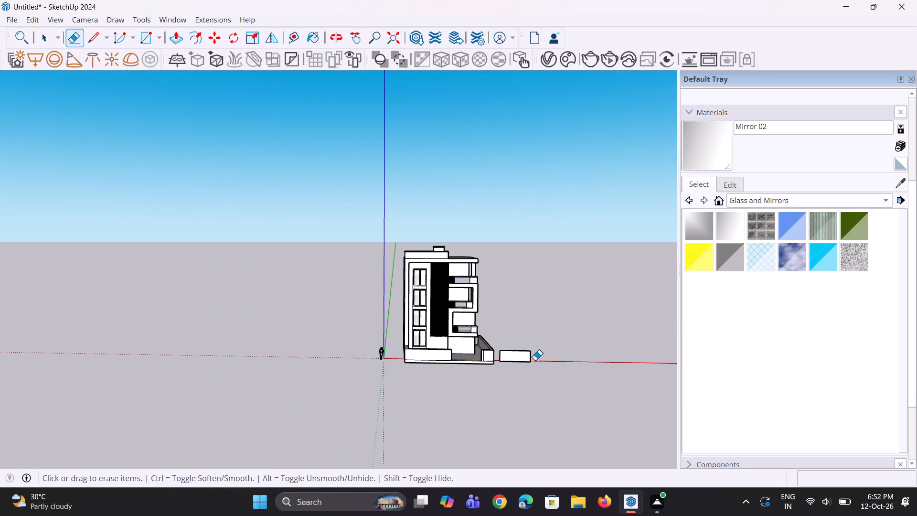
middle_click_drag(523, 374, 526, 384)
scroll(522, 381, "down", 4)
middle_click_drag(511, 369, 506, 358)
scroll(539, 372, "up", 2)
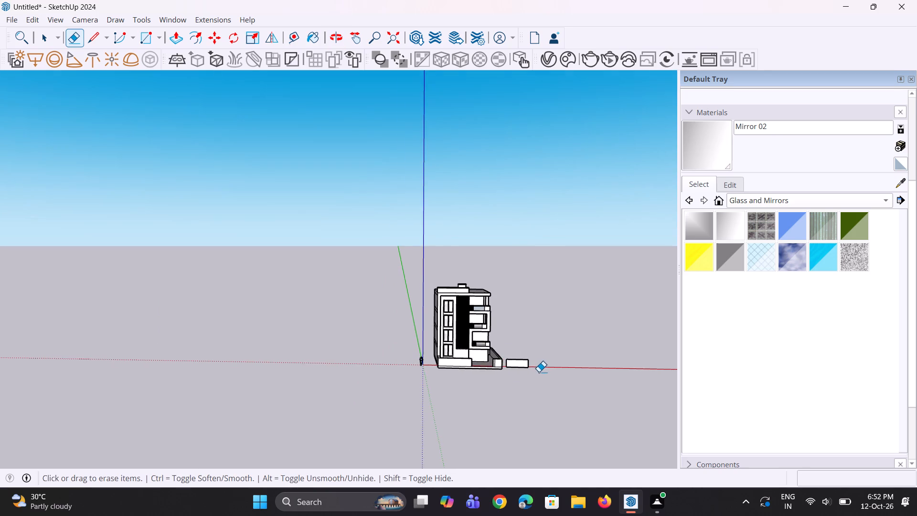
scroll(539, 372, "up", 12)
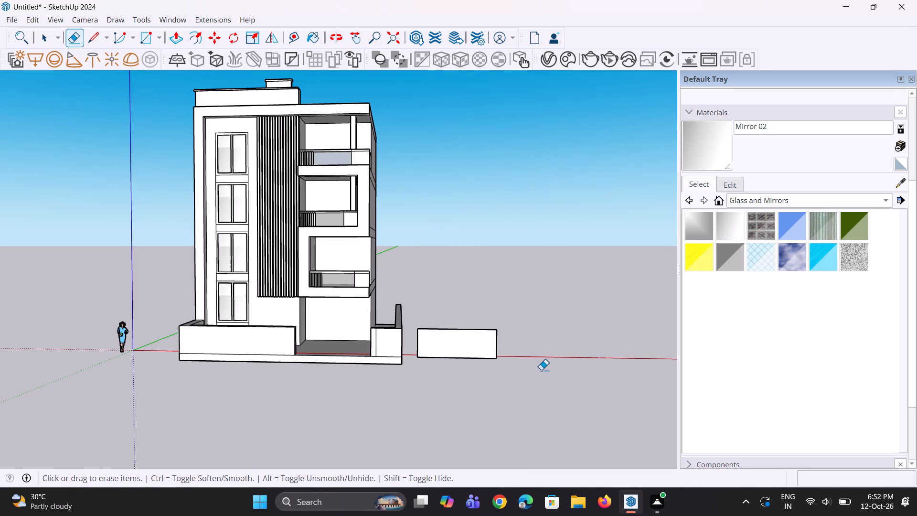
scroll(534, 369, "up", 10)
middle_click_drag(464, 378, 469, 379)
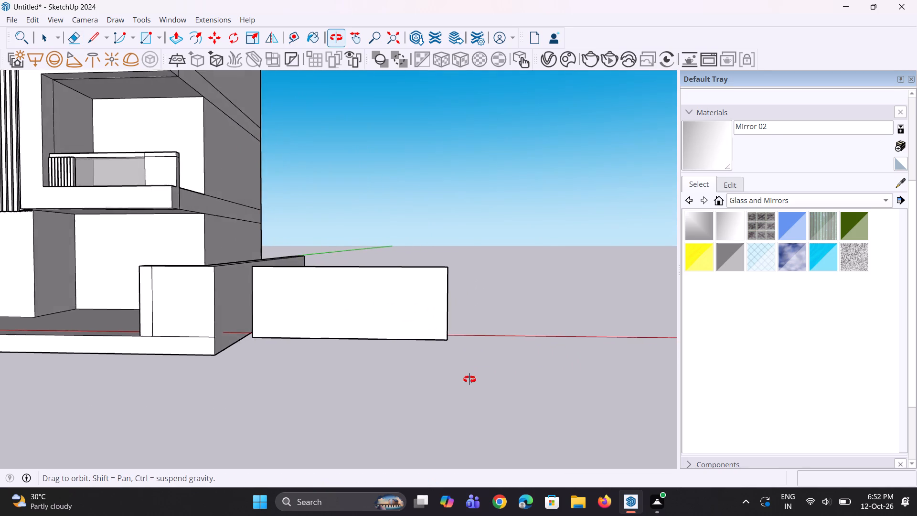
middle_click_drag(469, 379, 533, 388)
scroll(504, 386, "up", 1)
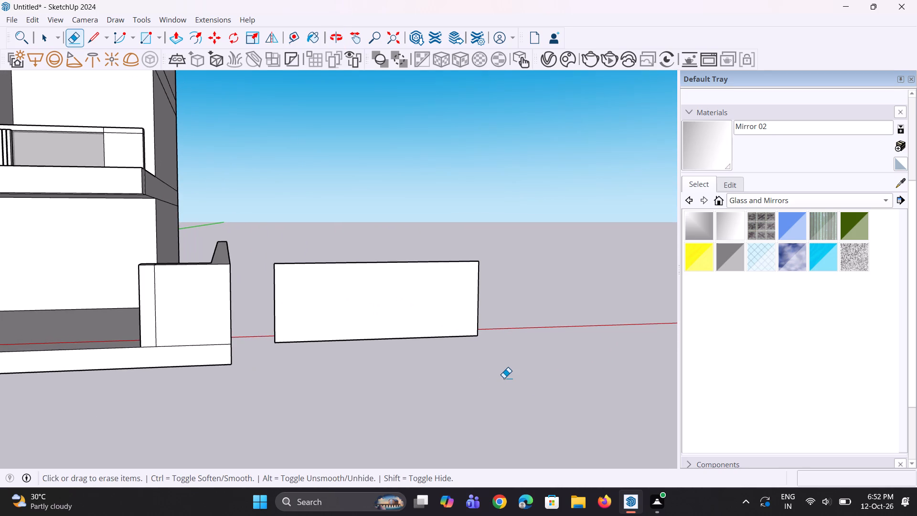
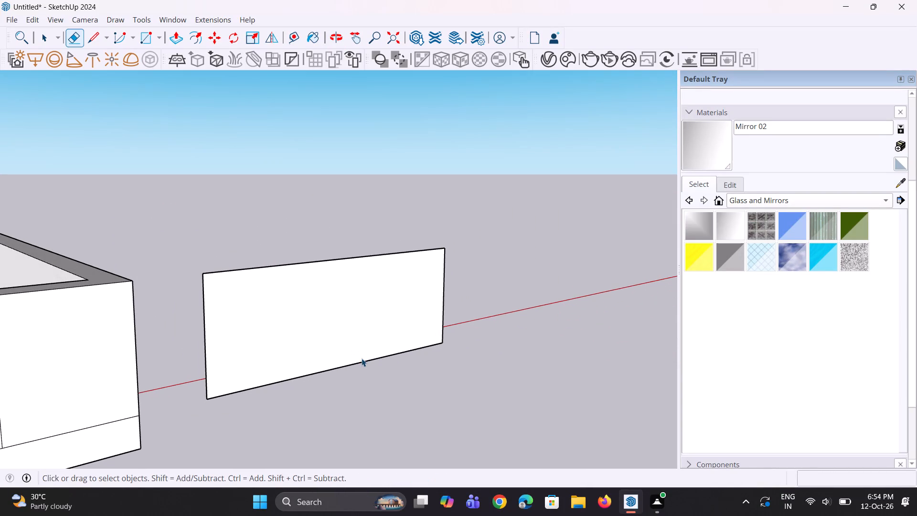
Push/Pull the face of the freestanding gate panel out about 2 1/16" to give it thickness.
key("p")
left_click(356, 338)
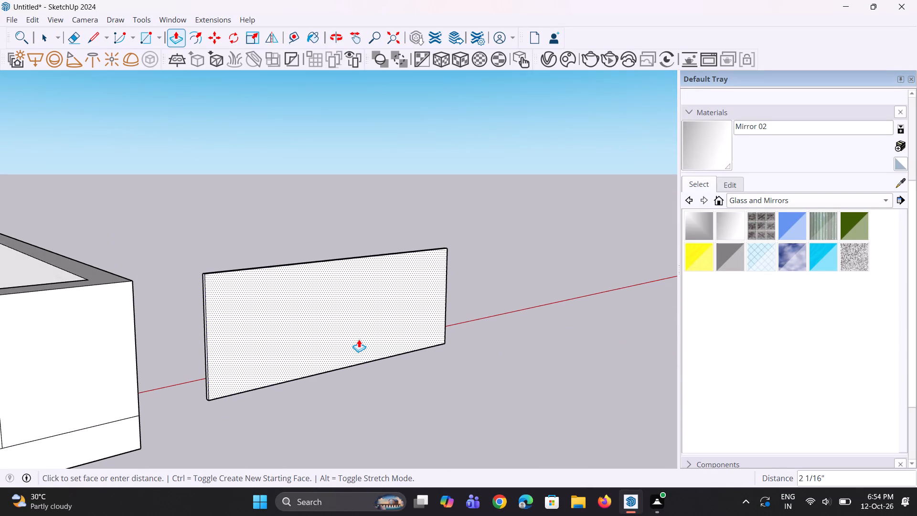
left_click(359, 339)
Examine the thickened gate panel's front face and side edge, comparing it with the neighbouring boundary wall.
middle_click_drag(331, 384, 256, 372)
scroll(248, 365, "down", 5)
middle_click_drag(257, 369, 251, 356)
scroll(251, 356, "up", 4)
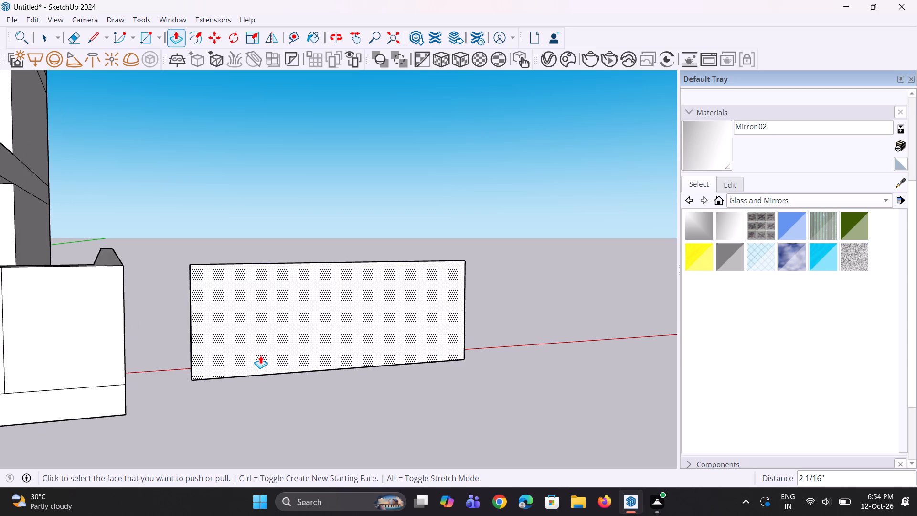
scroll(261, 352, "down", 4)
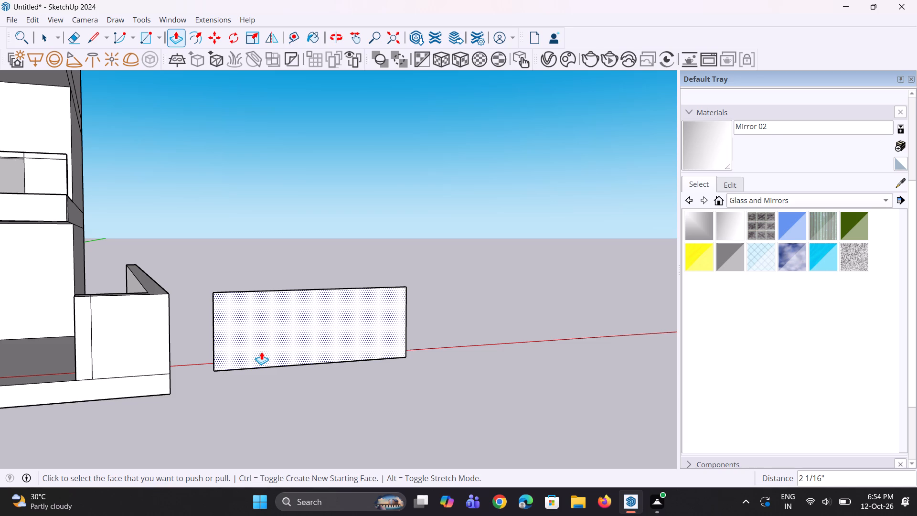
scroll(261, 352, "down", 2)
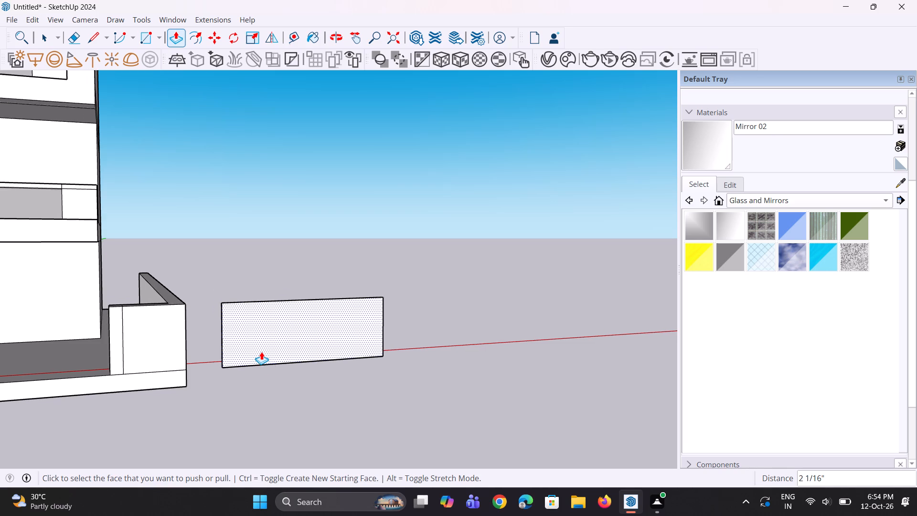
middle_click_drag(289, 374, 311, 388)
scroll(200, 330, "up", 11)
middle_click_drag(271, 399, 328, 428)
scroll(328, 428, "up", 1)
scroll(273, 376, "down", 8)
middle_click_drag(308, 427, 322, 431)
scroll(276, 377, "up", 8)
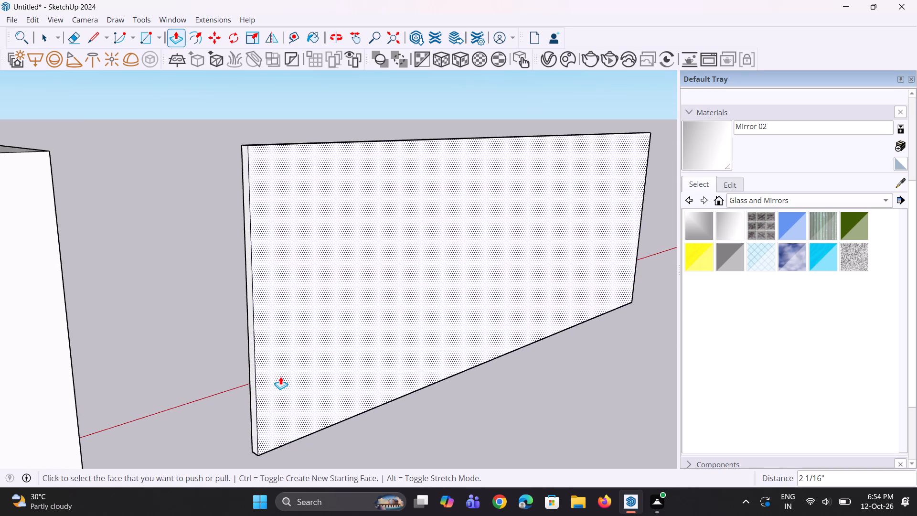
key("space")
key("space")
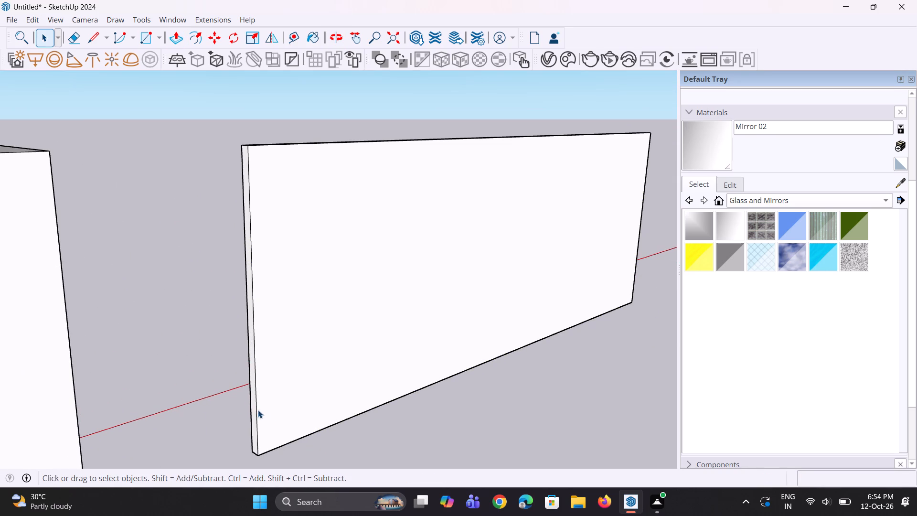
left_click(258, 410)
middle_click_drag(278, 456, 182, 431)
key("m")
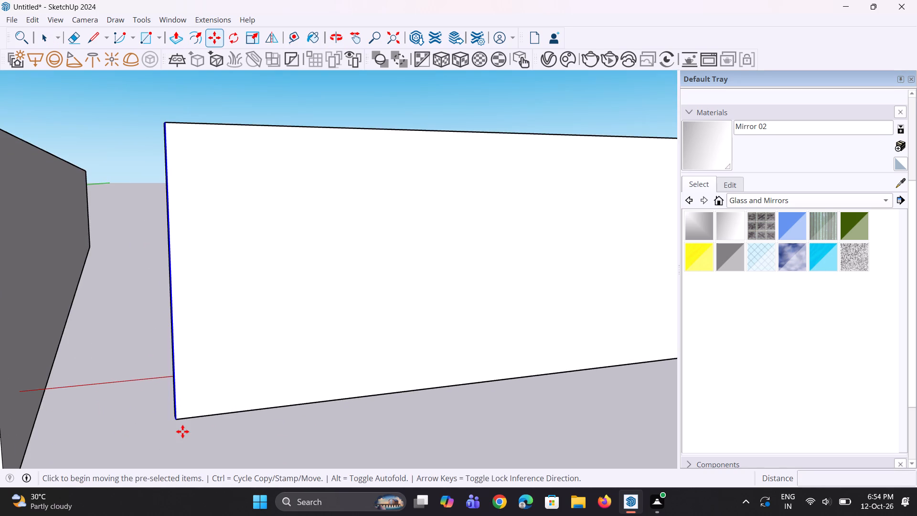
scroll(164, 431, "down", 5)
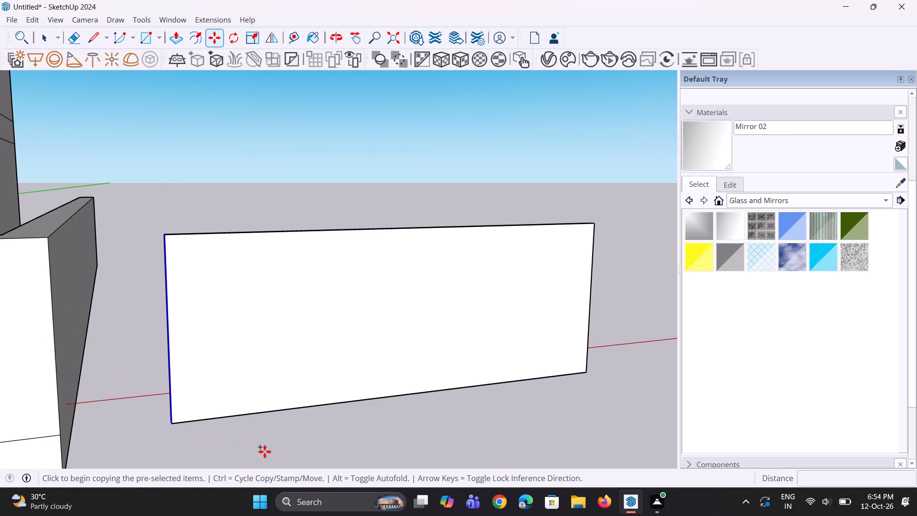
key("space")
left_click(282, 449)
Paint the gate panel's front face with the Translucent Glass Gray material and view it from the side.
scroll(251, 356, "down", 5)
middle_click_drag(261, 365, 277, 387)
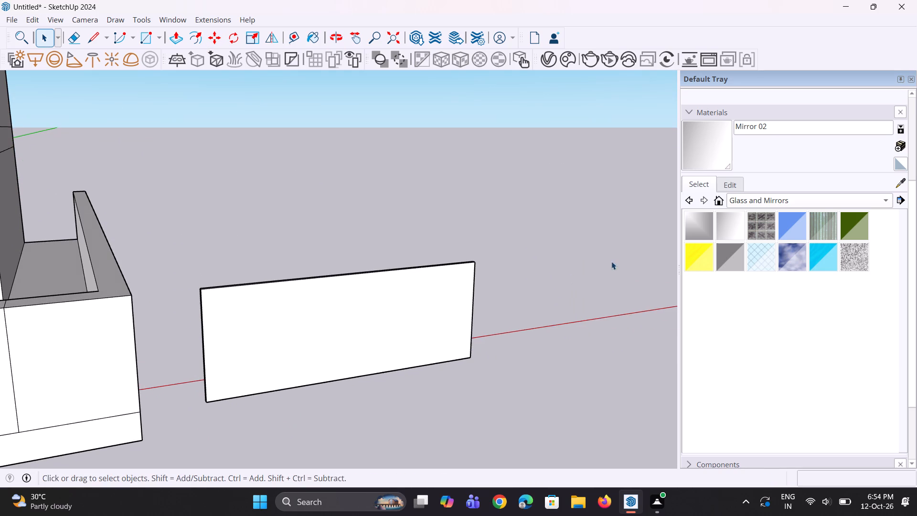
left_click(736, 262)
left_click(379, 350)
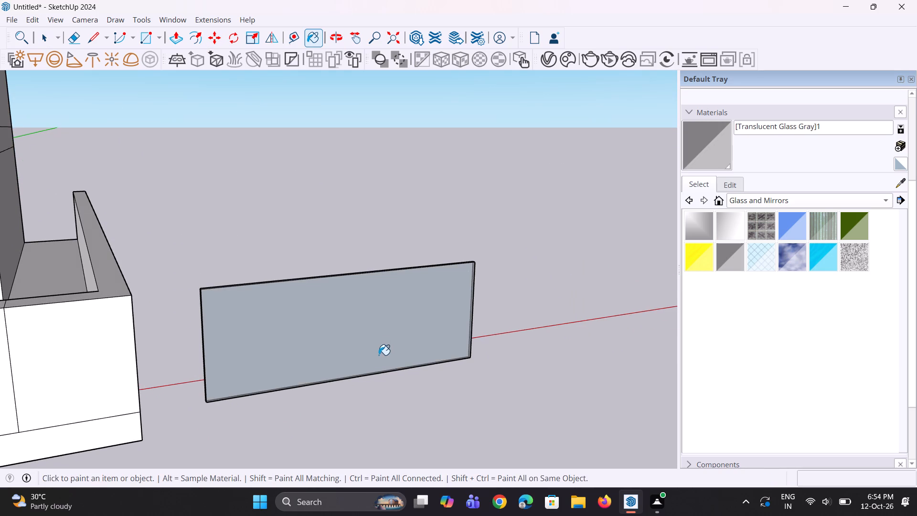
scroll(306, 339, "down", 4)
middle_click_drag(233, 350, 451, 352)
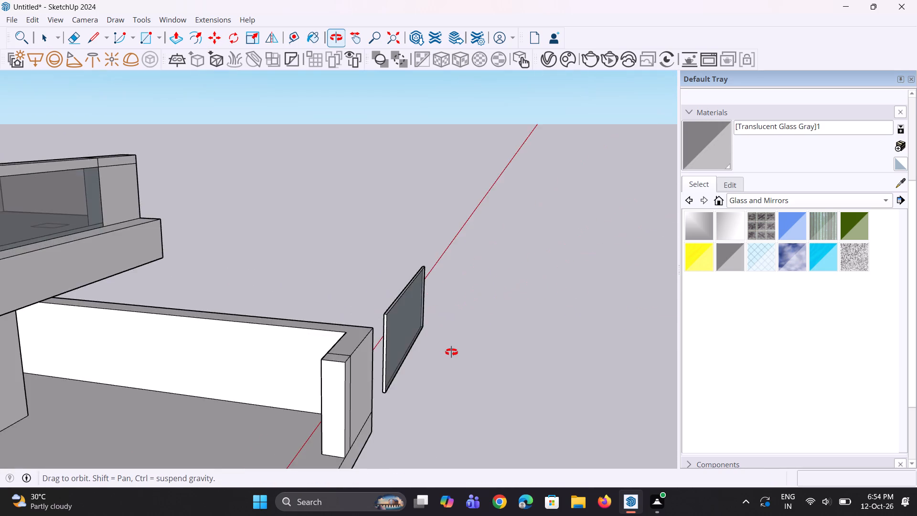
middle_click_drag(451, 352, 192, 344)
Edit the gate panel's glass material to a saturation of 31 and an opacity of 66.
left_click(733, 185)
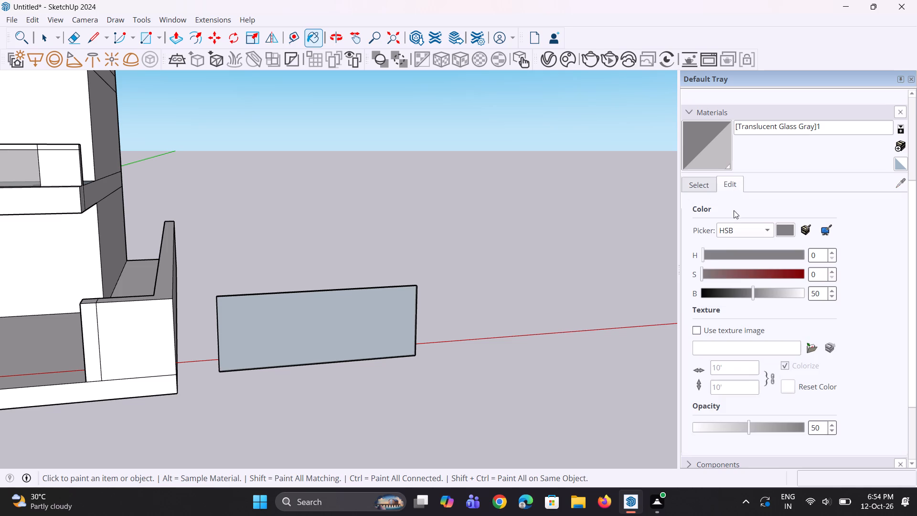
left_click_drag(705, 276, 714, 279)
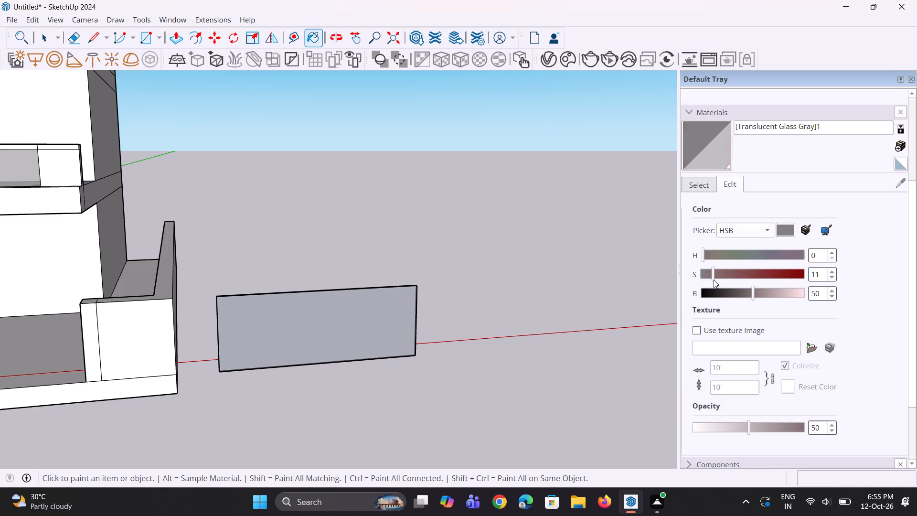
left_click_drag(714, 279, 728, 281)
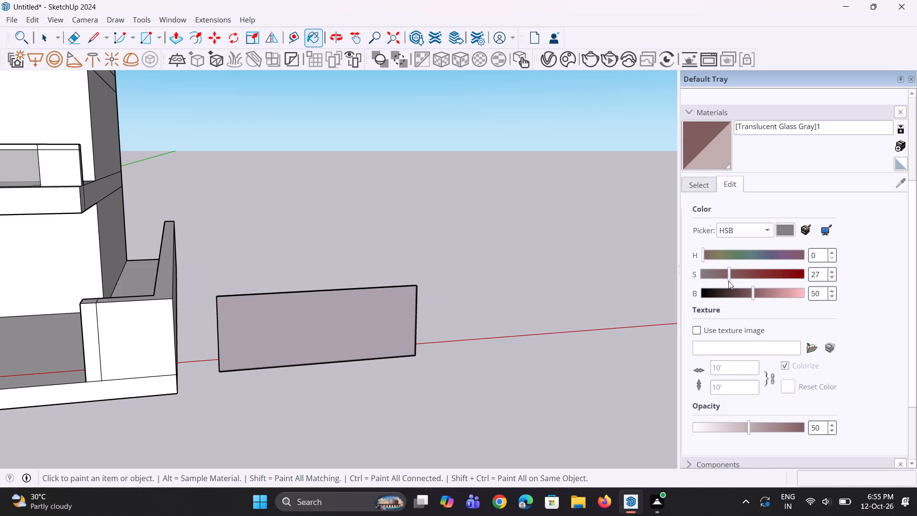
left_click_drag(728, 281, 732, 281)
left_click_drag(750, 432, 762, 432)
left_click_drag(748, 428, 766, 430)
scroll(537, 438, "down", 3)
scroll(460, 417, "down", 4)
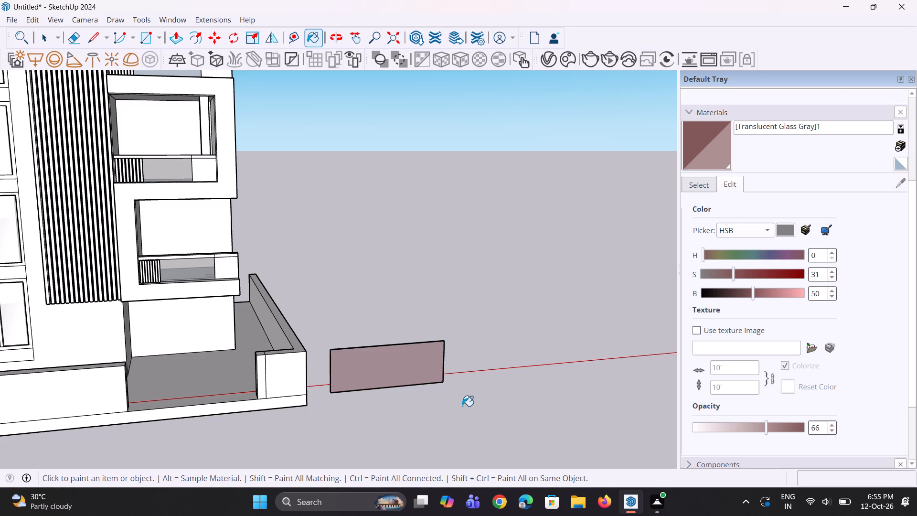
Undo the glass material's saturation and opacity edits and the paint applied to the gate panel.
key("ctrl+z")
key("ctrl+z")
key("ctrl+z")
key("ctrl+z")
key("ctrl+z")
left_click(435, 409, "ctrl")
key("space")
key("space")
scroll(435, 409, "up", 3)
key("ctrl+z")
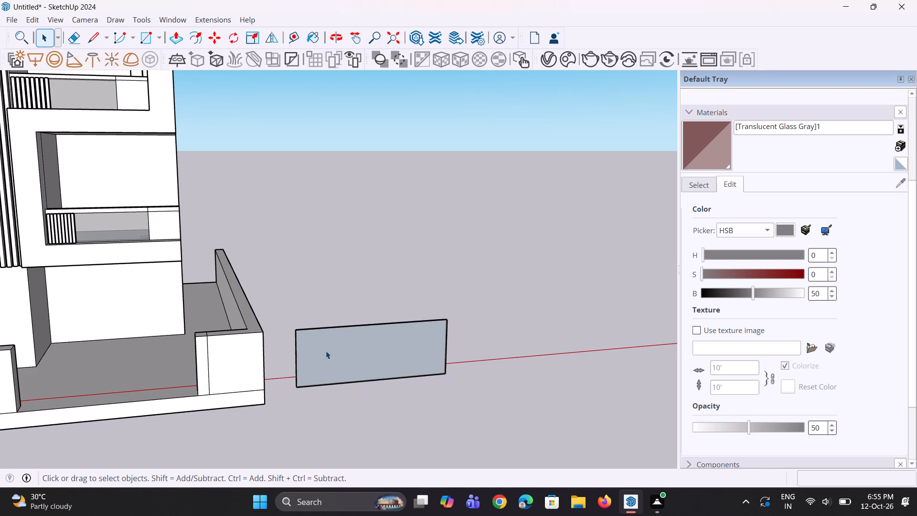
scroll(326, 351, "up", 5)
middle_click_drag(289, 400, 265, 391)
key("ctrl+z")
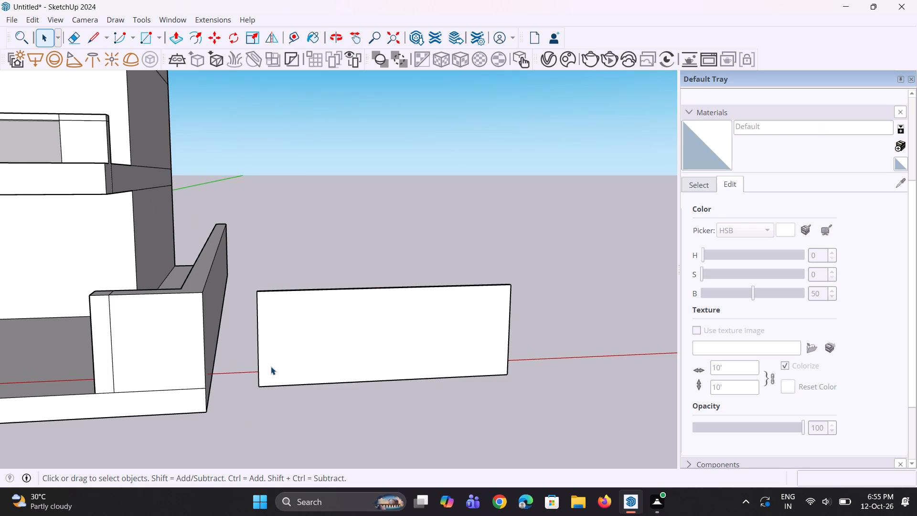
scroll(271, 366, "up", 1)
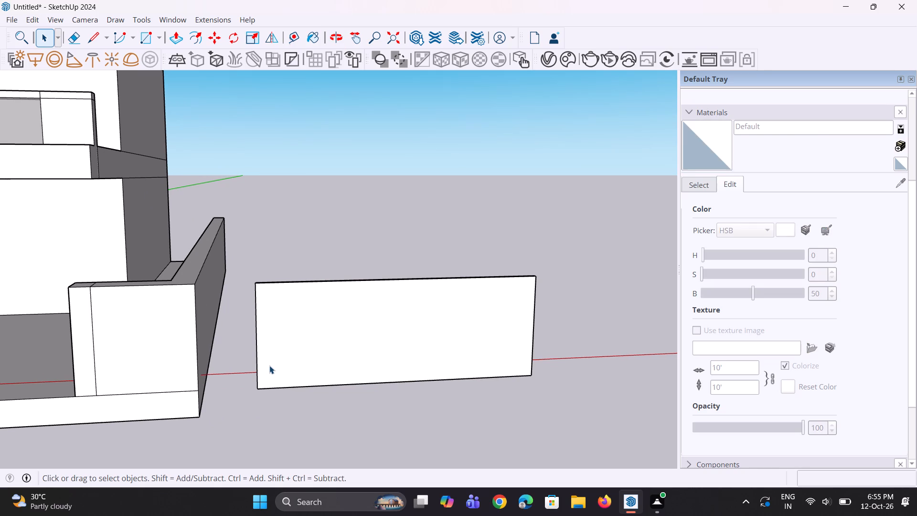
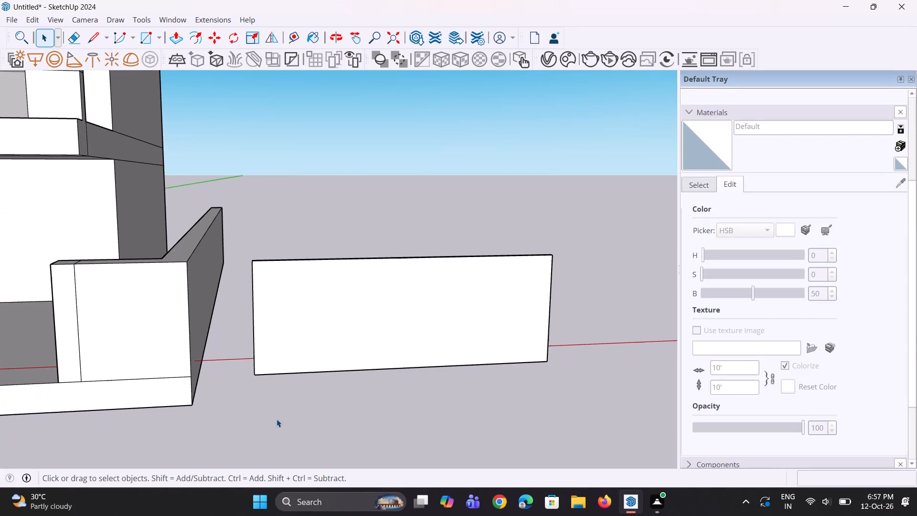
Examine the upright rectangular panel beside the house's low side wall and its position relative to the plinth corner.
scroll(277, 419, "up", 3)
middle_click_drag(323, 429, 204, 424)
scroll(239, 386, "down", 4)
middle_click_drag(239, 386, 262, 391)
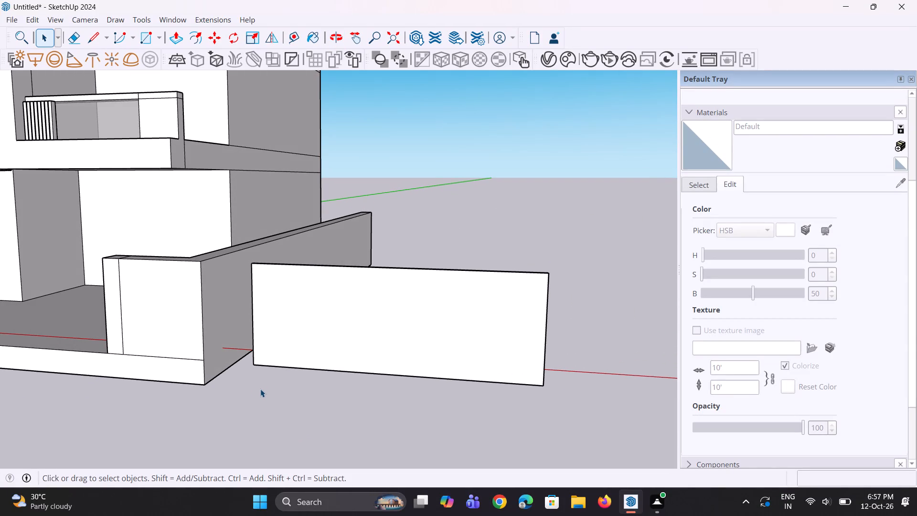
scroll(269, 378, "up", 1)
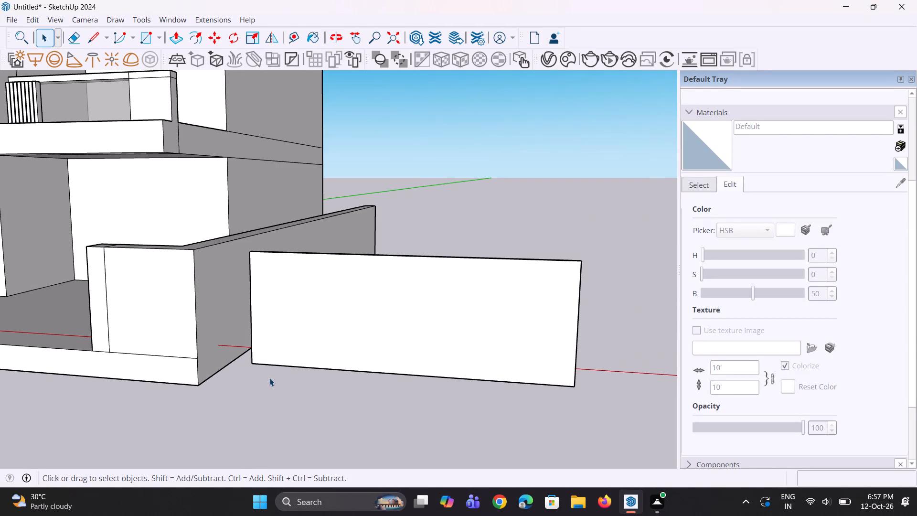
scroll(269, 378, "up", 1)
scroll(269, 378, "down", 3)
middle_click_drag(244, 383, 263, 377)
scroll(267, 369, "up", 2)
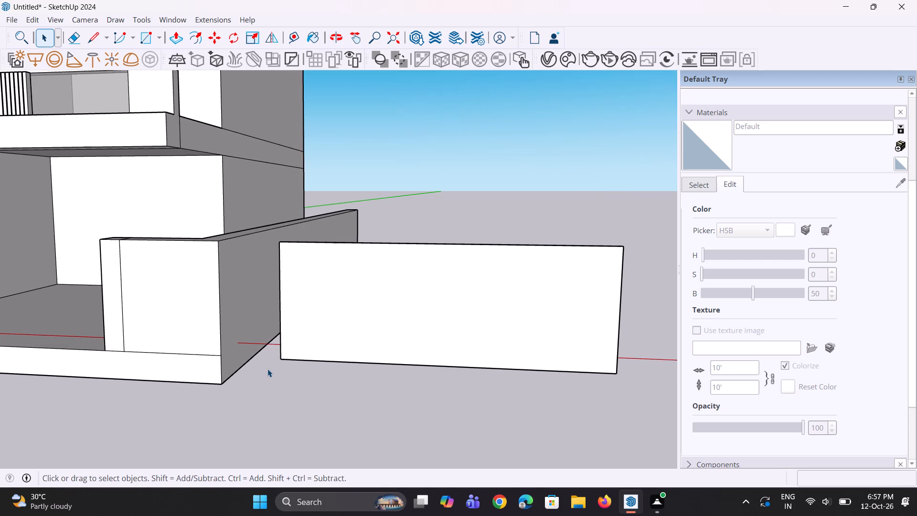
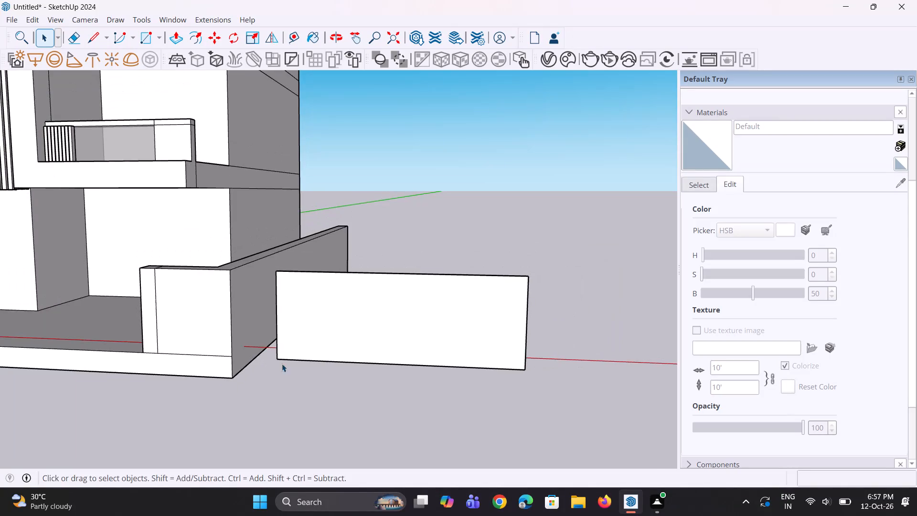
Push/Pull the front face of the rectangular panel beside the low side wall outward by about 1 1/16".
middle_click_drag(288, 366, 352, 371)
scroll(360, 342, "up", 4)
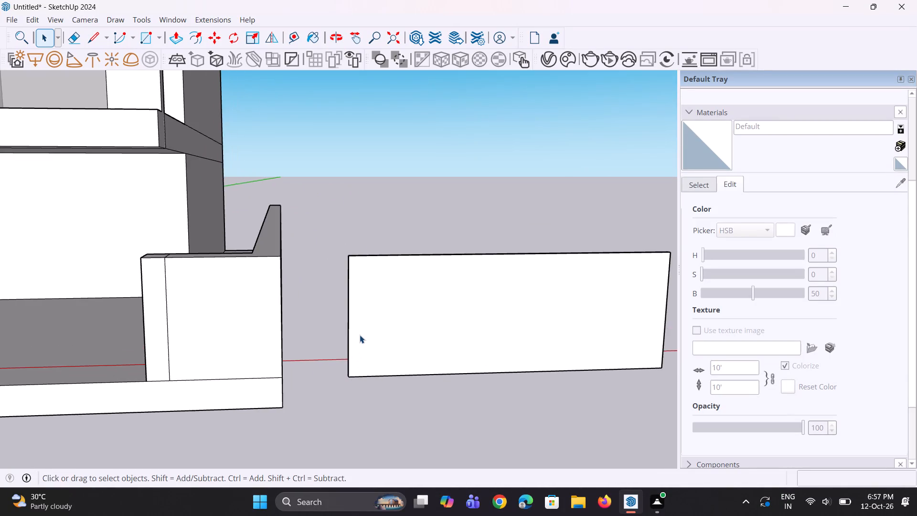
scroll(360, 335, "up", 2)
middle_click_drag(359, 341, 465, 366)
scroll(463, 329, "up", 5)
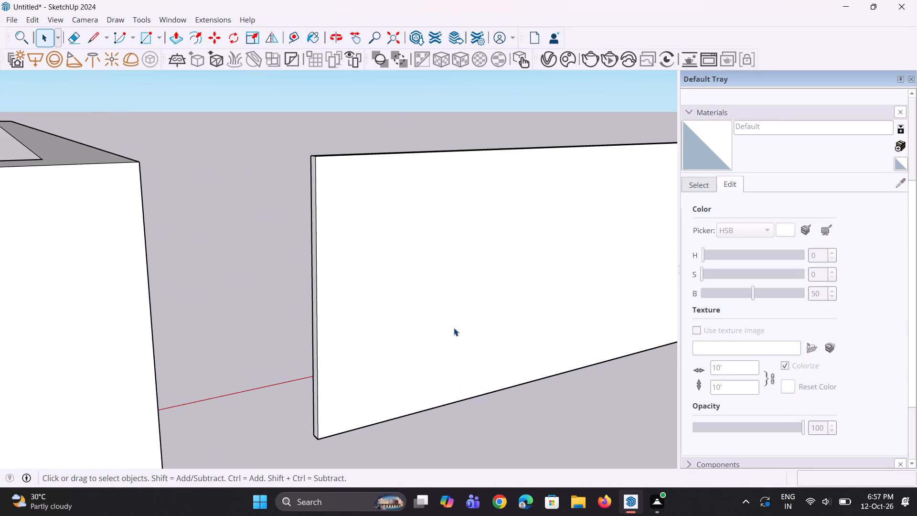
key("p")
left_click(452, 328)
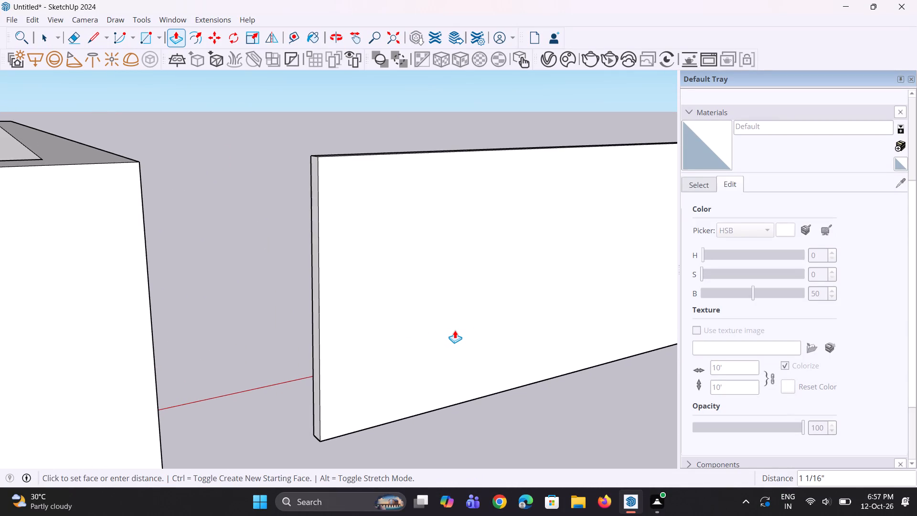
left_click(455, 330)
scroll(249, 346, "down", 4)
middle_click_drag(302, 364, 263, 359)
key("space")
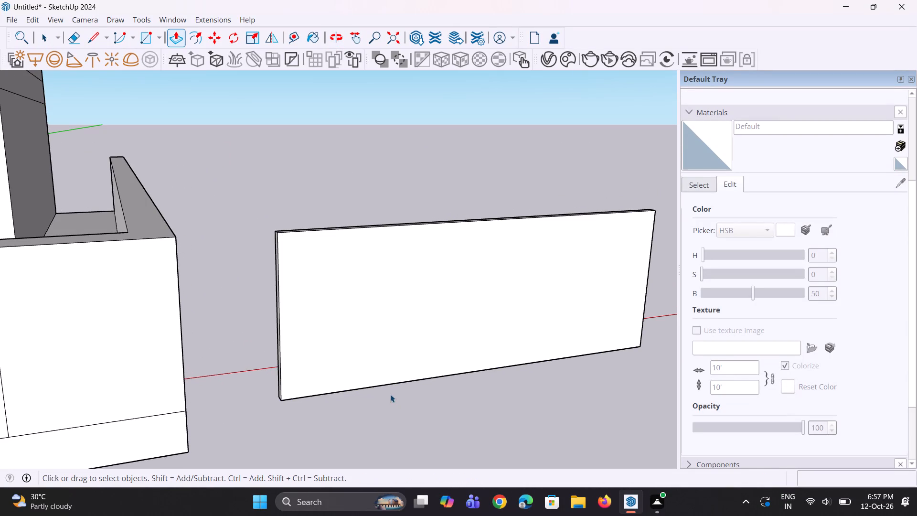
key("space")
left_click(408, 403)
Copy the front vertical edge at the panel's end nearest the house about 8' 11 13/16" along its lower edge.
scroll(318, 396, "down", 4)
middle_click_drag(475, 419, 460, 416)
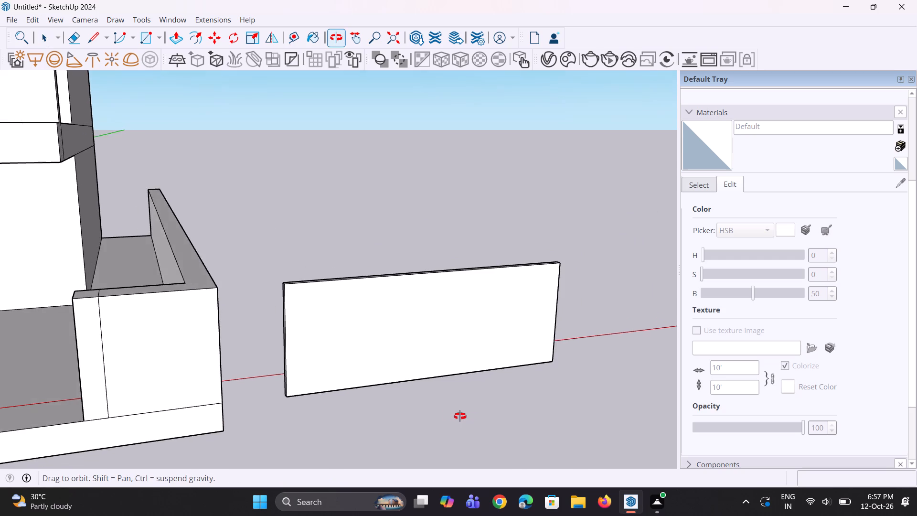
middle_click_drag(460, 416, 443, 408)
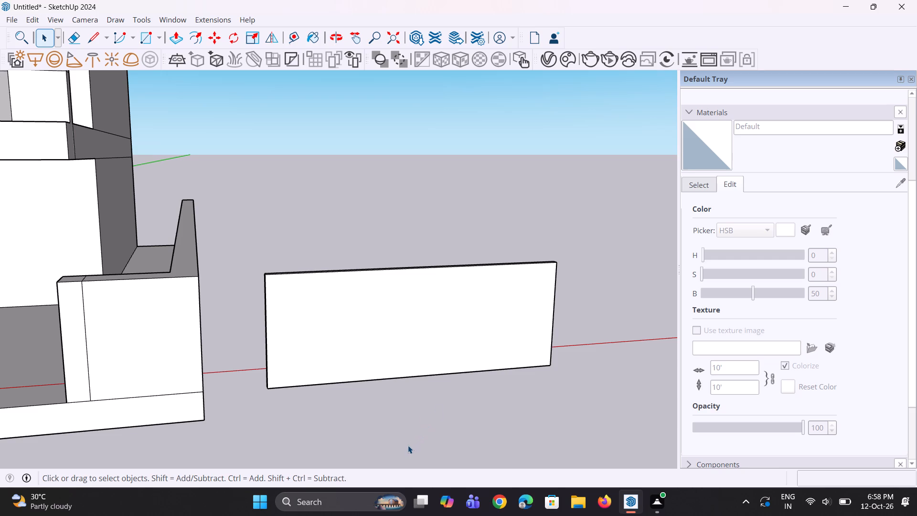
middle_click_drag(416, 444, 476, 434)
scroll(302, 366, "up", 4)
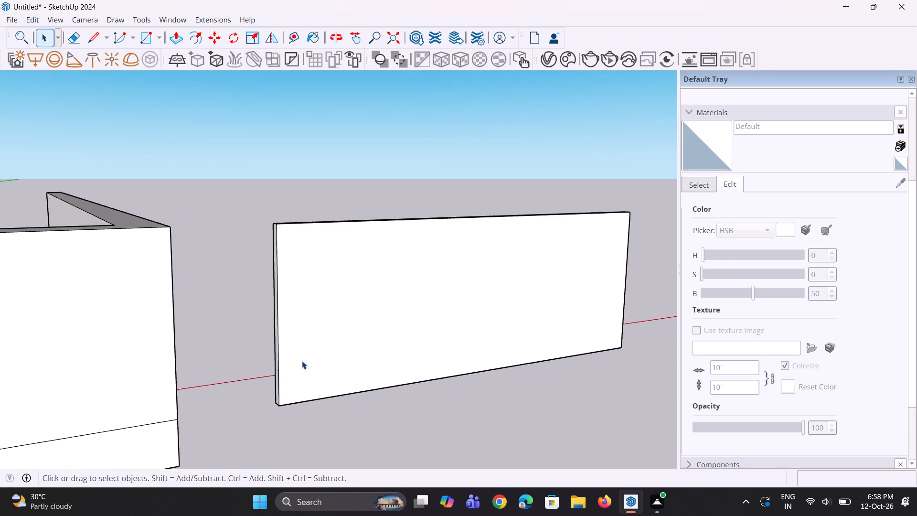
scroll(302, 361, "up", 2)
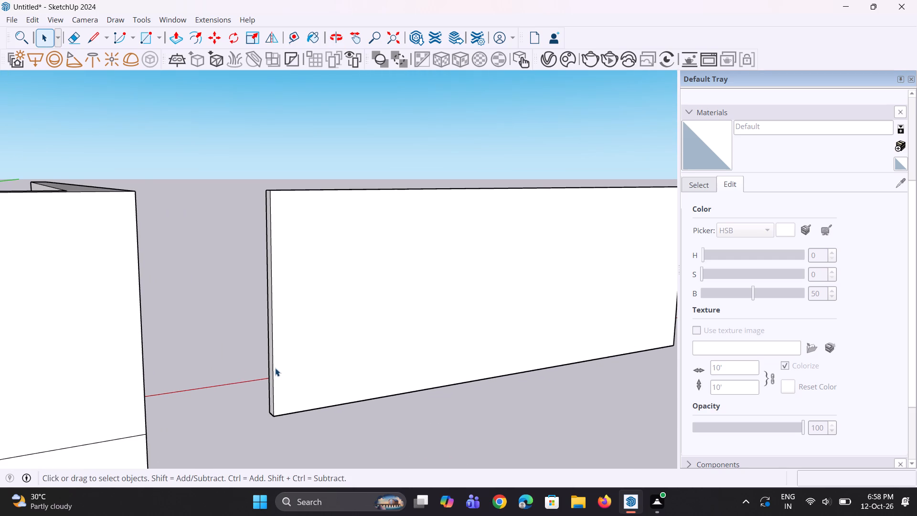
left_click(275, 368)
left_click(275, 381)
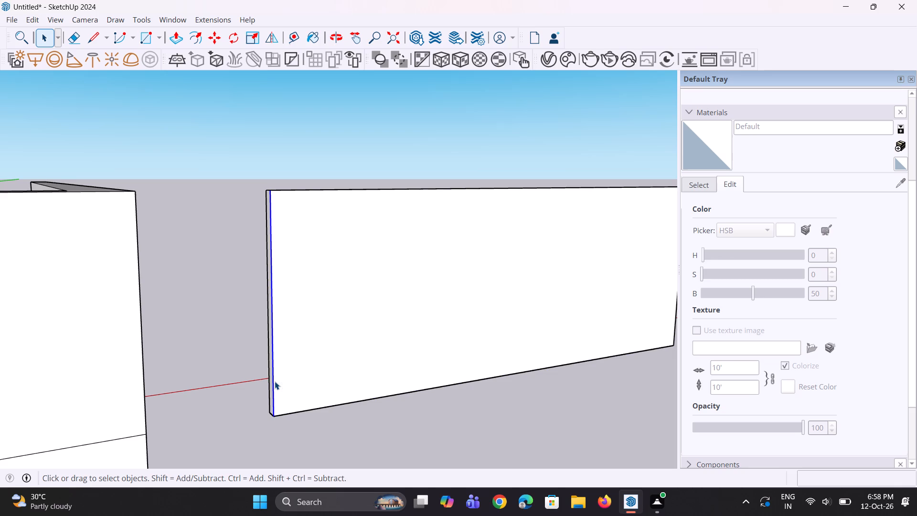
scroll(262, 386, "down", 4)
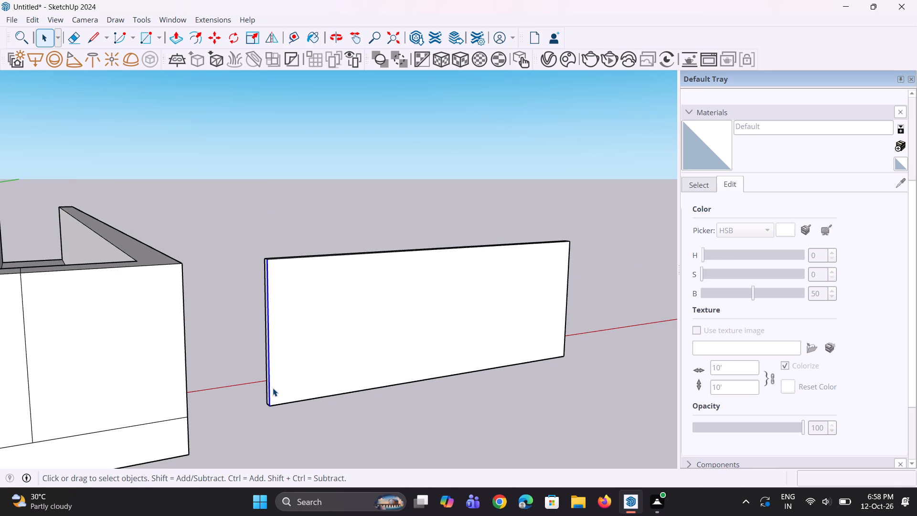
scroll(273, 388, "down", 2)
middle_click_drag(369, 404, 336, 398)
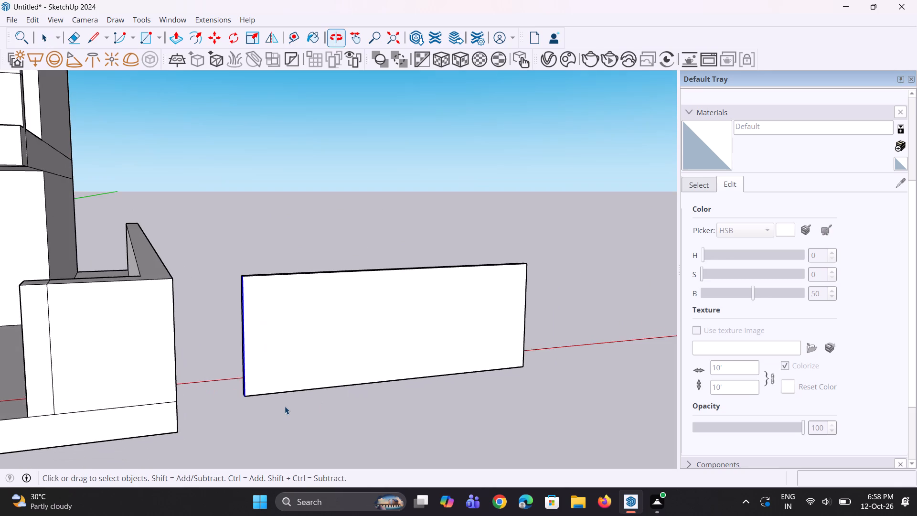
scroll(285, 406, "up", 2)
key("m")
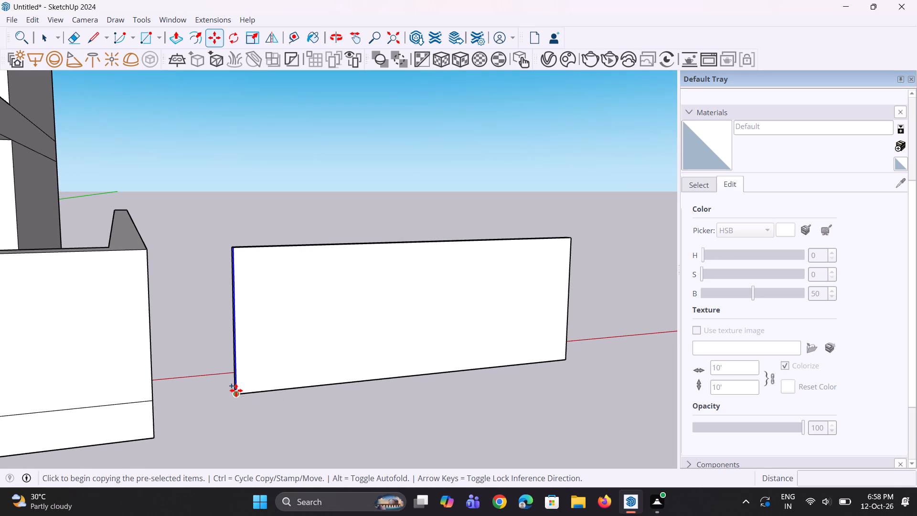
left_click(236, 390)
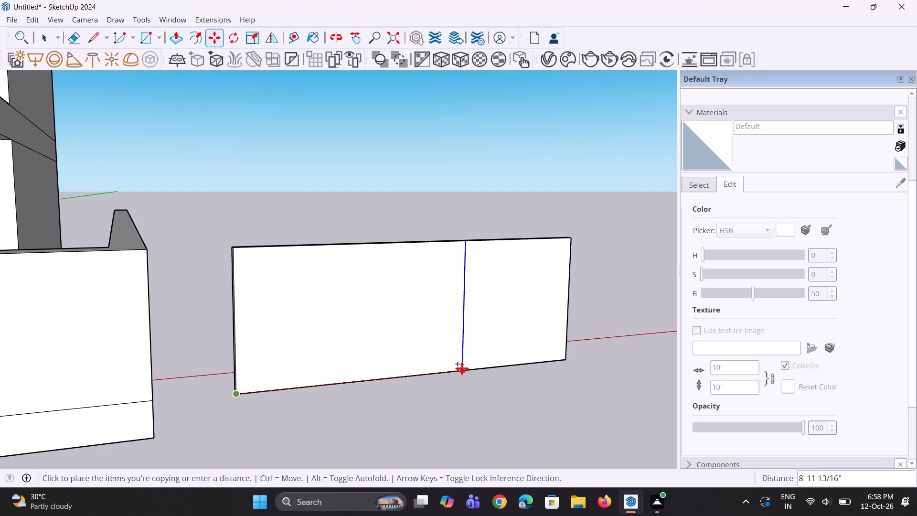
left_click(462, 368)
Copy the dividing line about 2" further along the panel's lower edge, marking out a narrow vertical strip.
middle_click_drag(529, 368, 433, 373)
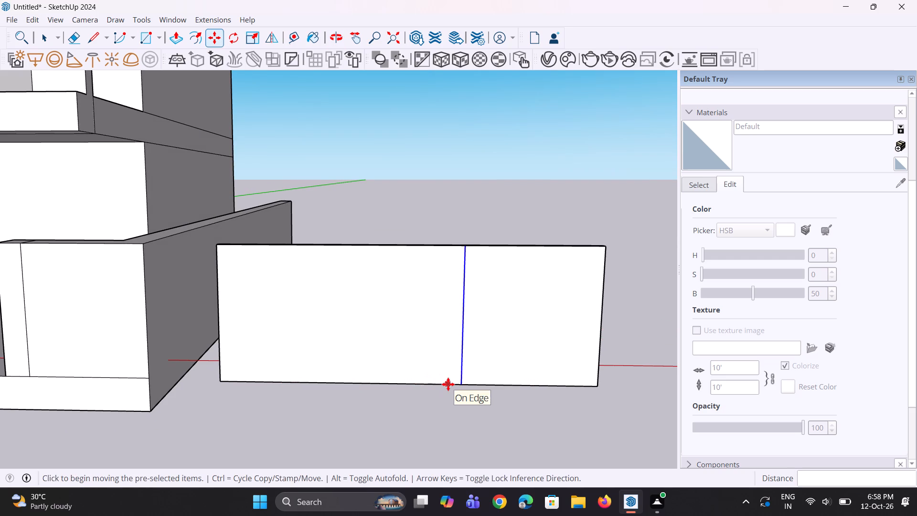
key("m")
left_click(459, 383)
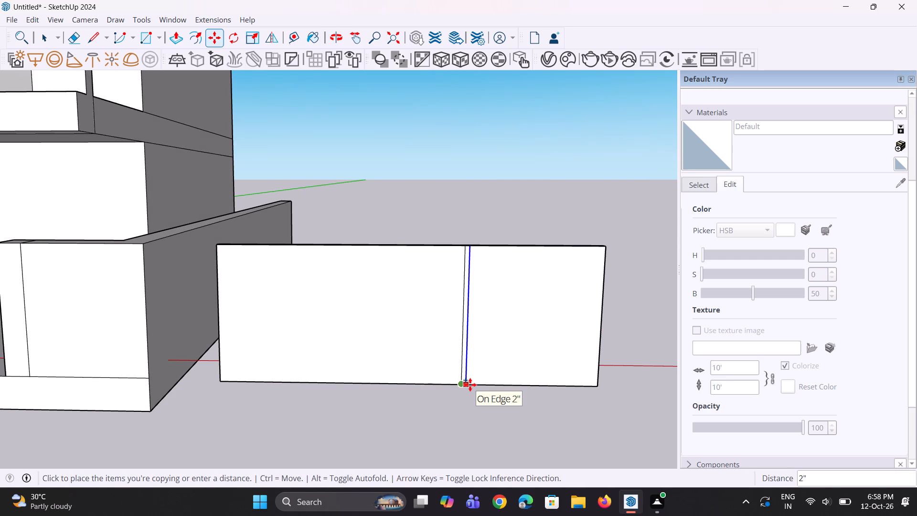
left_click(470, 385)
scroll(413, 385, "down", 4)
key("space")
key("space")
left_click(427, 433)
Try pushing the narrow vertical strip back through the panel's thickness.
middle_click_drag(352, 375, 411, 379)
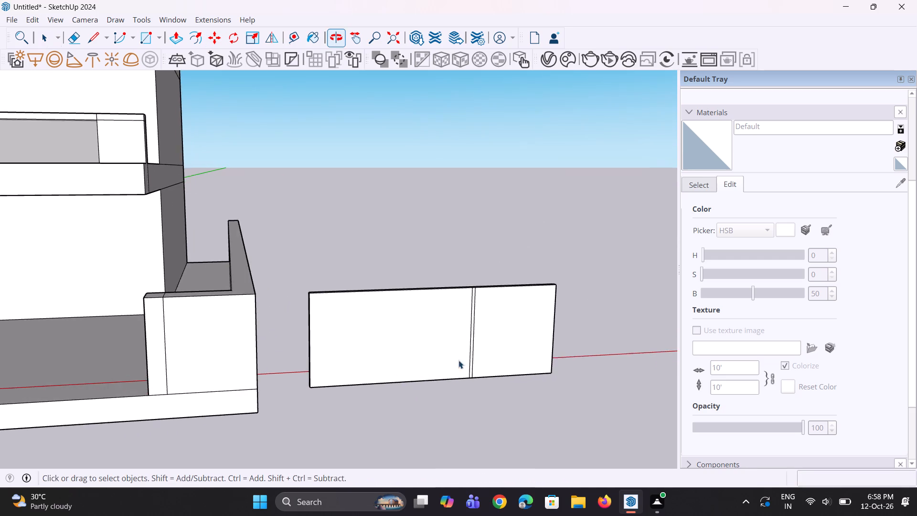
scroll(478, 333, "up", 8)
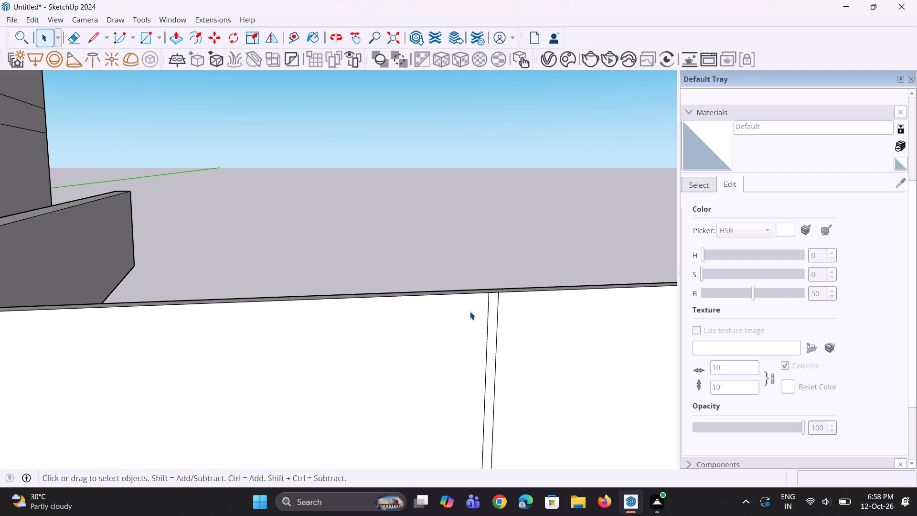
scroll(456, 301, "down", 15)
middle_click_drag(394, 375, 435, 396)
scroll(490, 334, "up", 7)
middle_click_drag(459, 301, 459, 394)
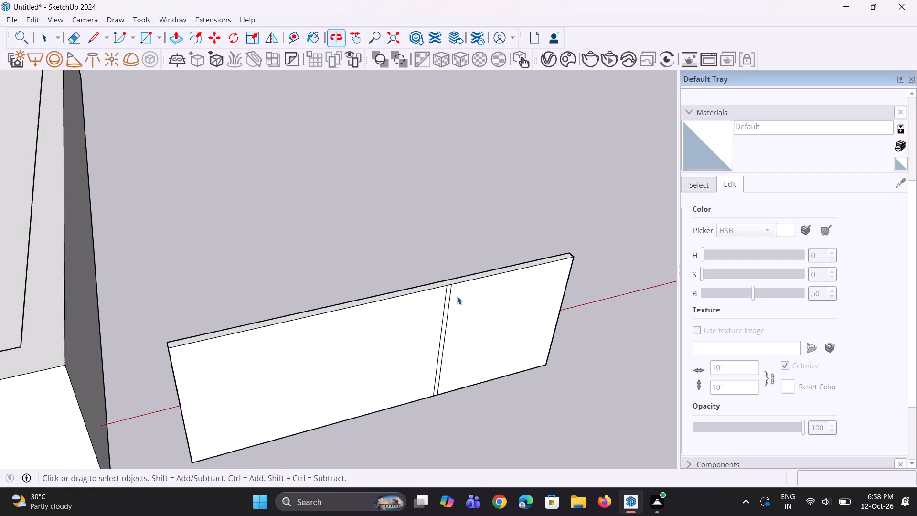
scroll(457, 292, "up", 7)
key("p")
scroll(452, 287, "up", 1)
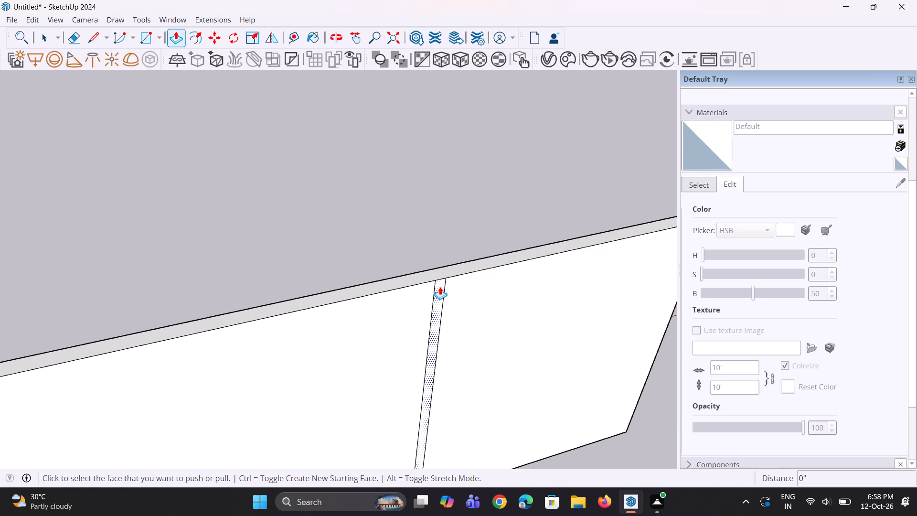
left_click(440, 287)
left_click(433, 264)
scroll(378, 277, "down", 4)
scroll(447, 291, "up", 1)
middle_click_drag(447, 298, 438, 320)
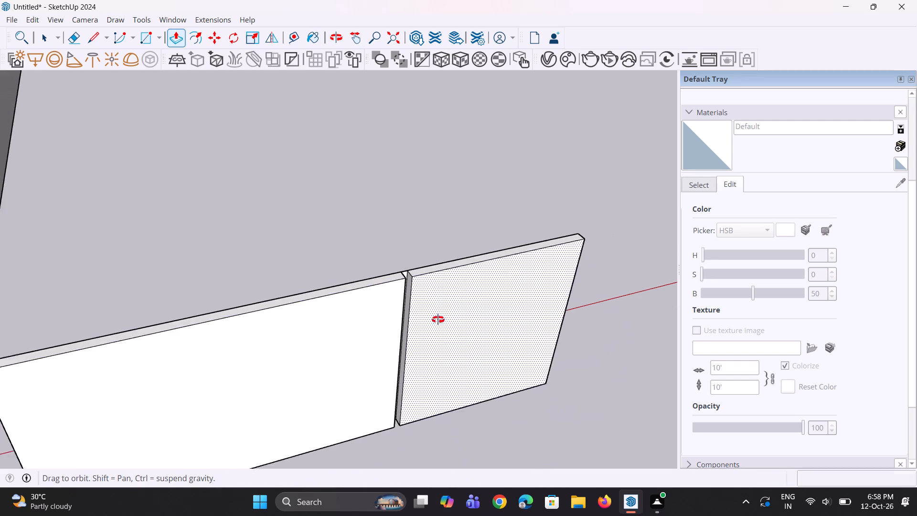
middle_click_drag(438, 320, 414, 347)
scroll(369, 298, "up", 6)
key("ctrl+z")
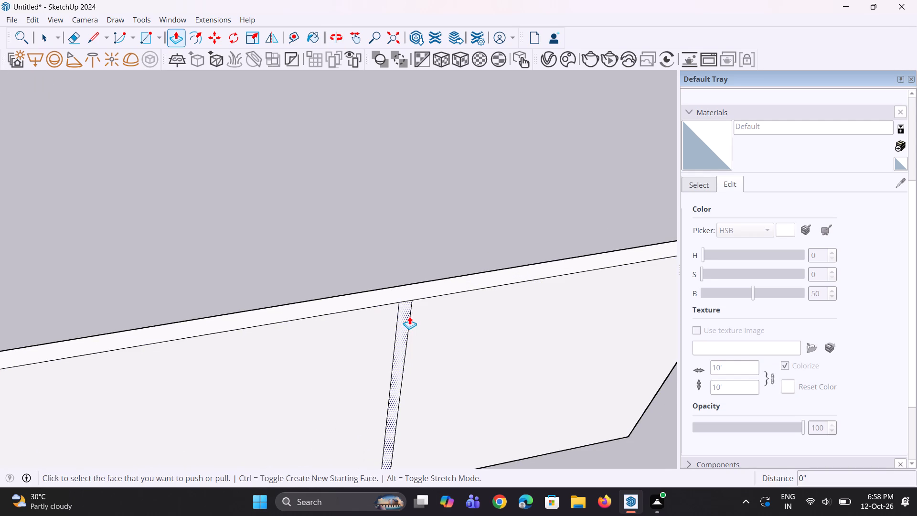
Push the narrow strip 3 1/8" through the panel's full thickness to cut a gap between two leaves.
left_click(406, 319)
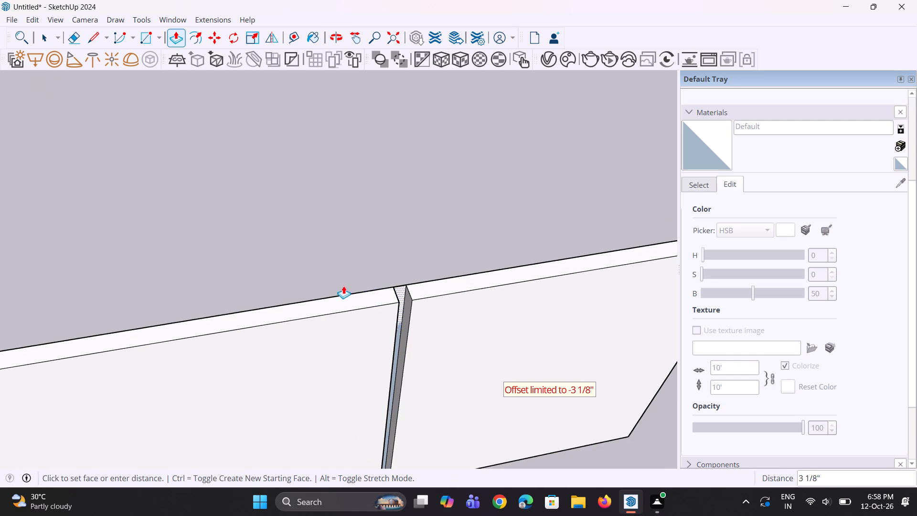
left_click(344, 293)
Examine the gap between the two panel leaves from above and from the front.
middle_click_drag(443, 319, 367, 276)
scroll(340, 266, "down", 5)
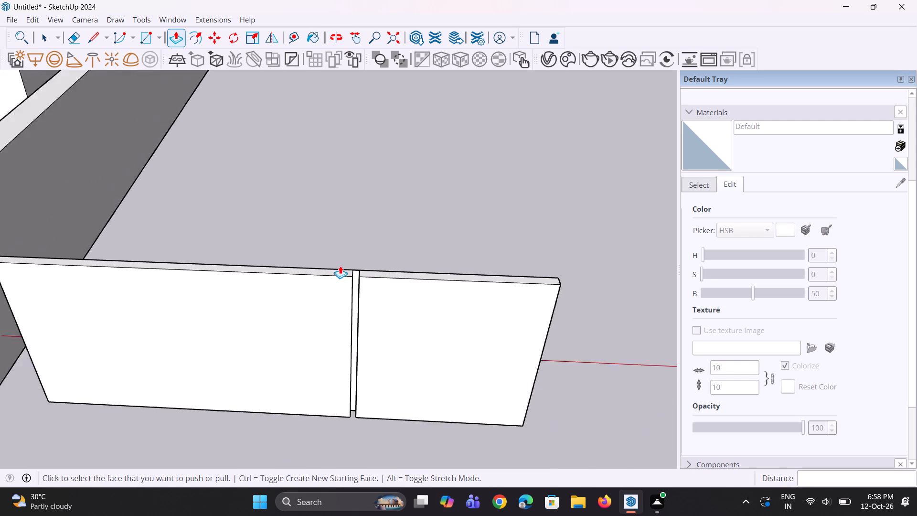
scroll(340, 266, "down", 5)
middle_click_drag(343, 296, 335, 358)
scroll(336, 281, "up", 8)
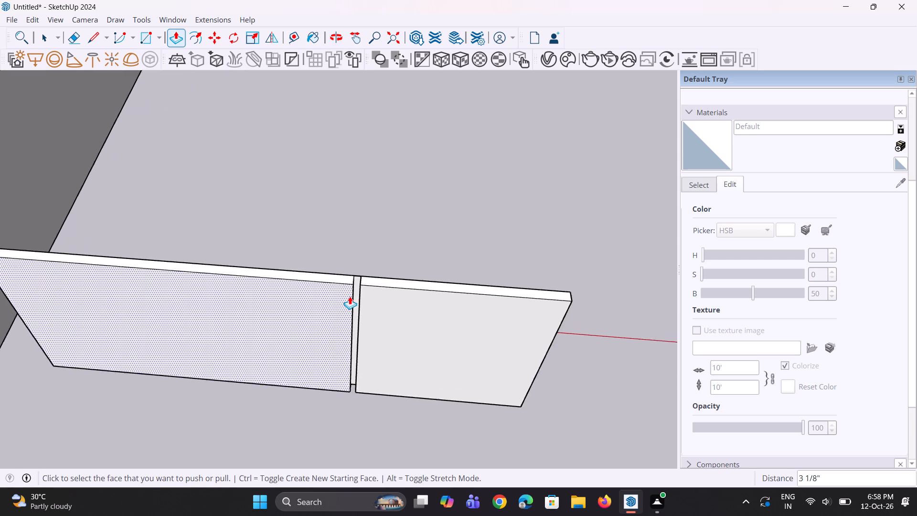
scroll(350, 296, "up", 5)
middle_click(350, 296)
scroll(350, 296, "down", 9)
middle_click_drag(367, 281, 377, 281)
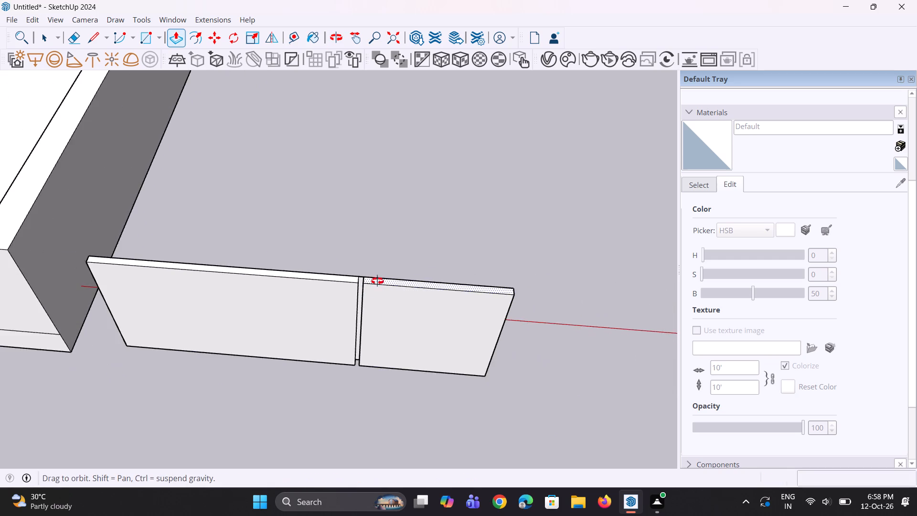
middle_click_drag(377, 281, 387, 276)
middle_click_drag(388, 273, 378, 235)
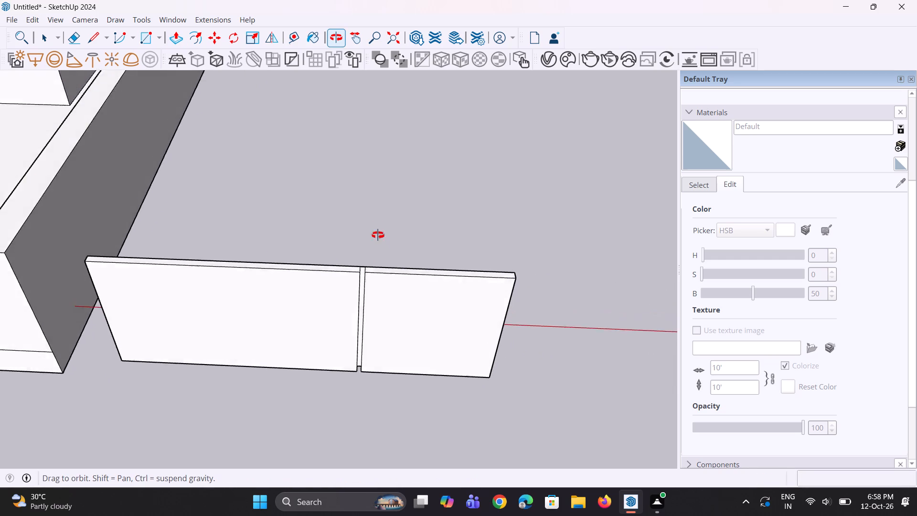
middle_click_drag(378, 235, 383, 210)
key("space")
key("space")
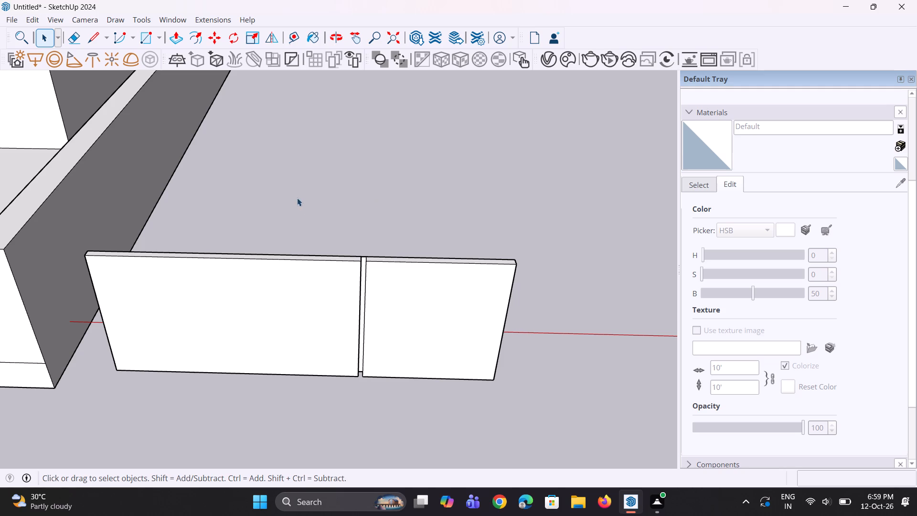
Draw a short horizontal line and a long vertical line down from its end on the wider leaf, beside the gap.
scroll(341, 327, "down", 2)
middle_click_drag(343, 327, 554, 253)
scroll(424, 307, "up", 4)
scroll(379, 284, "up", 4)
key("l")
scroll(325, 306, "up", 2)
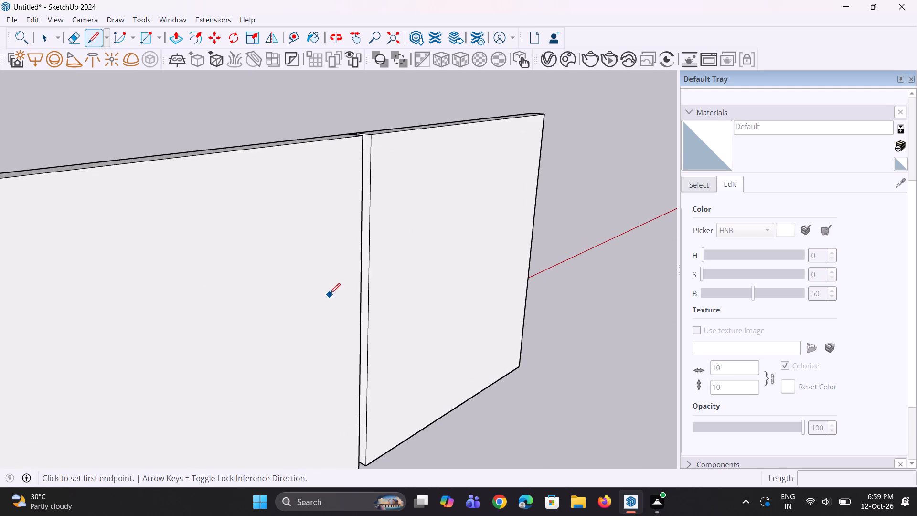
left_click(325, 283)
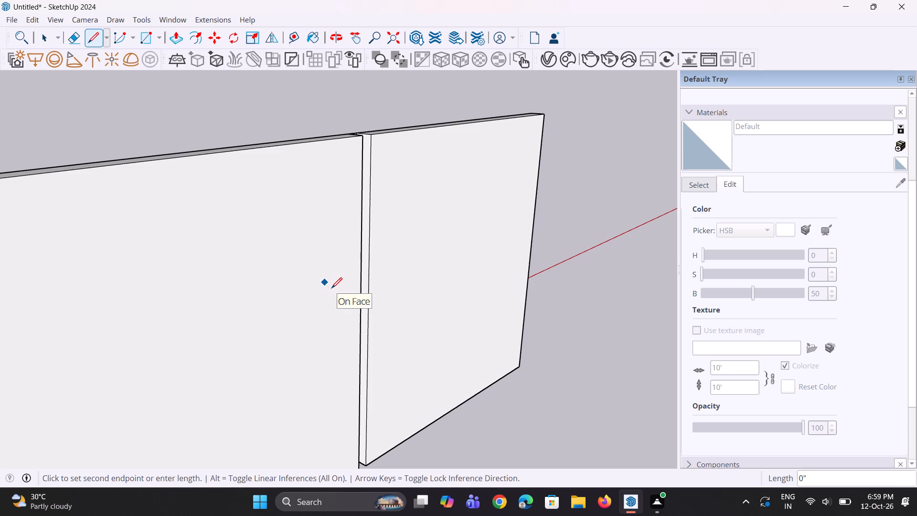
left_click(332, 289)
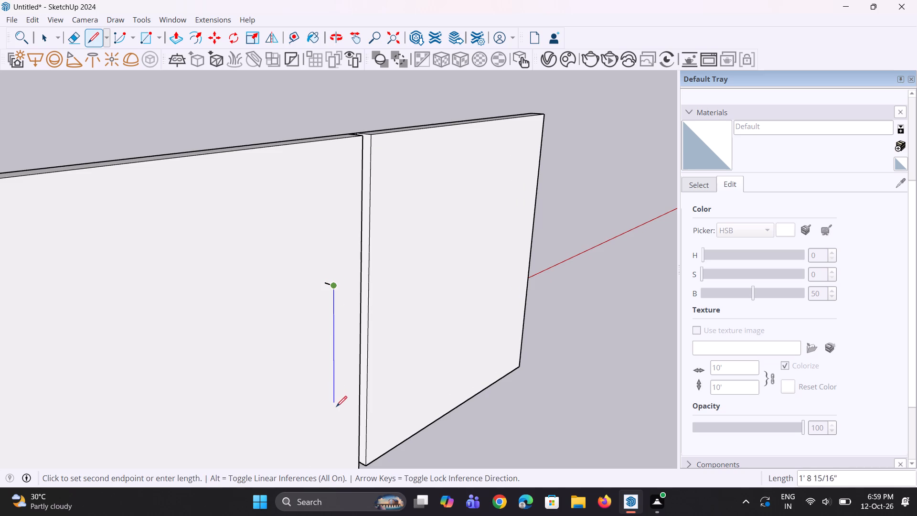
left_click(336, 419)
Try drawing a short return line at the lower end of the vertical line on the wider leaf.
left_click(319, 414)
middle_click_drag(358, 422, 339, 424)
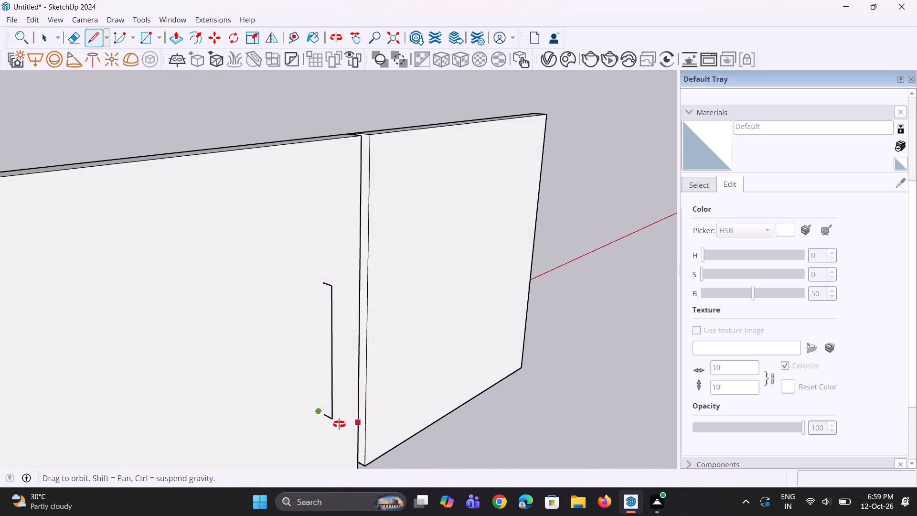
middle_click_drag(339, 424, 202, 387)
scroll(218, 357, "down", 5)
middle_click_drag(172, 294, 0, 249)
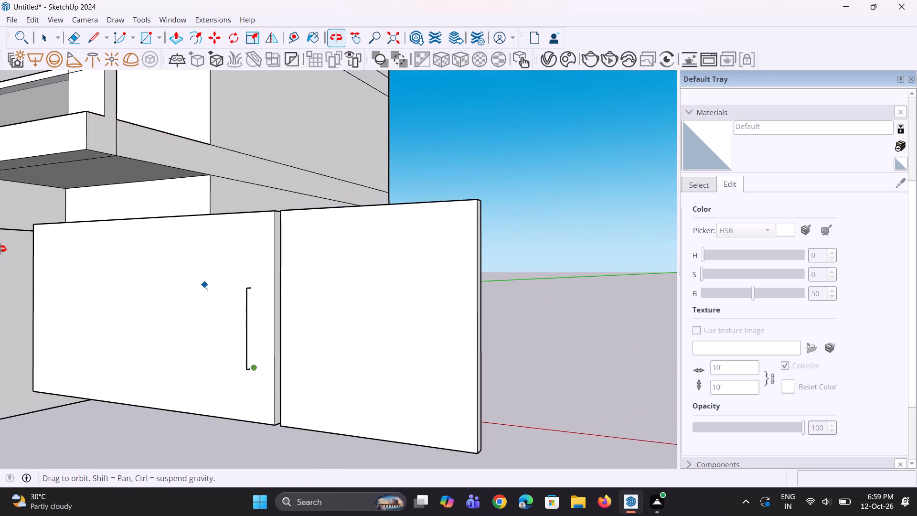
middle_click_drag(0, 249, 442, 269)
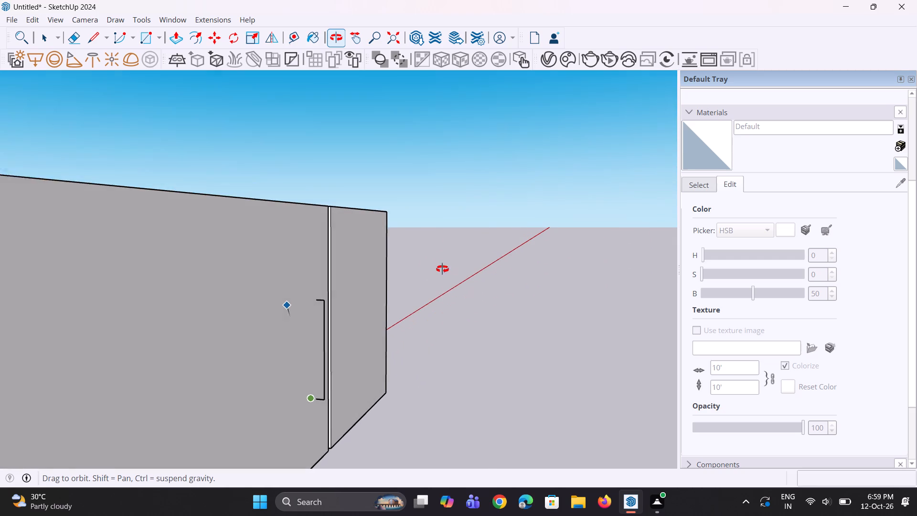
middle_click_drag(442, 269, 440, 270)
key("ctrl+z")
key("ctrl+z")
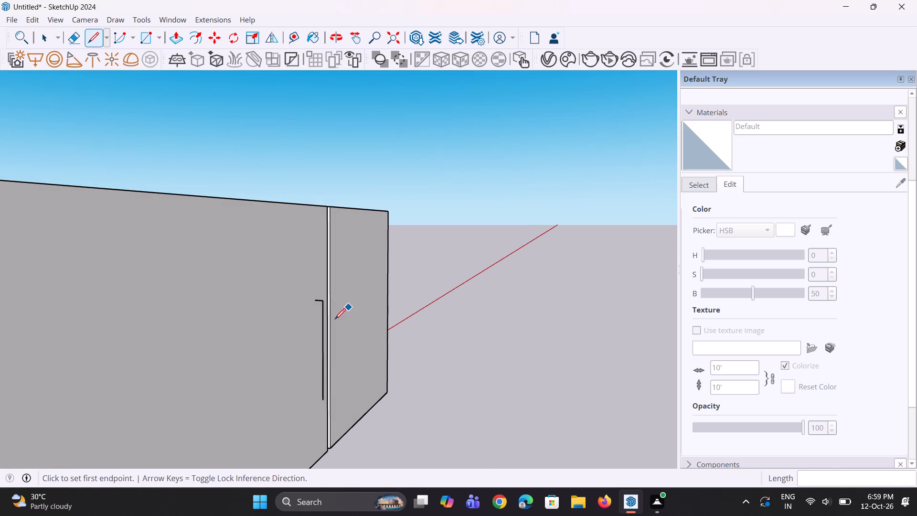
Draw a short horizontal return from the vertical line's lower end, completing the bracket-shaped handle outline beside the gap.
scroll(320, 390, "up", 6)
left_click(323, 404)
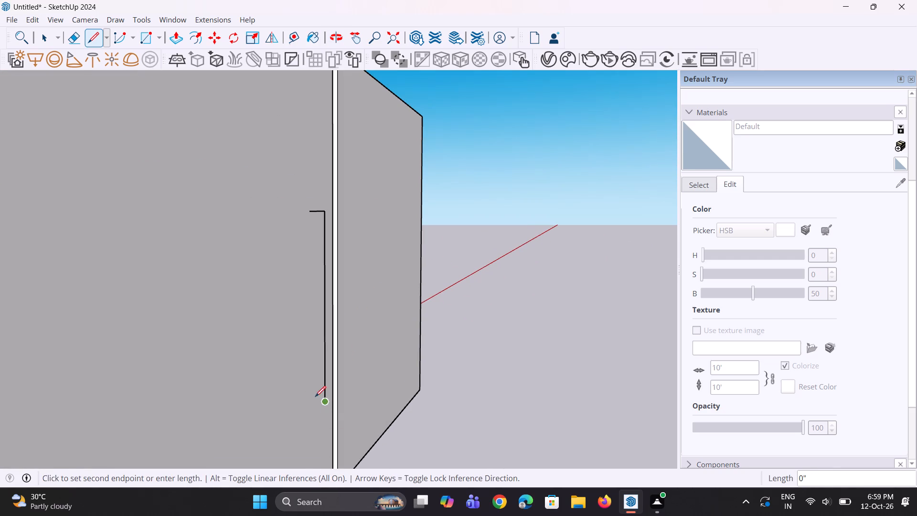
left_click(312, 401)
key("space")
key("space")
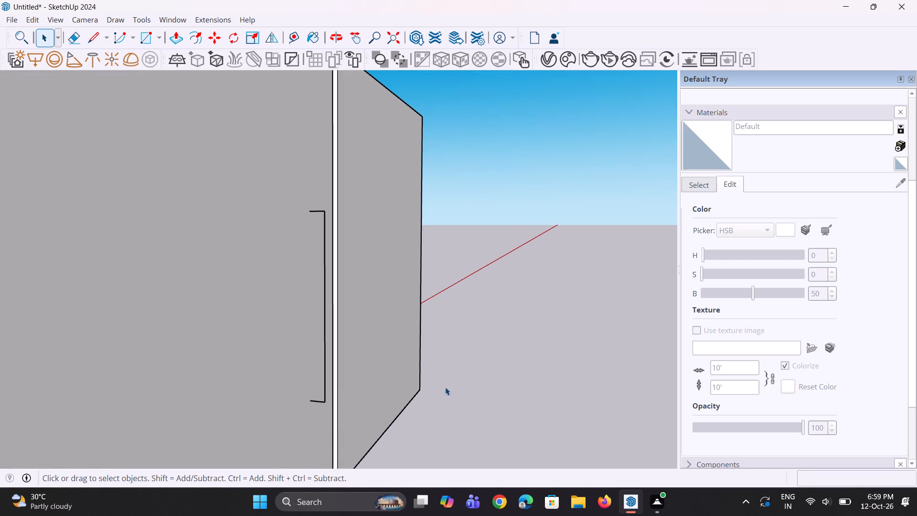
left_click(543, 373)
scroll(391, 340, "down", 4)
middle_click_drag(364, 344, 235, 327)
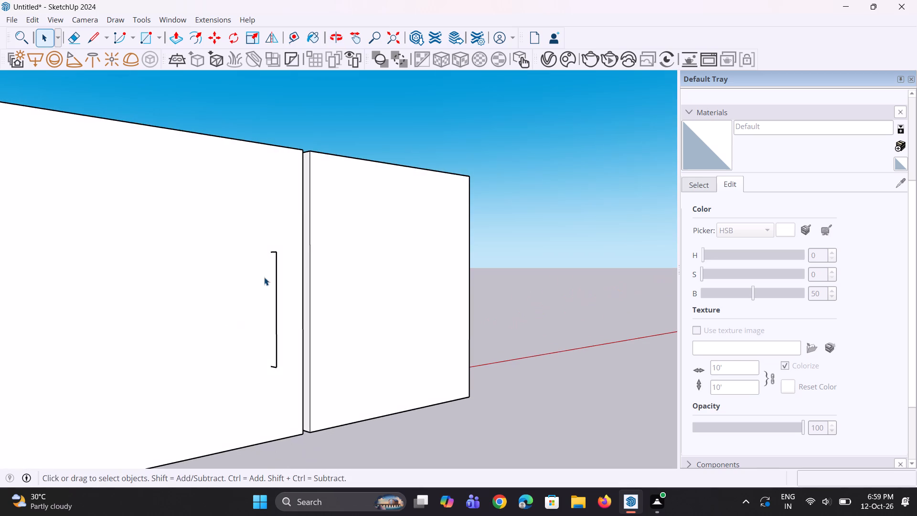
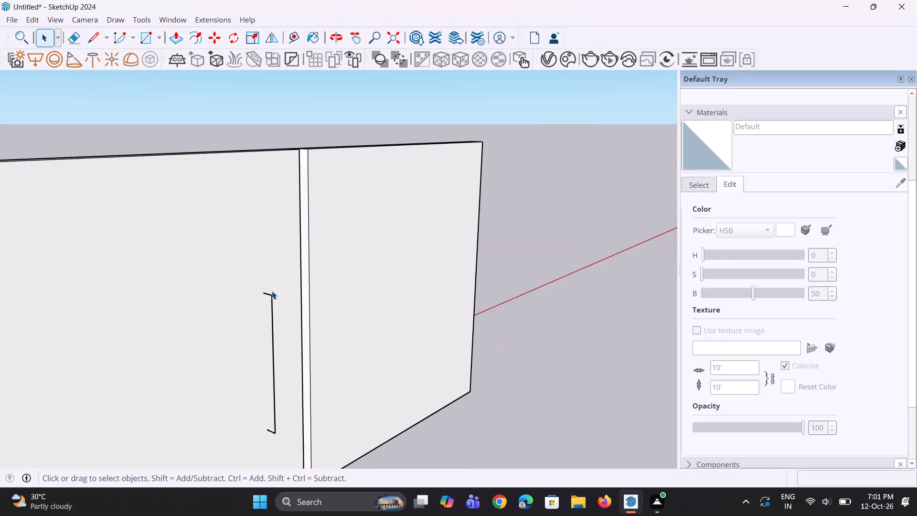
Draw a small rectangle on the wider leaf around the upper end of the bracket-shaped handle path.
middle_click_drag(271, 322, 192, 271)
key("r")
scroll(192, 271, "up", 8)
middle_click_drag(177, 235, 152, 305)
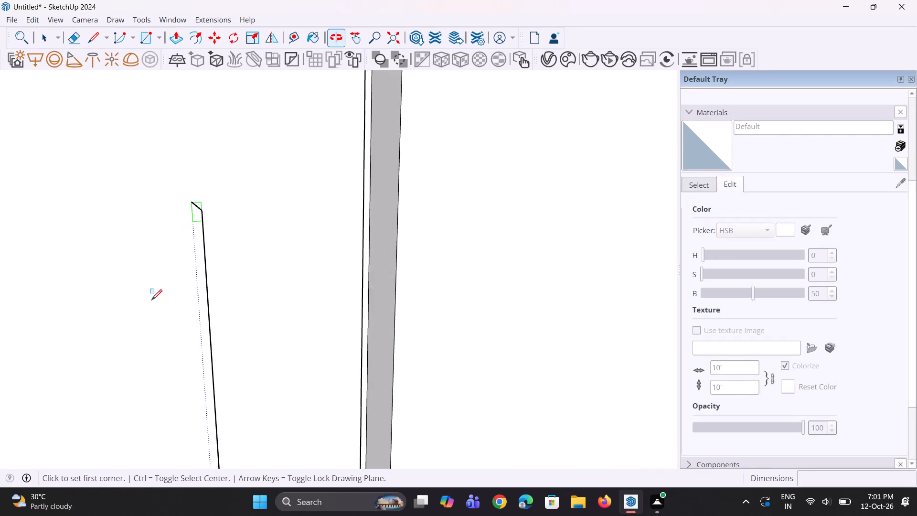
left_click(169, 181)
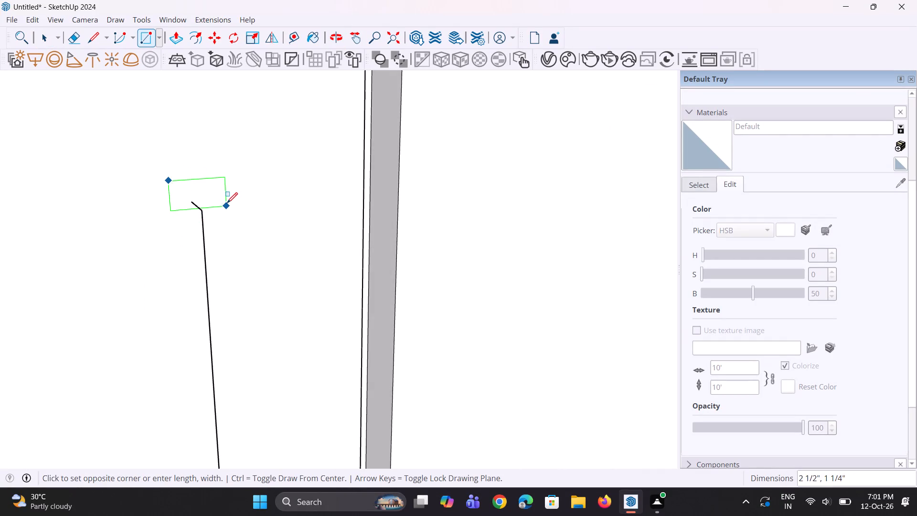
left_click(220, 213)
middle_click_drag(235, 240, 180, 241)
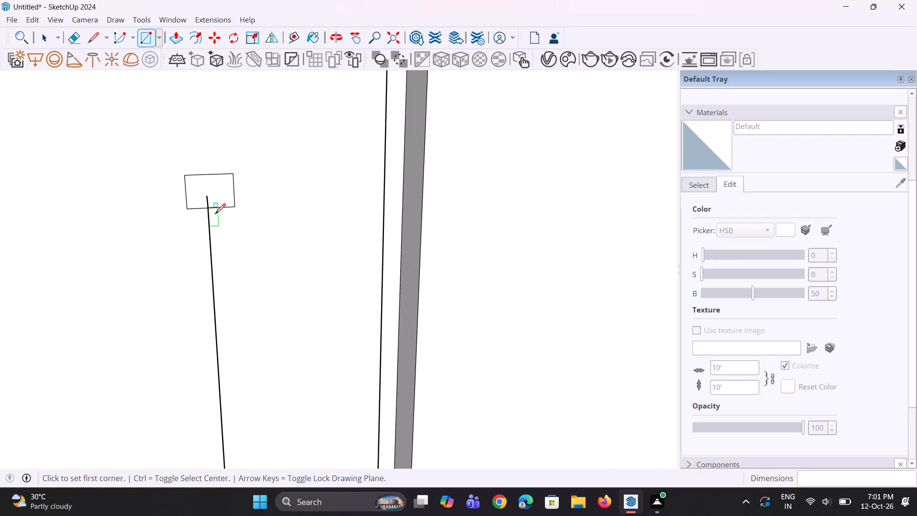
Move the rectangle's vertical edge nearest the gap inward by about 1/2".
key("space")
key("space")
scroll(217, 202, "up", 2)
left_click(240, 189)
left_click(239, 195)
scroll(239, 214, "up", 2)
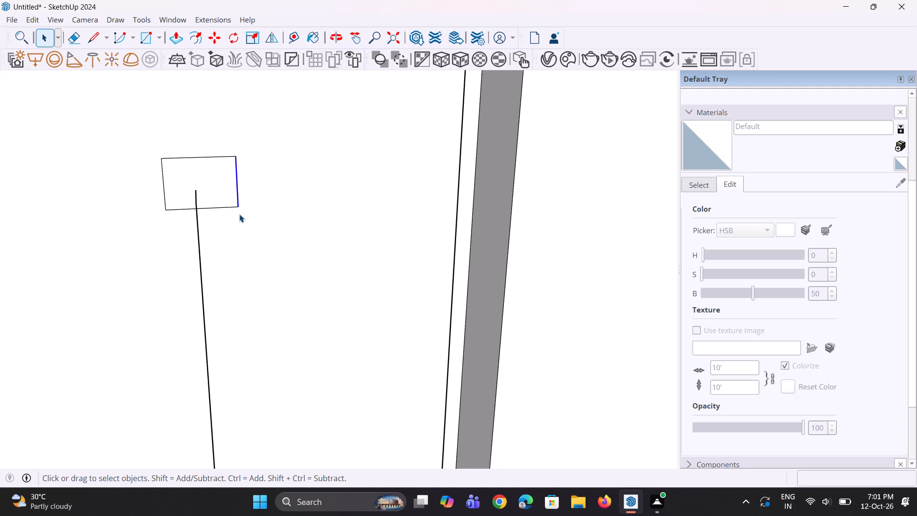
key("m")
left_click(237, 206)
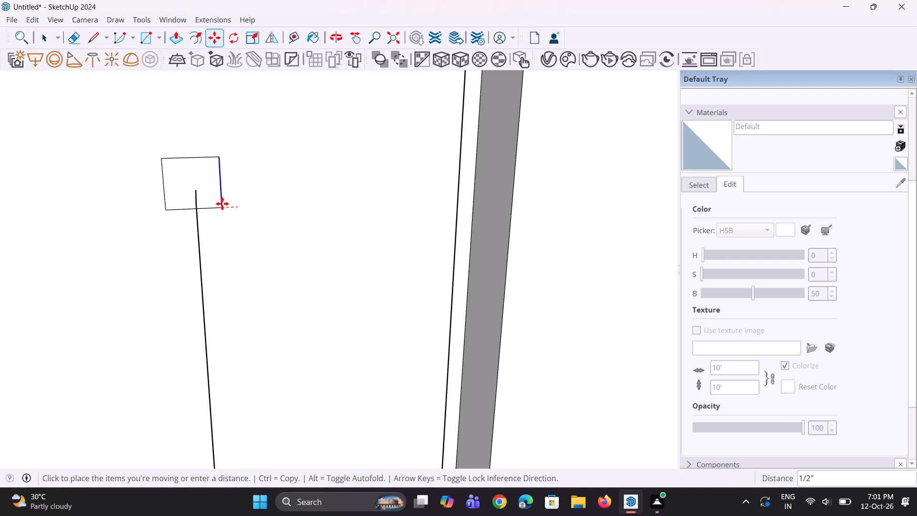
left_click(219, 204)
key("space")
key("space")
Move the rectangle's opposite vertical edge, the one farther from the gap, slightly inward toward the handle path.
scroll(142, 219, "up", 2)
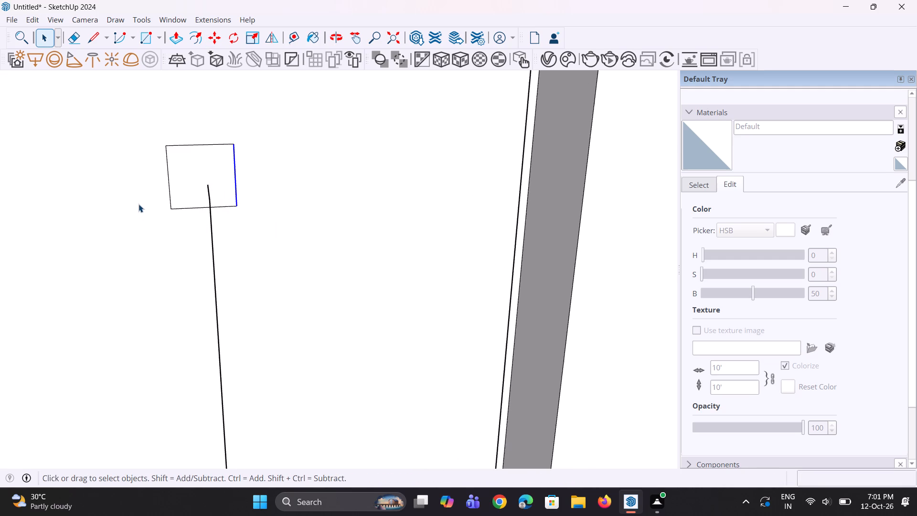
scroll(138, 204, "up", 2)
left_click(177, 197)
scroll(181, 219, "up", 3)
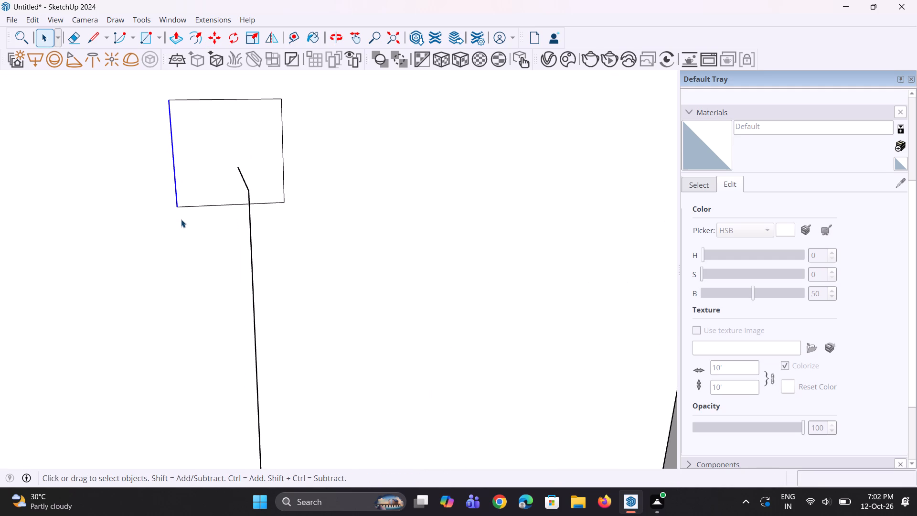
key("m")
left_click(181, 207)
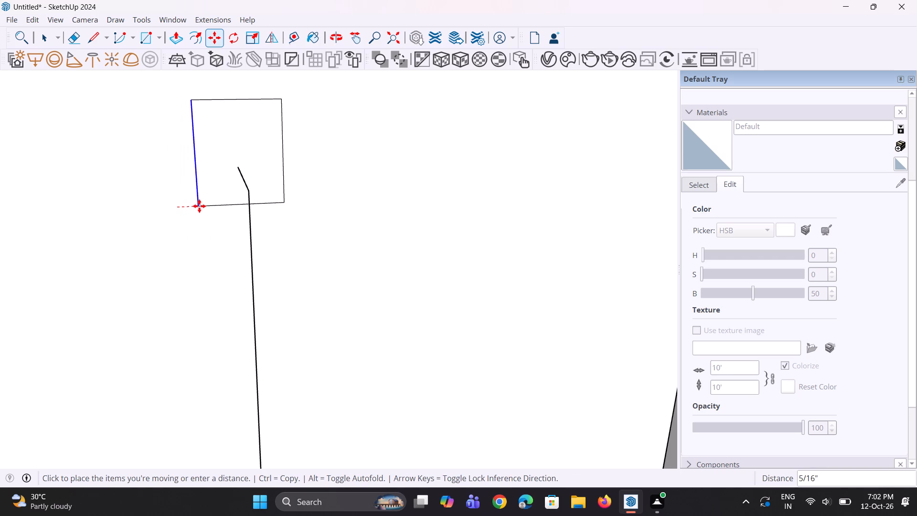
left_click(203, 206)
Move the rectangle's top edge down by about 7/16" to make the handle profile roughly square.
middle_click_drag(316, 263, 231, 268)
scroll(230, 268, "down", 6)
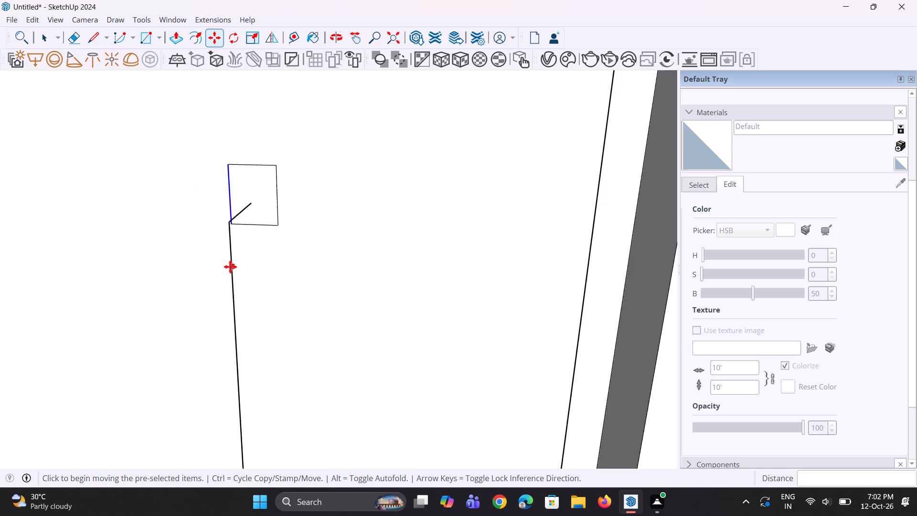
scroll(230, 267, "down", 4)
middle_click_drag(211, 253, 236, 202)
scroll(236, 202, "up", 4)
key("space")
key("space")
scroll(237, 216, "up", 3)
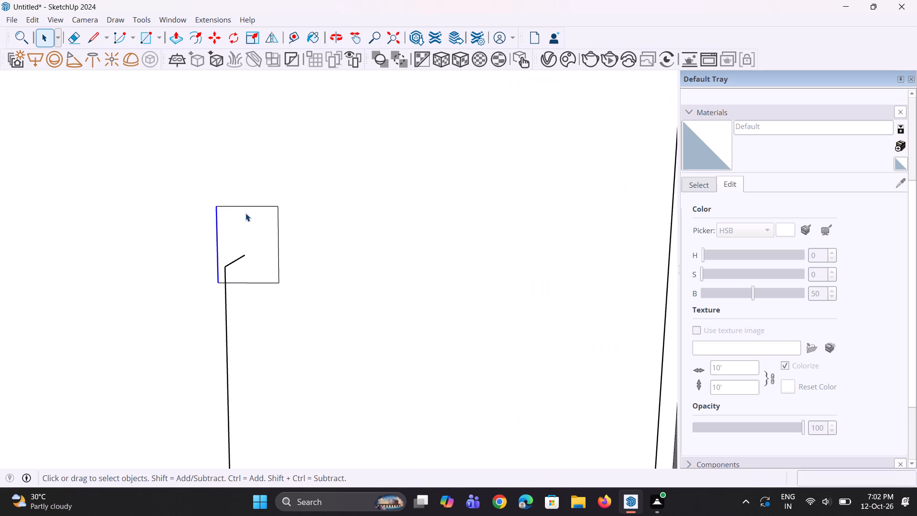
left_click(256, 206)
scroll(257, 206, "up", 2)
key("m")
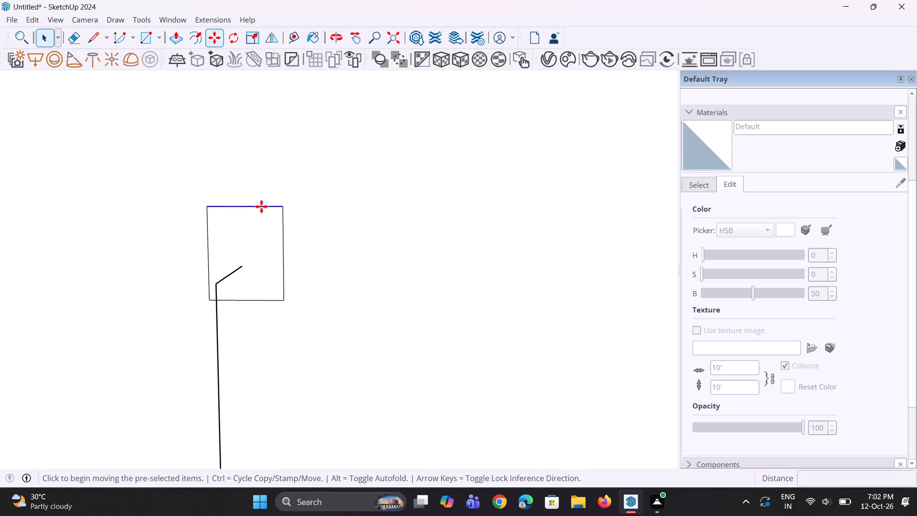
left_click(279, 206)
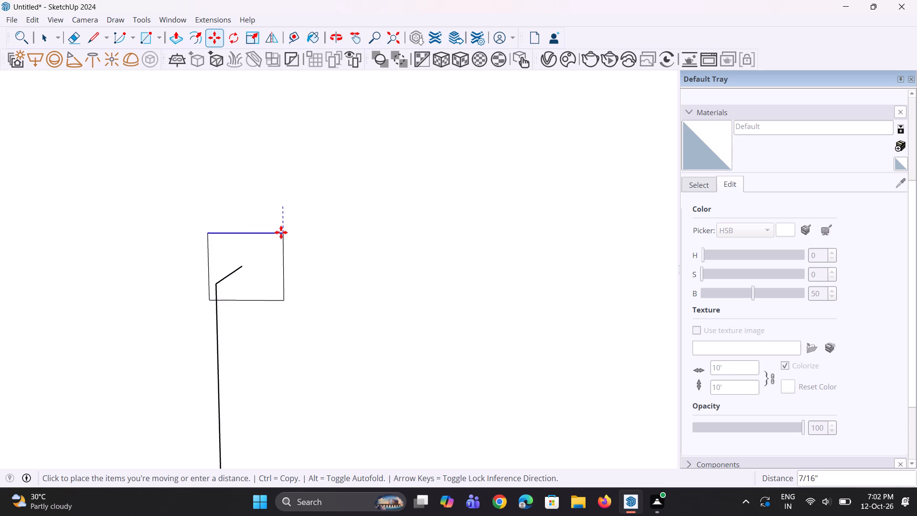
left_click(281, 232)
Extrude the small square profile along the three connected bracket-shaped path lines with Follow Me to form the solid handle.
scroll(216, 234, "down", 5)
middle_click_drag(206, 315, 250, 317)
scroll(231, 310, "up", 2)
left_click(230, 308)
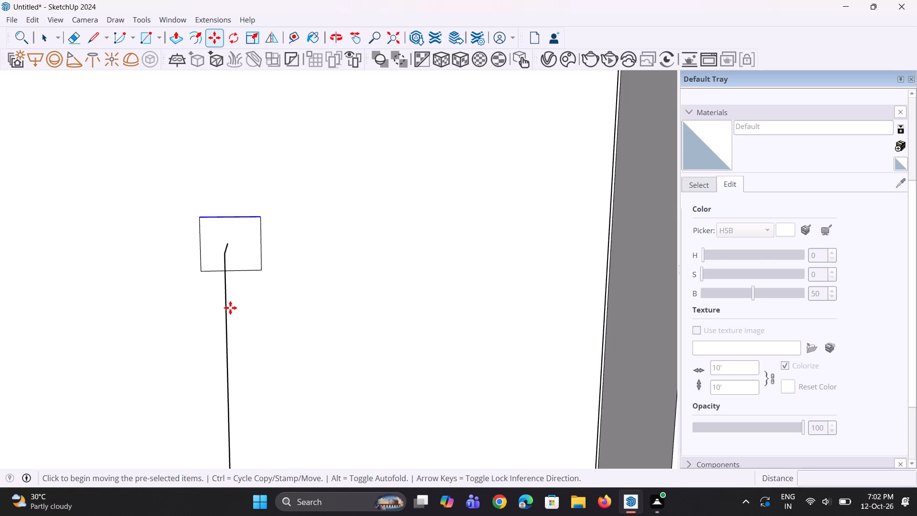
key("space")
left_click(226, 295)
middle_click_drag(230, 311, 290, 306)
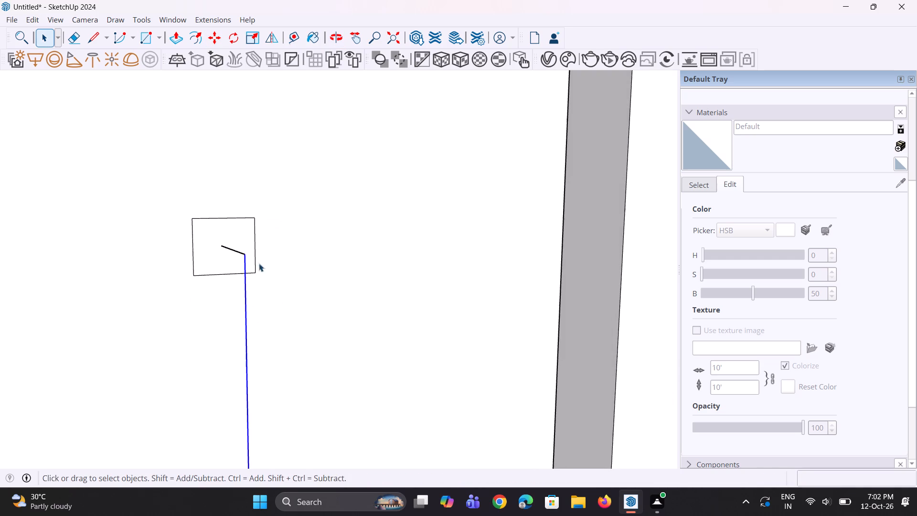
scroll(244, 252, "up", 1)
left_click(239, 251, "ctrl")
scroll(219, 232, "down", 2)
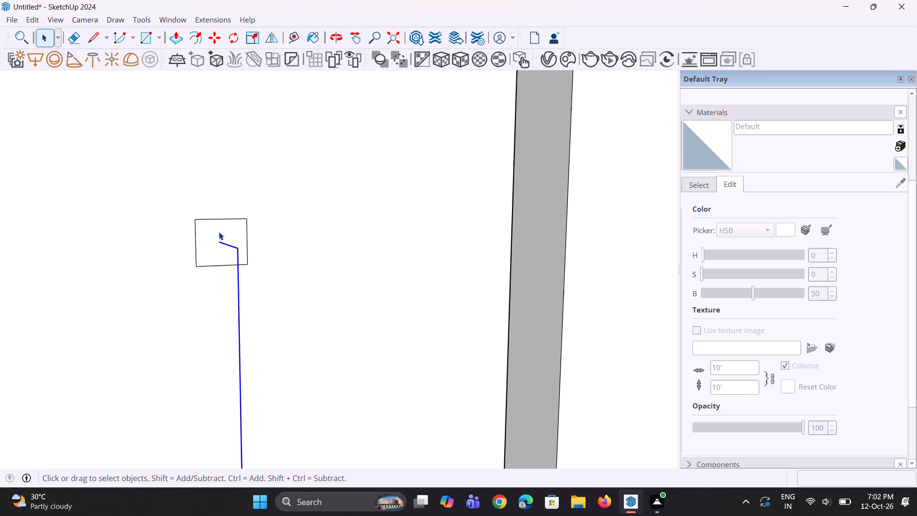
scroll(219, 232, "down", 20)
scroll(219, 232, "down", 4)
scroll(234, 346, "up", 3)
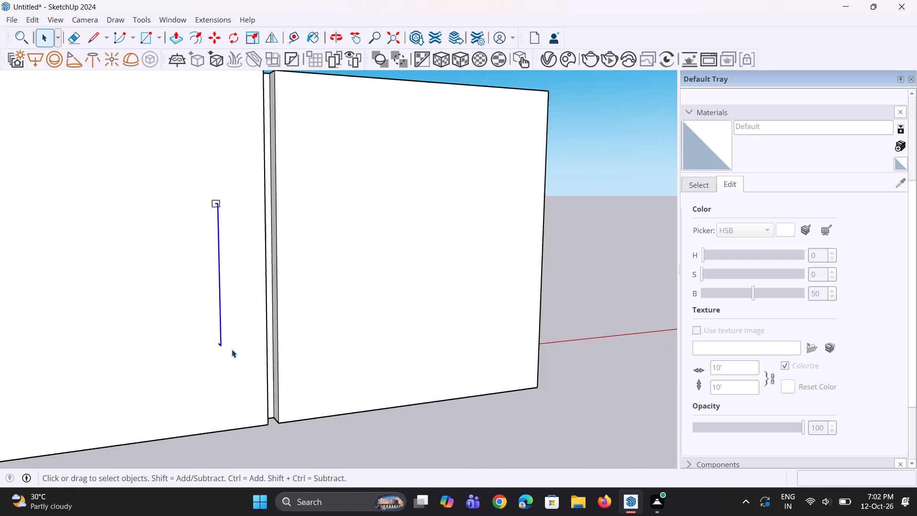
scroll(232, 349, "up", 15)
middle_click_drag(224, 342, 262, 339)
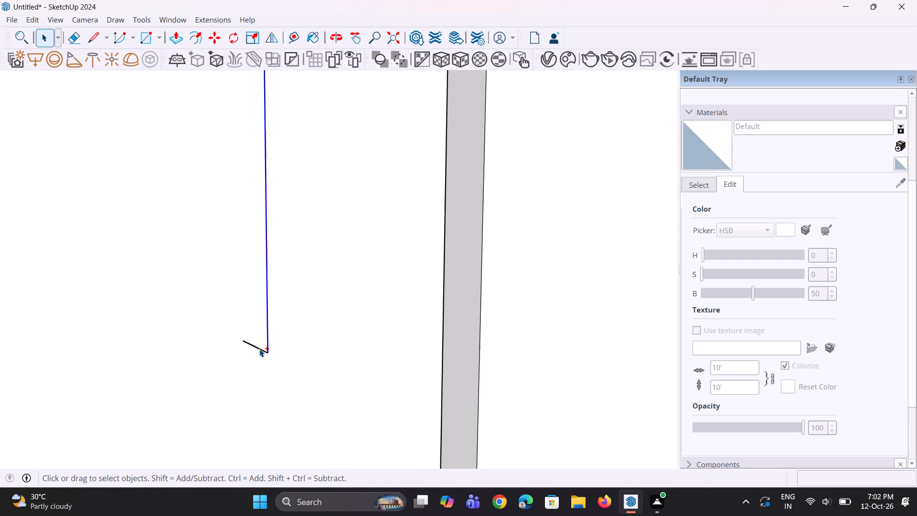
left_click(259, 349, "ctrl")
scroll(257, 386, "down", 18)
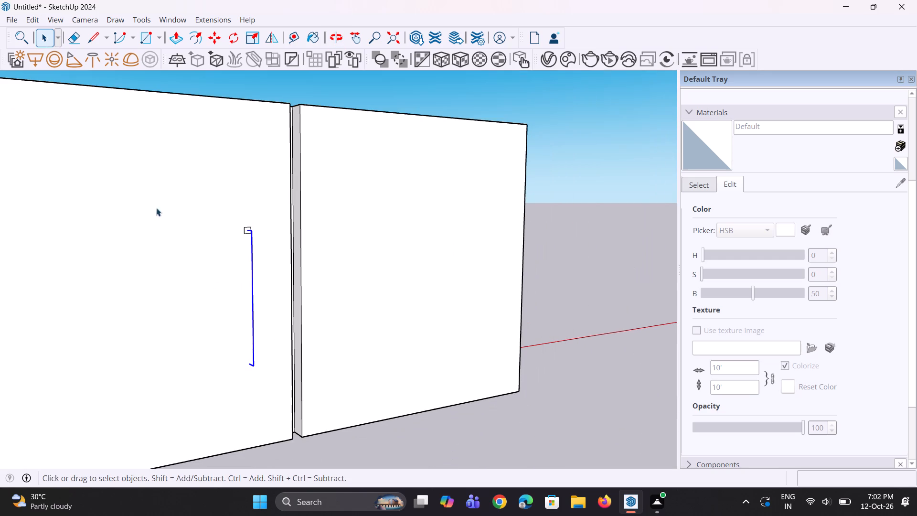
left_click(23, 36)
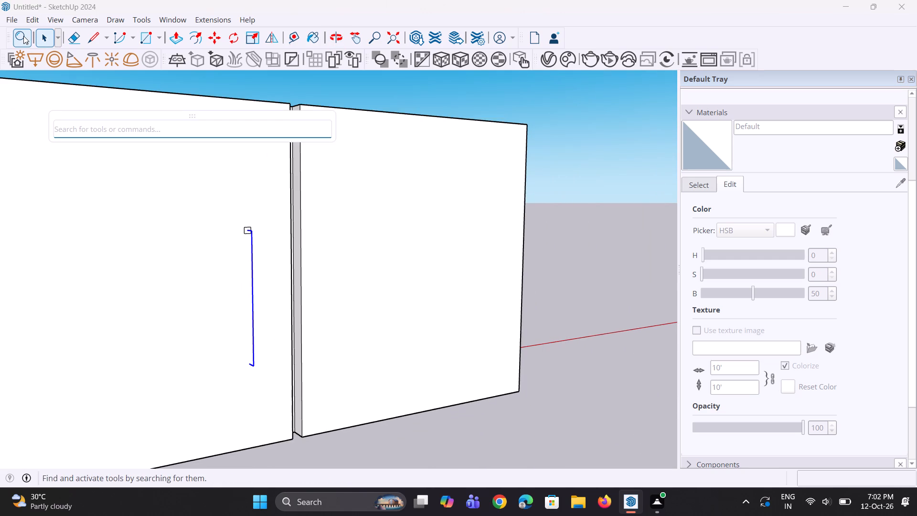
type("foll")
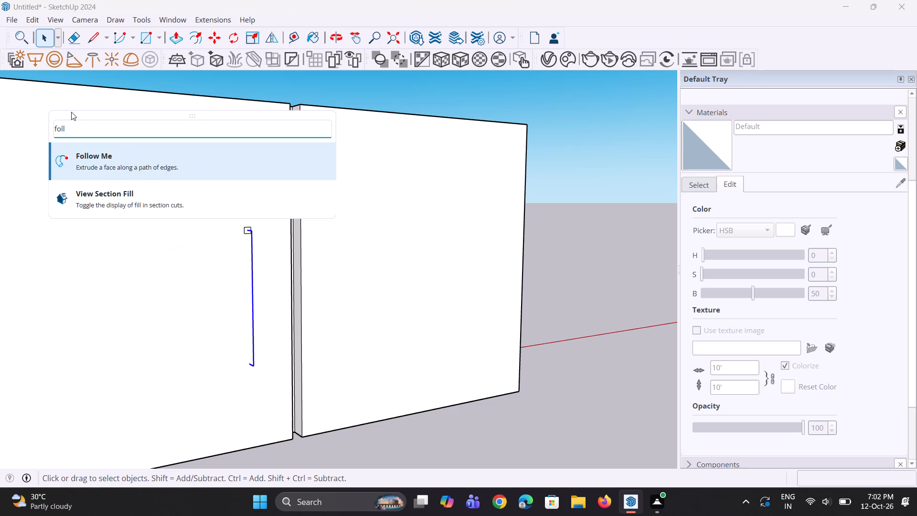
left_click(93, 158)
scroll(242, 258, "up", 12)
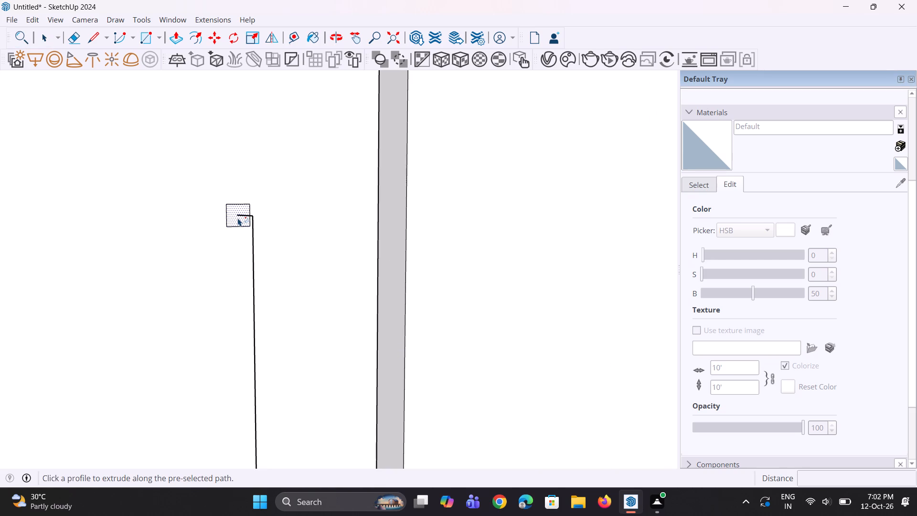
left_click(238, 218)
scroll(208, 275, "down", 15)
middle_click_drag(234, 307, 271, 311)
key("space")
key("space")
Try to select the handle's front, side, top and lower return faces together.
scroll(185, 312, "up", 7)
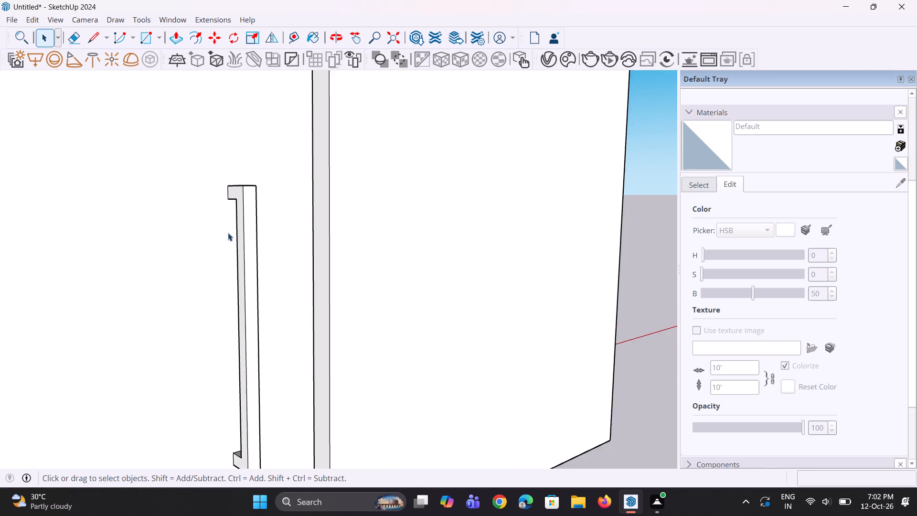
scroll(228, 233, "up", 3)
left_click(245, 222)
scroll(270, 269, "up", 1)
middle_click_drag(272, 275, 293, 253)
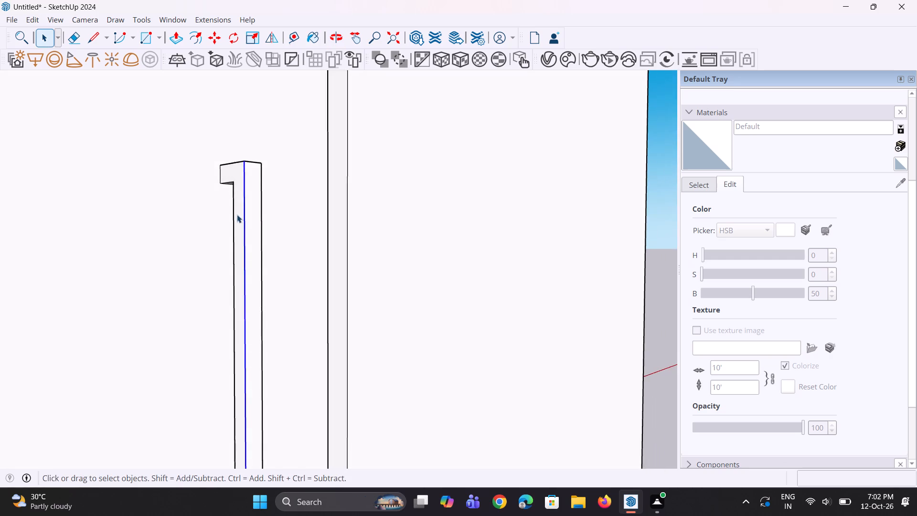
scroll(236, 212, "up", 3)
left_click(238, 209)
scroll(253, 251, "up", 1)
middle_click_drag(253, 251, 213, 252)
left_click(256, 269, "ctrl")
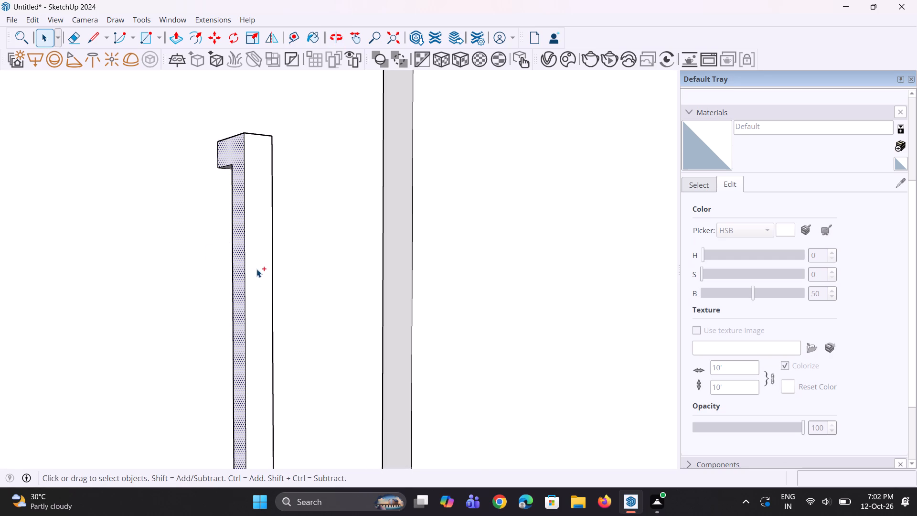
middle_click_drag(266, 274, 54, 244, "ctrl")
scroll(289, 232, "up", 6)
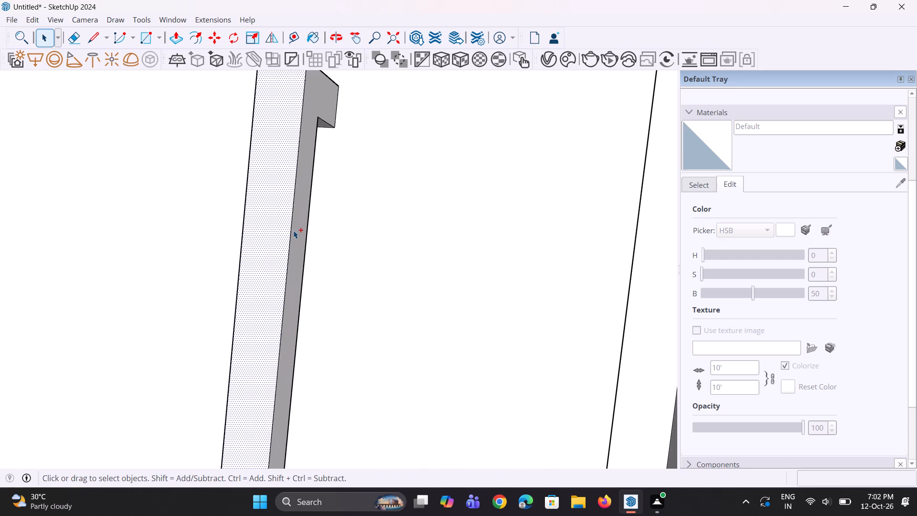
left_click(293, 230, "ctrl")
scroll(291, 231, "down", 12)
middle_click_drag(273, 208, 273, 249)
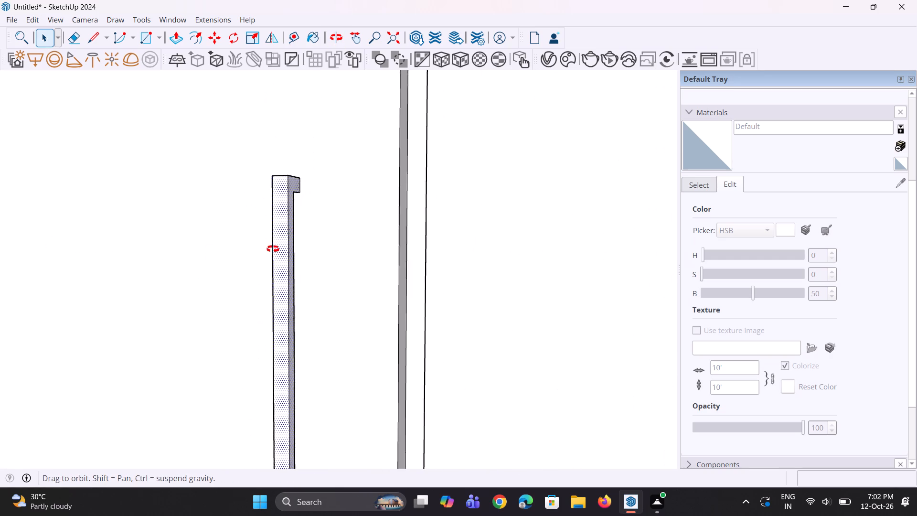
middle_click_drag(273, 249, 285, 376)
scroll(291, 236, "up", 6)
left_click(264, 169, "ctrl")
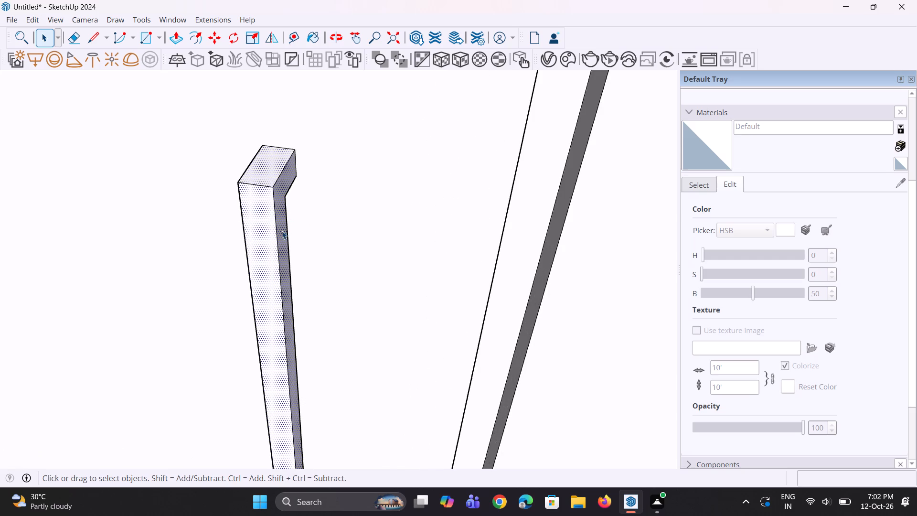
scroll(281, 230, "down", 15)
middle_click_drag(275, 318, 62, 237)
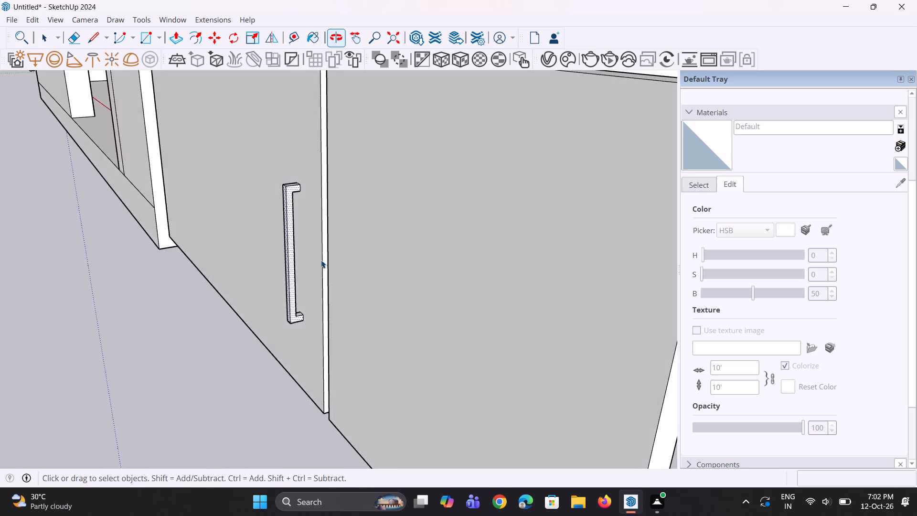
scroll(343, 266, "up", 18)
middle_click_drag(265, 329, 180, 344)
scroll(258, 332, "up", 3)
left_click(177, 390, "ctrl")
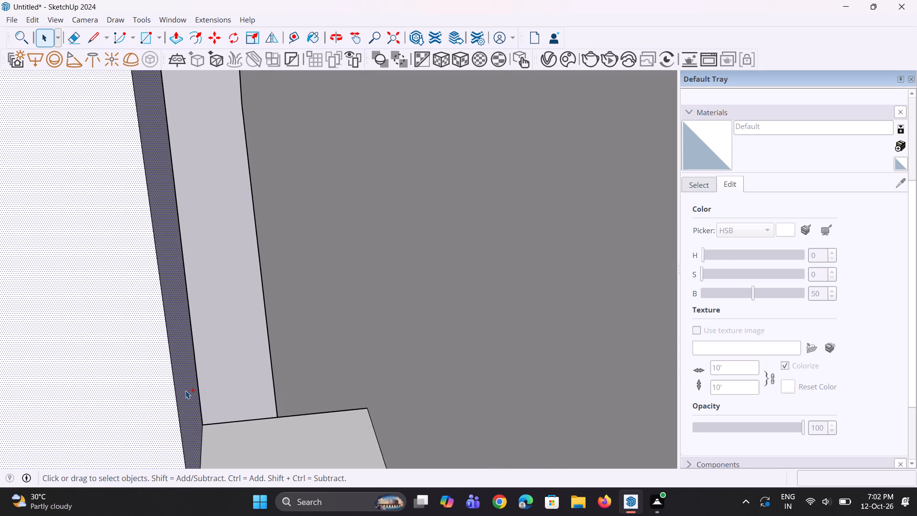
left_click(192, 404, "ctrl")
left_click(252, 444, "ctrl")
Select the handle's bottom, front and both side faces together with the upper face of its lower return.
scroll(309, 339, "down", 9)
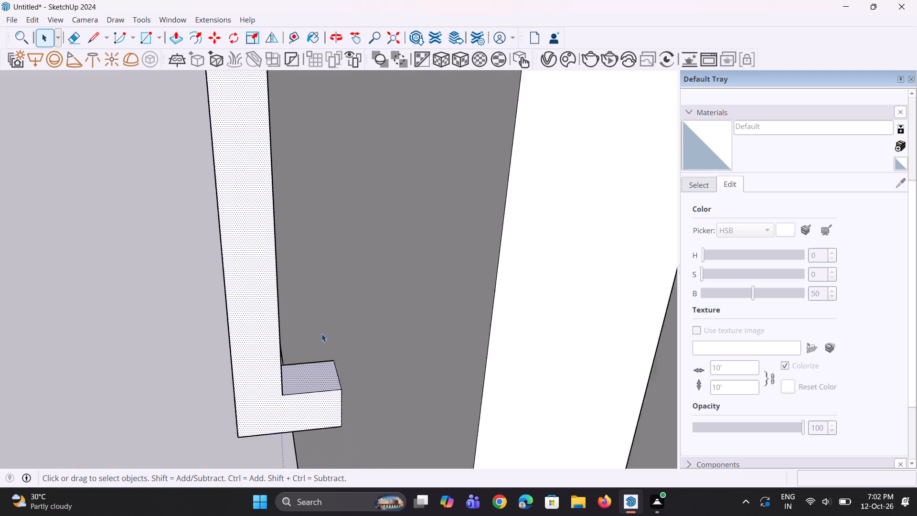
scroll(321, 333, "down", 7)
middle_click_drag(209, 386, 399, 155)
scroll(369, 336, "up", 3)
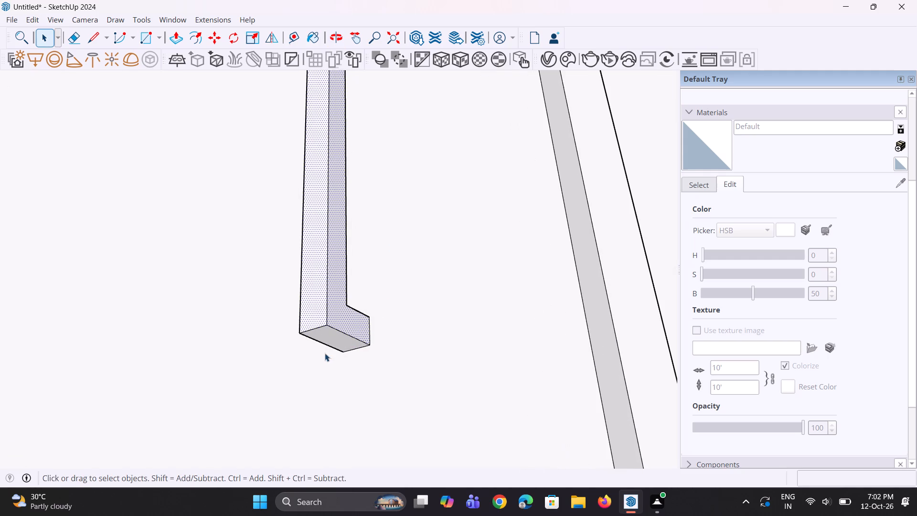
left_click(329, 344, "ctrl")
left_click(334, 342)
scroll(346, 329, "up", 2)
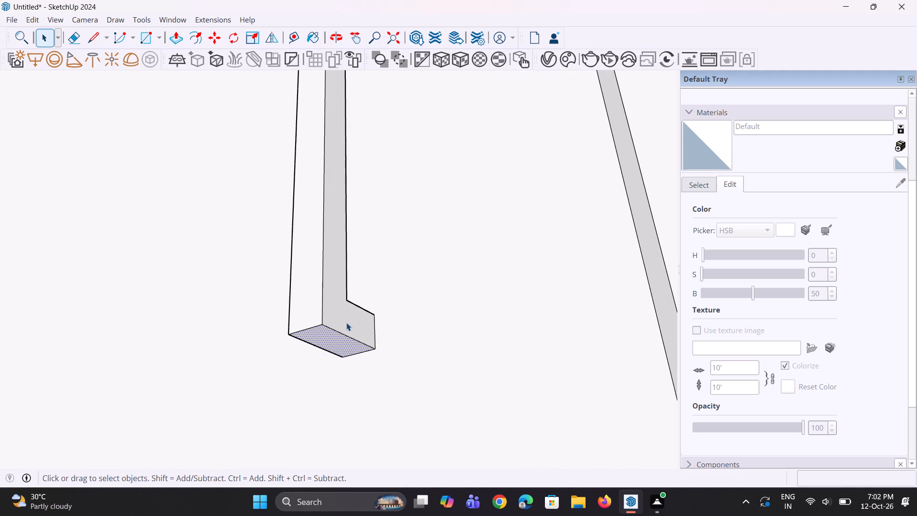
left_click(346, 322, "ctrl")
left_click(314, 303, "ctrl")
middle_click_drag(366, 314, 265, 345, "ctrl")
scroll(260, 355, "up", 1, "ctrl")
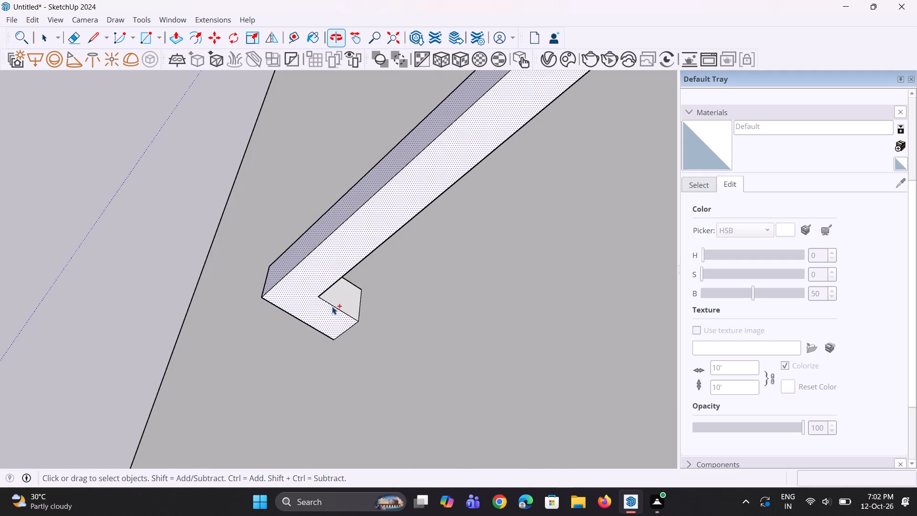
left_click(336, 303, "ctrl")
scroll(337, 326, "down", 4)
middle_click_drag(324, 341, 455, 355)
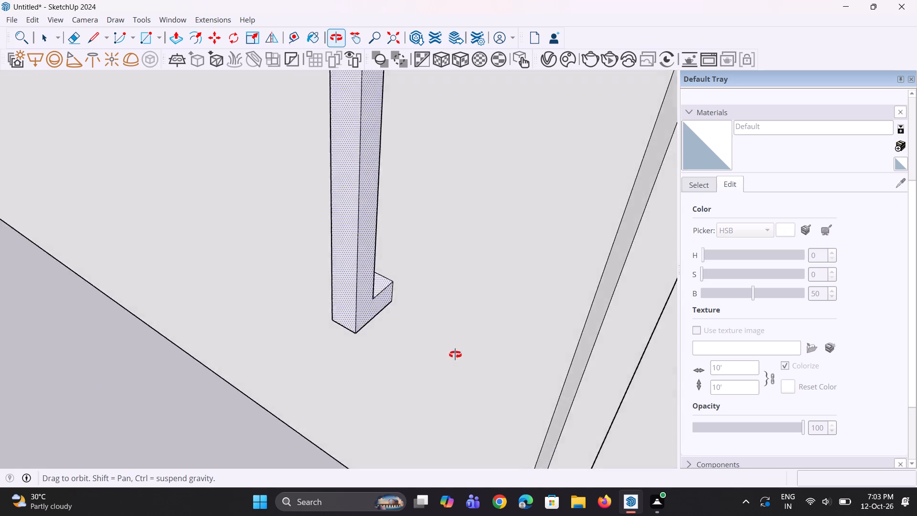
middle_click_drag(455, 355, 522, 335)
middle_click_drag(326, 314, 470, 269)
scroll(392, 254, "up", 6)
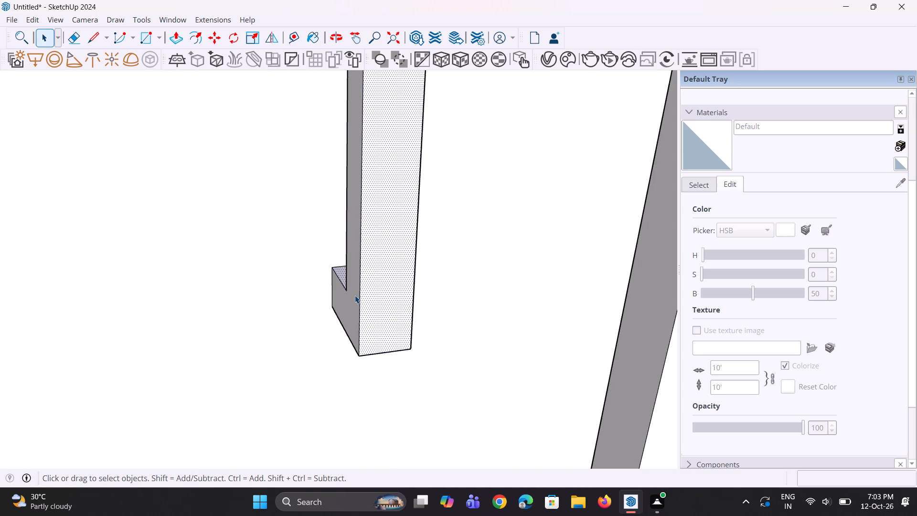
left_click(356, 305, "ctrl")
scroll(369, 353, "down", 17)
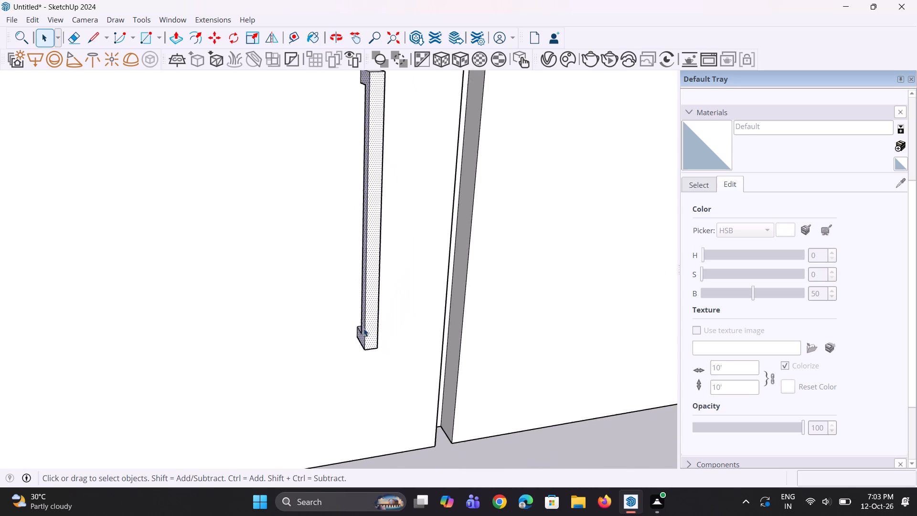
Add the handle's top face, the upper return's underside and the long inner face to the selection.
scroll(363, 328, "down", 2)
scroll(361, 179, "up", 16)
middle_click_drag(403, 179, 403, 264)
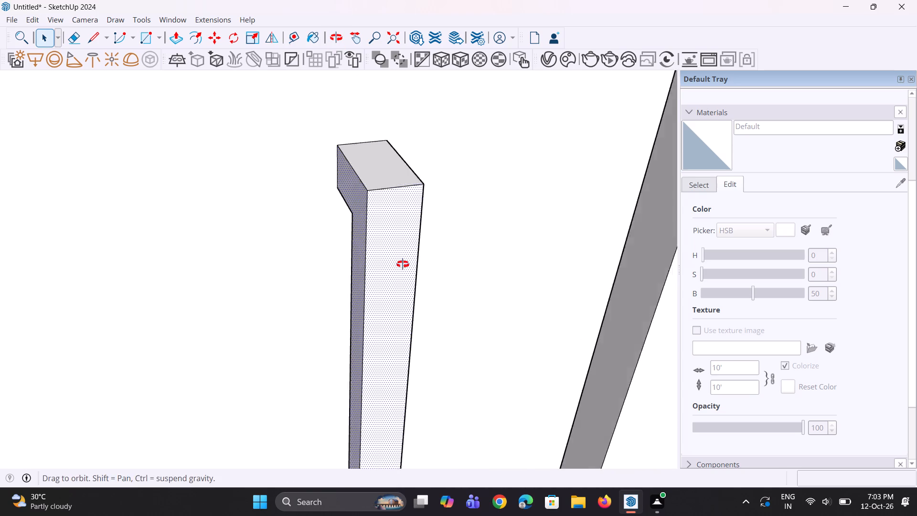
middle_click_drag(403, 264, 403, 270)
left_click(386, 181, "ctrl")
scroll(421, 226, "up", 1, "ctrl")
middle_click_drag(421, 226, 362, 188, "ctrl")
scroll(394, 204, "up", 1)
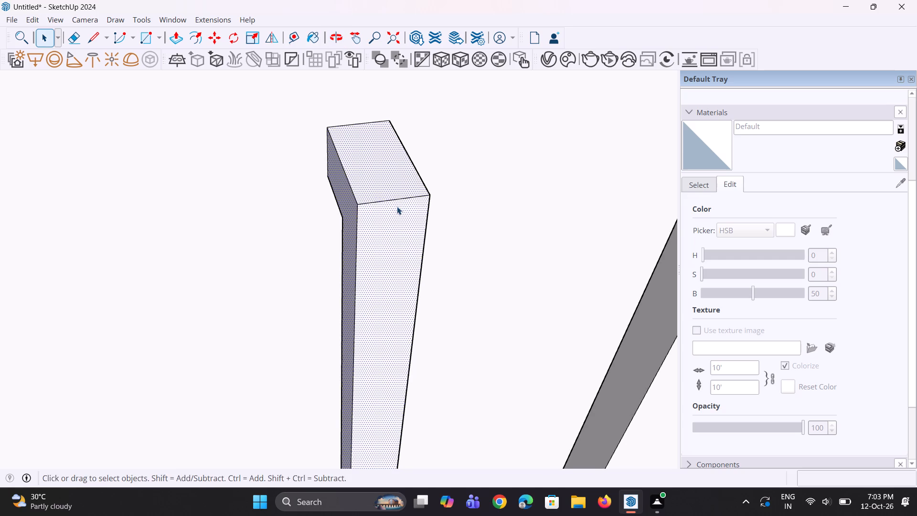
scroll(397, 206, "up", 2)
middle_click_drag(425, 250, 210, 210)
scroll(416, 210, "up", 3)
left_click(417, 209, "ctrl")
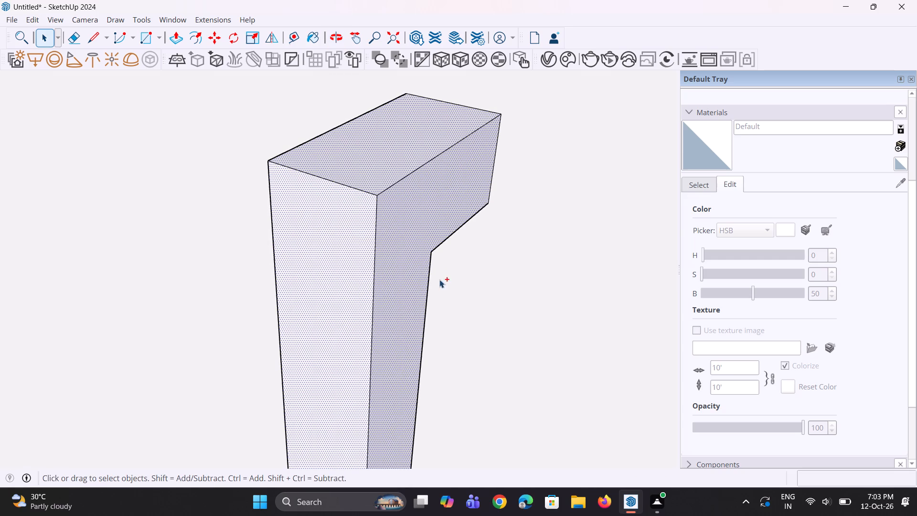
scroll(431, 277, "up", 1)
middle_click_drag(429, 275, 171, 157)
middle_click_drag(327, 235, 306, 134)
left_click(416, 243, "ctrl")
left_click(376, 285, "ctrl")
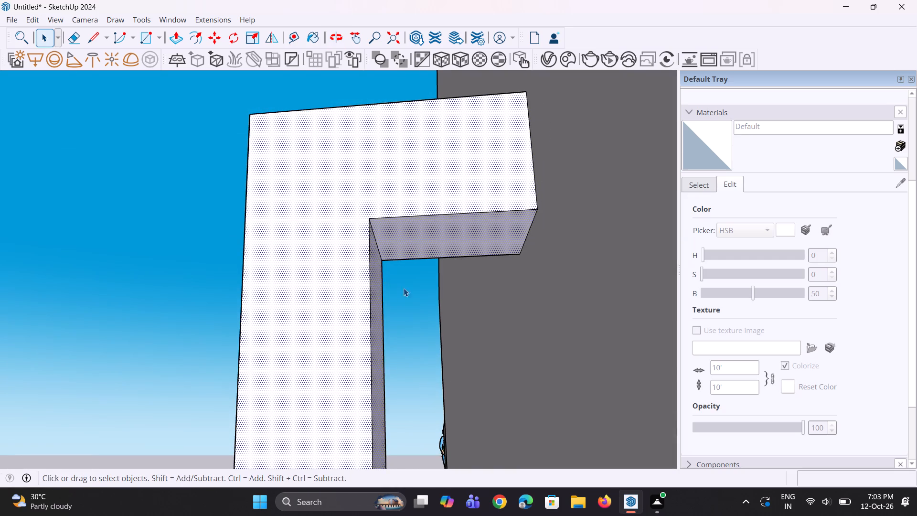
Make the selected handle faces into one group.
scroll(394, 269, "down", 17)
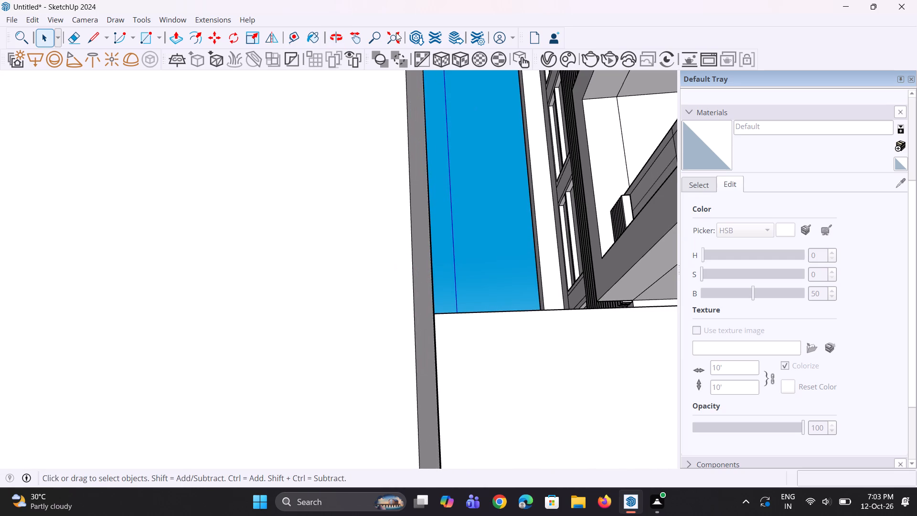
left_click(393, 29)
scroll(340, 325, "down", 2)
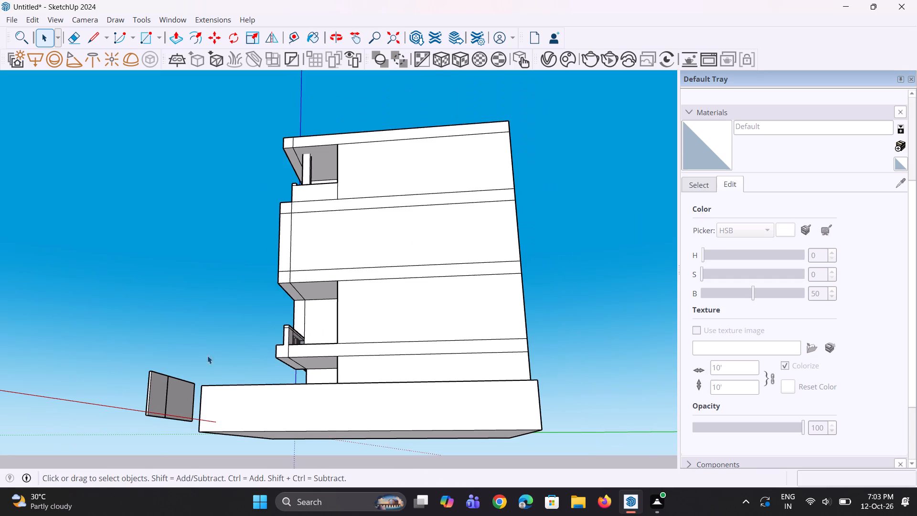
middle_click_drag(183, 380, 609, 408)
scroll(605, 409, "down", 1)
scroll(477, 441, "up", 4)
scroll(614, 398, "up", 3)
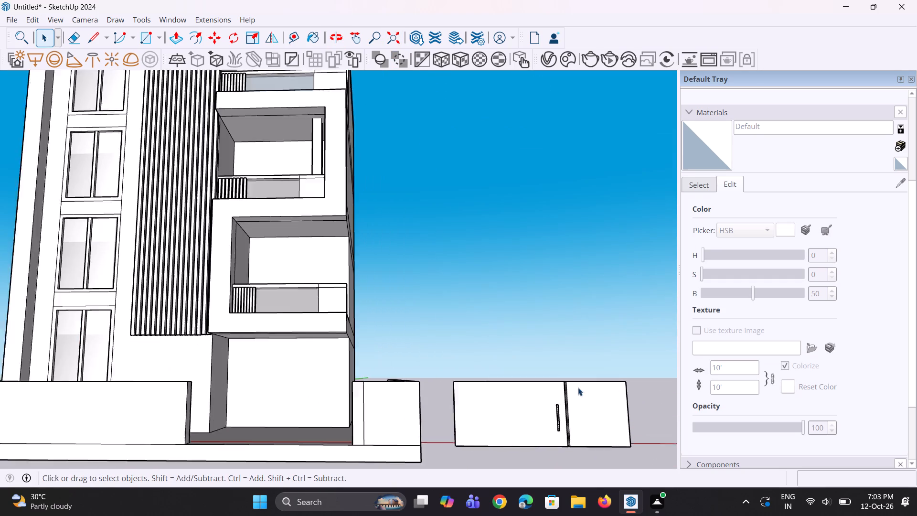
scroll(578, 387, "up", 1)
scroll(391, 431, "down", 4)
scroll(544, 429, "up", 16)
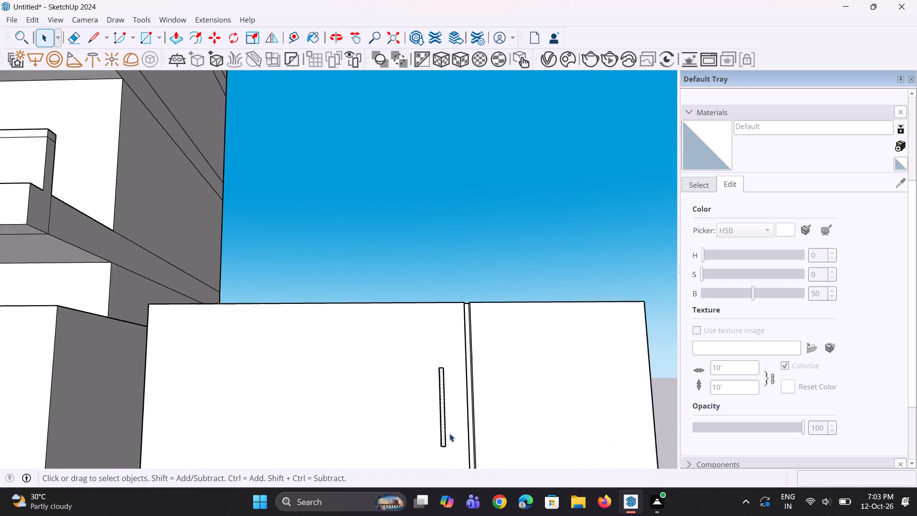
scroll(449, 433, "up", 5)
key("m")
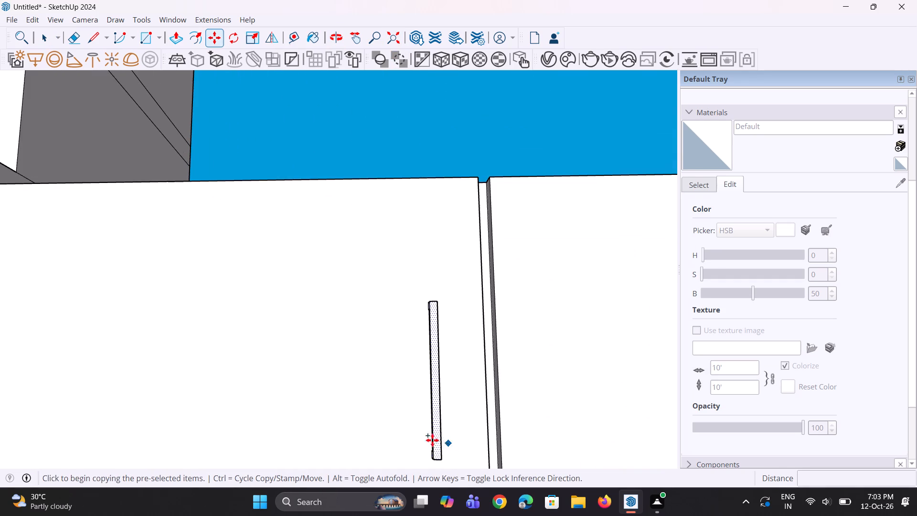
middle_click_drag(417, 435, 363, 418)
scroll(355, 399, "down", 10)
scroll(370, 398, "up", 1)
middle_click_drag(373, 400, 375, 426)
scroll(389, 408, "up", 3)
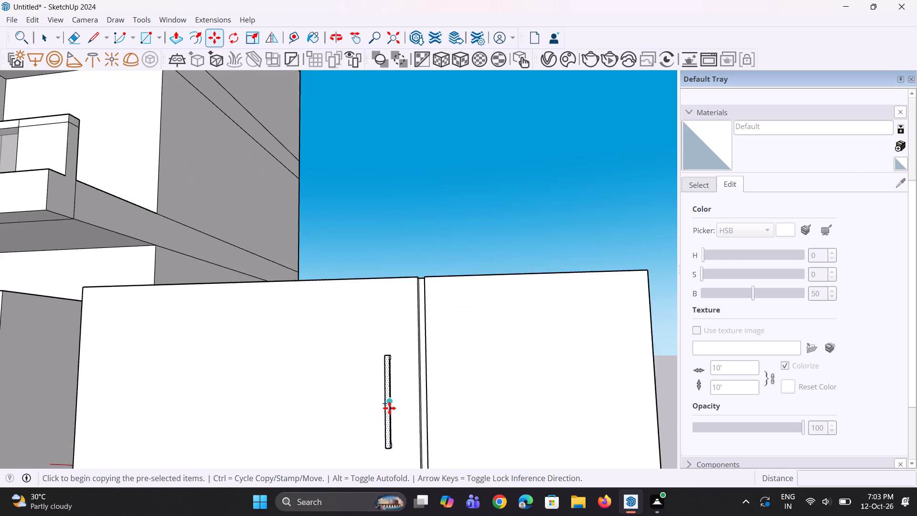
scroll(389, 408, "up", 2)
key("space")
scroll(387, 409, "up", 3)
right_click(387, 409)
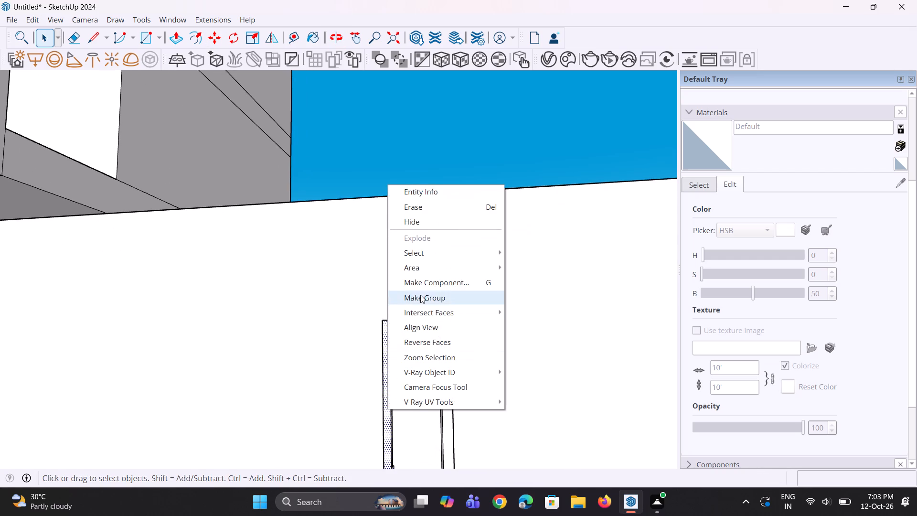
left_click(421, 294)
Copy the handle group across the gap onto the other gate leaf, about 1' 7 3/4" away.
scroll(373, 304, "down", 8)
middle_click_drag(392, 396, 347, 378)
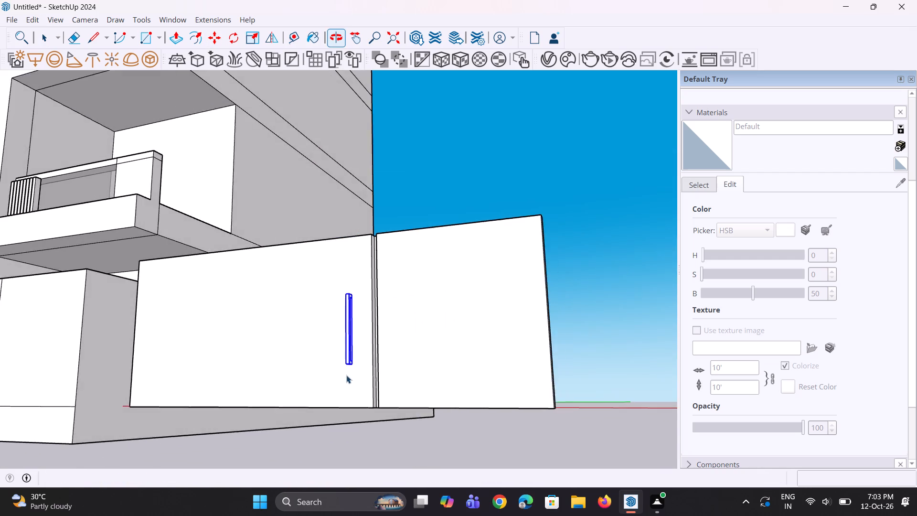
scroll(348, 368, "up", 10)
key("m")
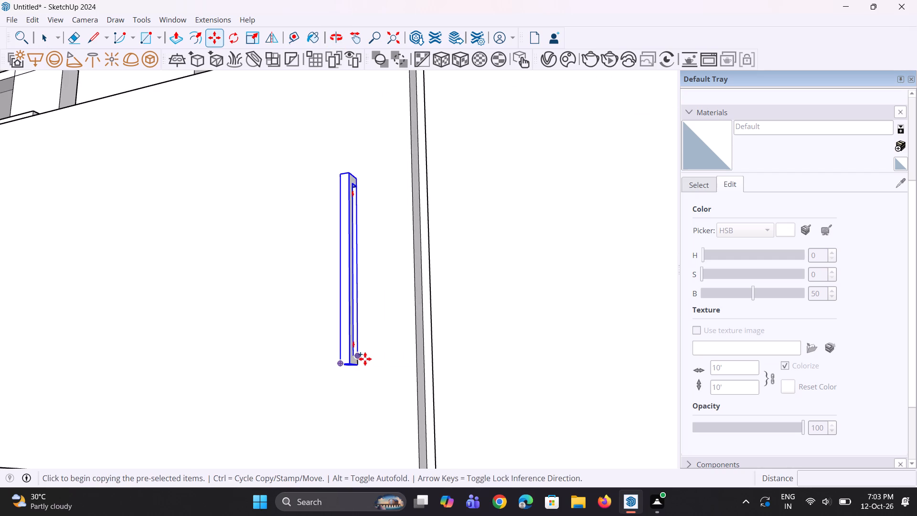
left_click(358, 356)
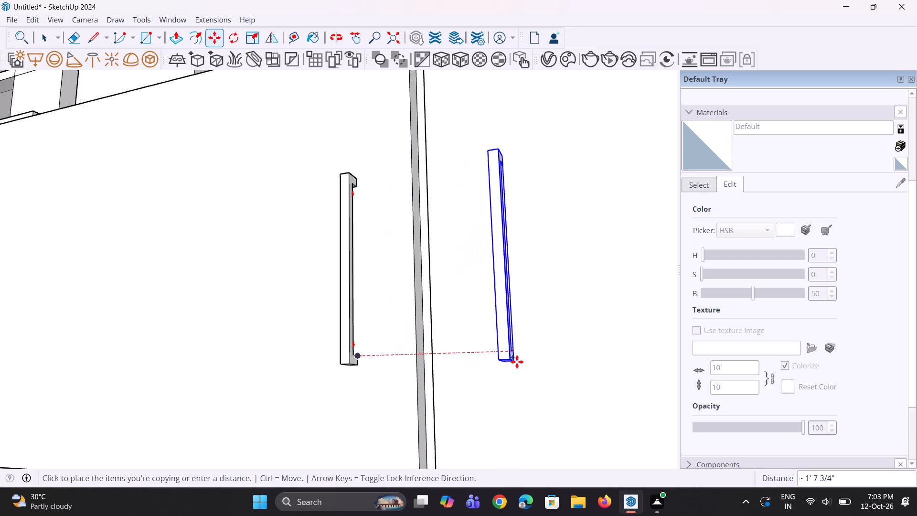
left_click(518, 362)
scroll(518, 362, "down", 11)
middle_click_drag(512, 384, 613, 434)
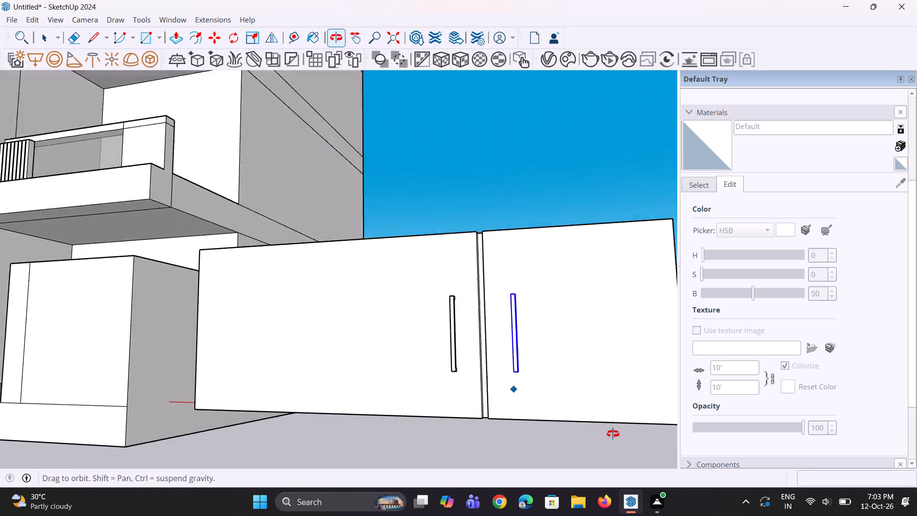
middle_click_drag(613, 434, 617, 434)
key("space")
key("space")
left_click(510, 168)
Paint both gate leaves with Translucent Glass Gray from the Glass and Mirrors materials.
middle_click_drag(454, 348, 457, 372)
scroll(501, 324, "up", 1)
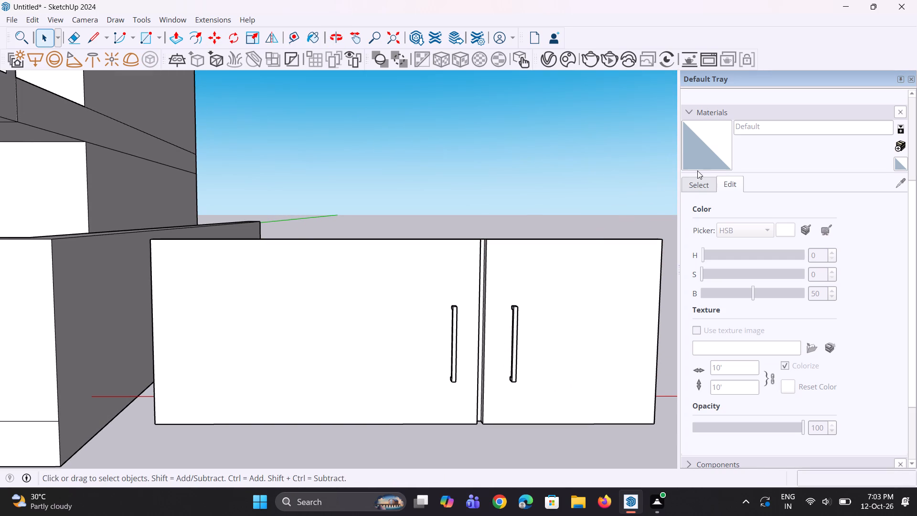
left_click(693, 186)
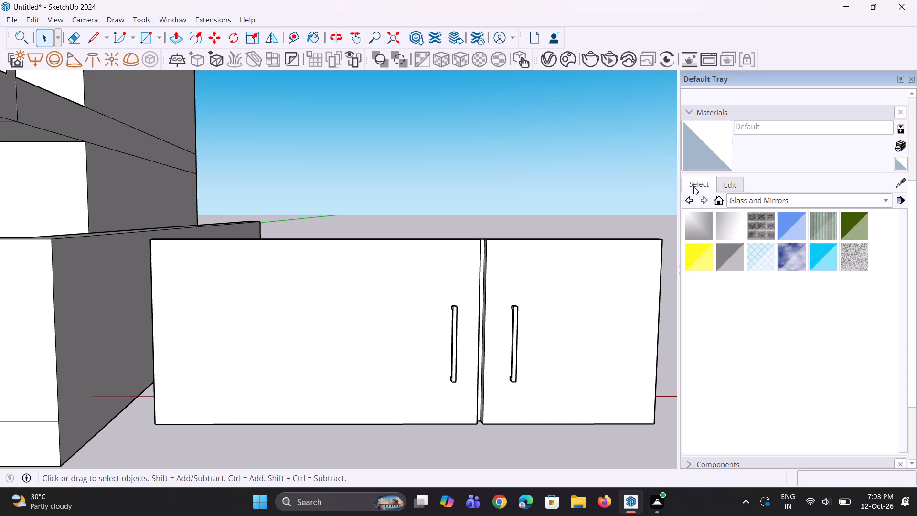
left_click(732, 254)
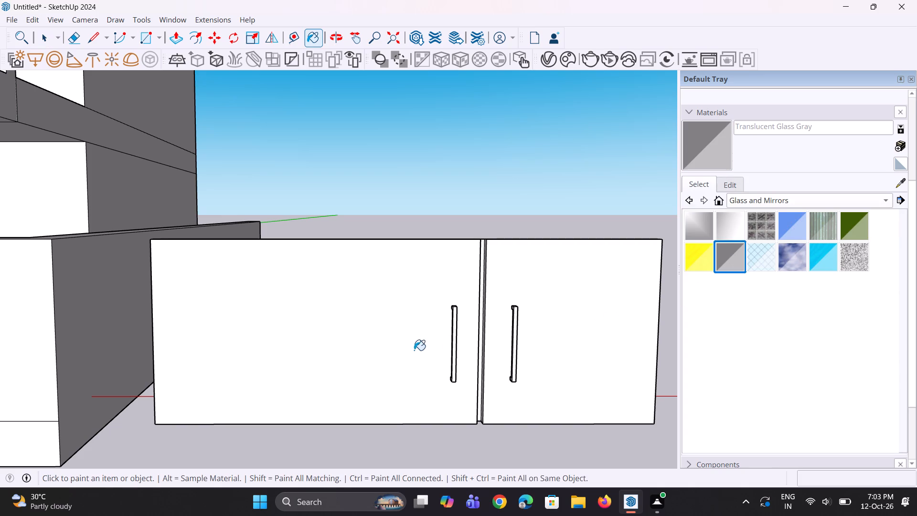
left_click(414, 350)
left_click(630, 292)
Edit the gate's glass material to saturation 22, brightness 56 and opacity 81.
middle_click_drag(466, 359, 594, 361)
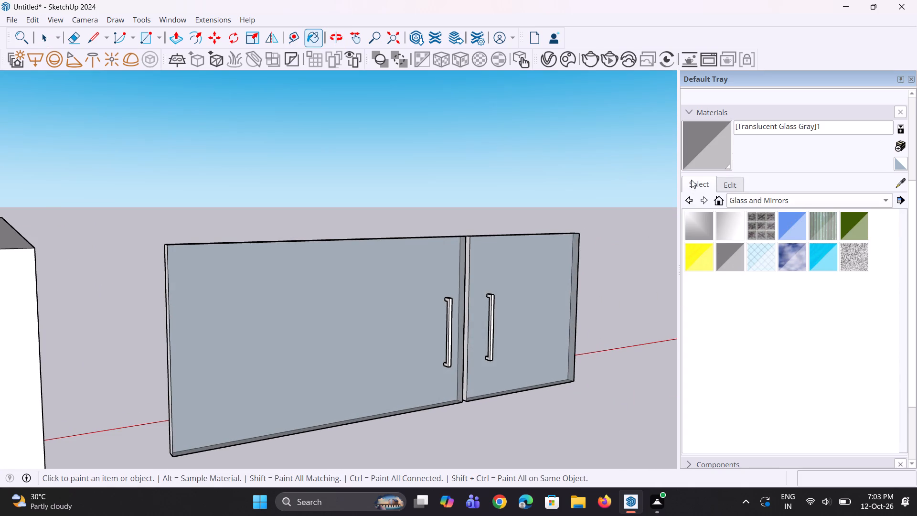
left_click(691, 180)
left_click(720, 183)
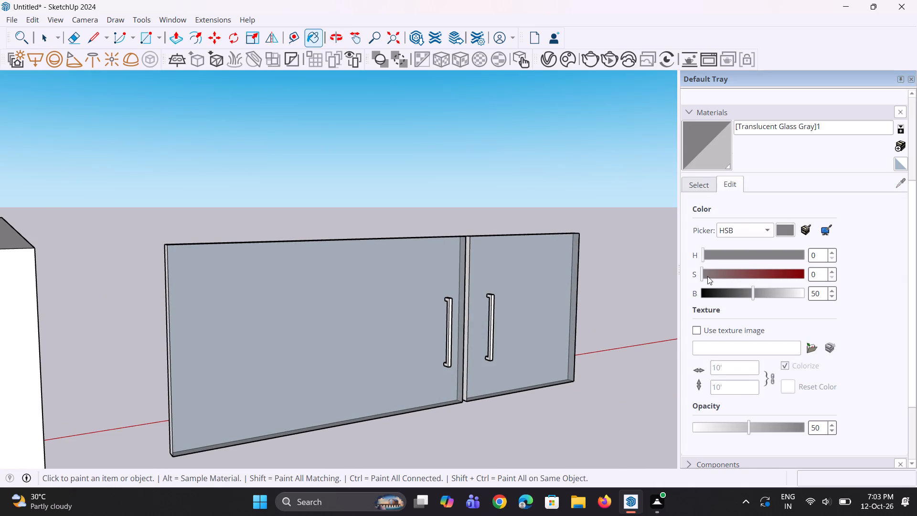
left_click_drag(703, 275, 721, 276)
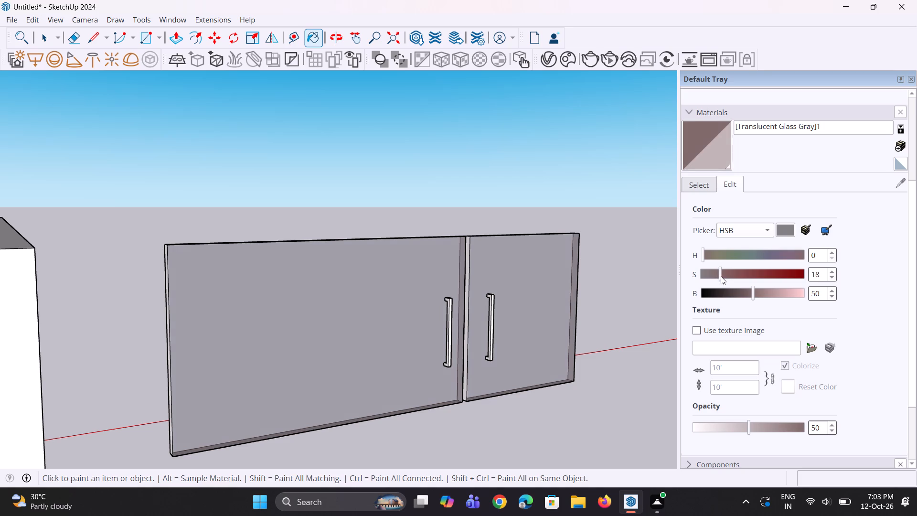
left_click_drag(721, 276, 725, 277)
left_click_drag(749, 297, 759, 297)
left_click_drag(759, 297, 763, 299)
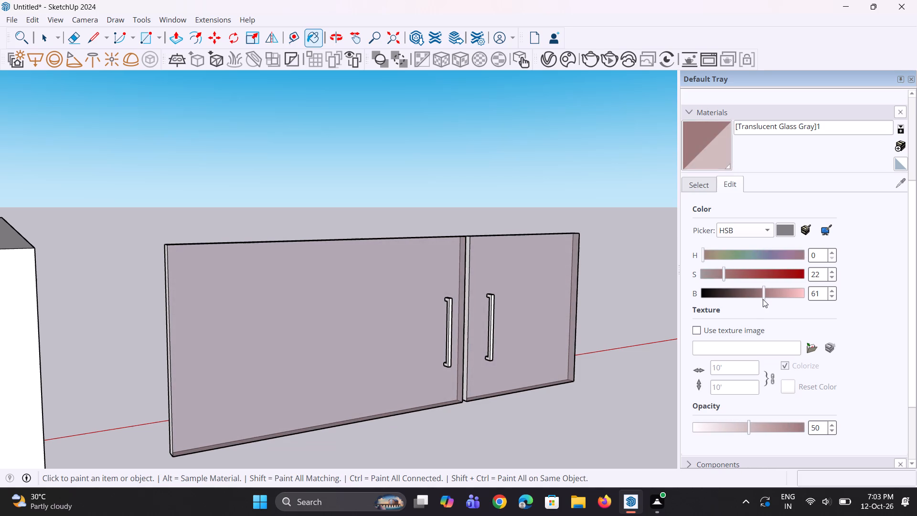
left_click_drag(763, 299, 759, 299)
left_click_drag(748, 430, 782, 434)
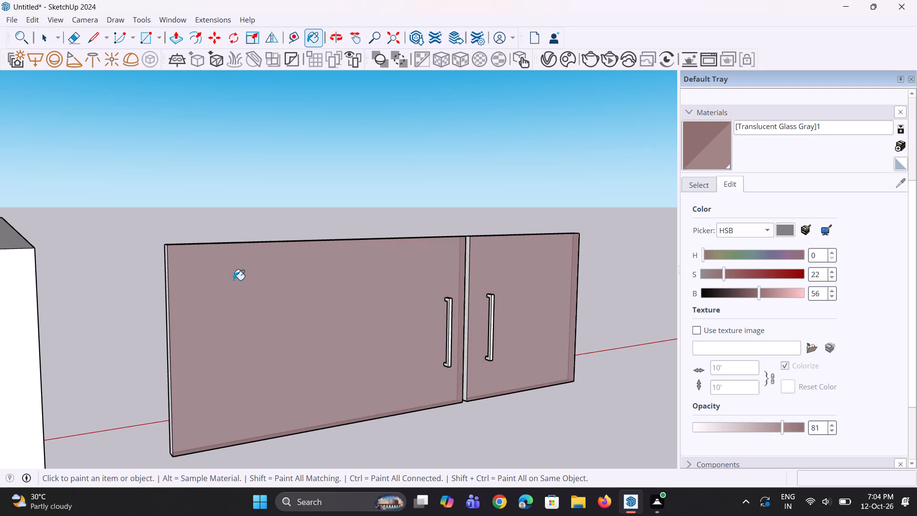
Select both glass gate leaves together with their handles and make them one group.
scroll(234, 280, "down", 4)
middle_click_drag(354, 347, 252, 353)
scroll(254, 326, "down", 5)
middle_click_drag(248, 319, 235, 293)
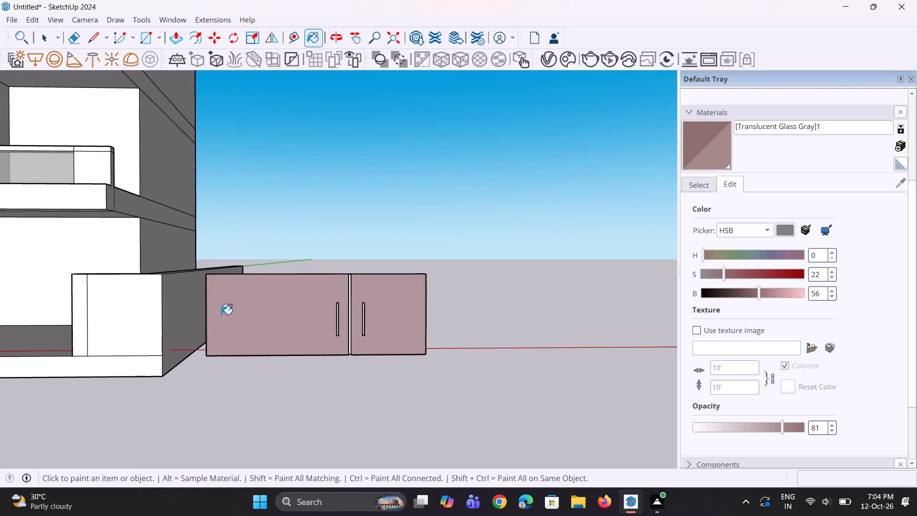
scroll(221, 314, "up", 2)
scroll(227, 318, "down", 4)
key("space")
key("space")
scroll(235, 311, "up", 8)
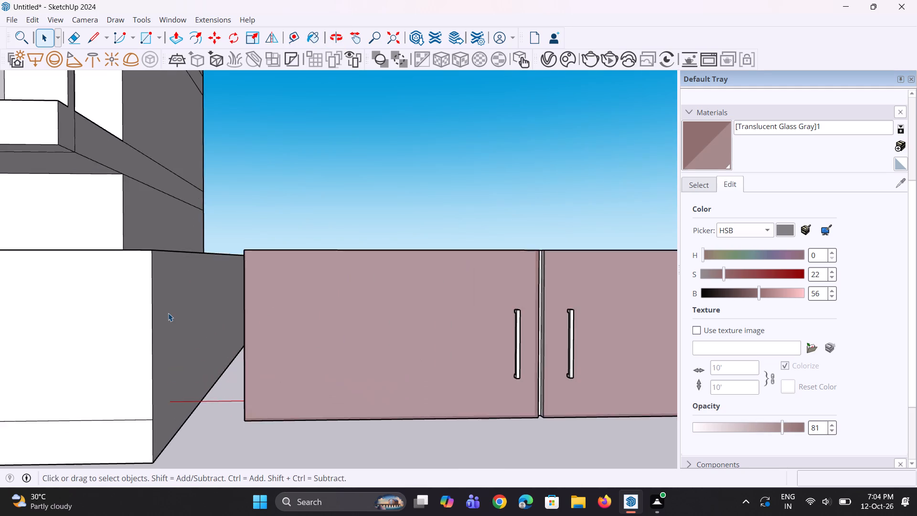
middle_click_drag(177, 337, 204, 401)
left_click_drag(239, 224, 468, 447)
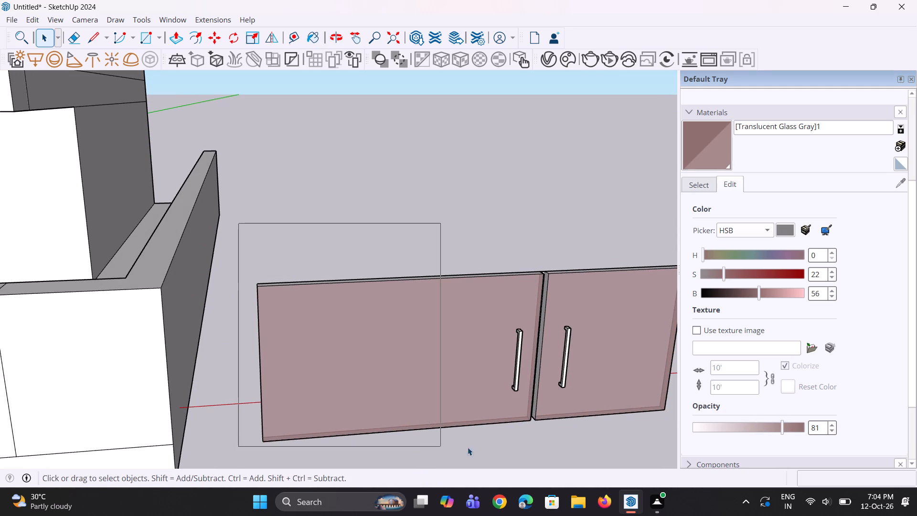
left_click_drag(468, 447, 684, 437)
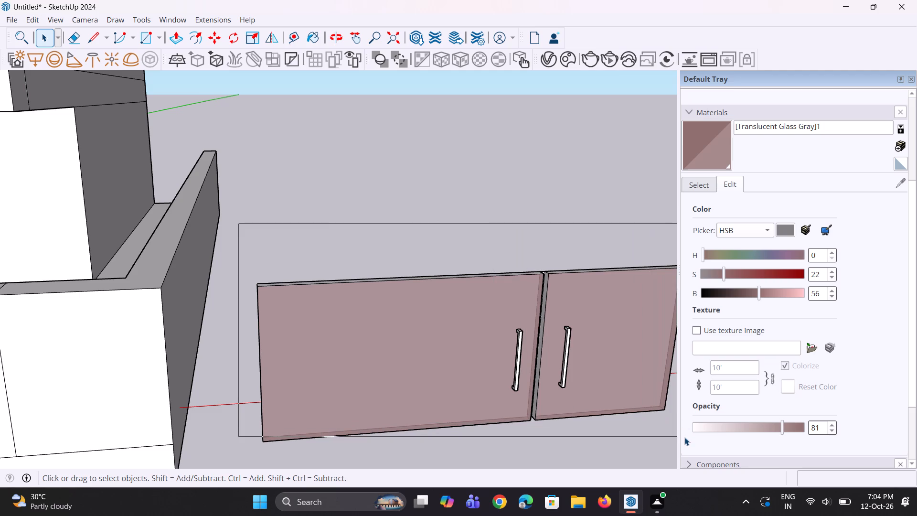
left_click_drag(684, 437, 684, 438)
scroll(461, 342, "down", 5)
middle_click_drag(518, 422, 473, 395)
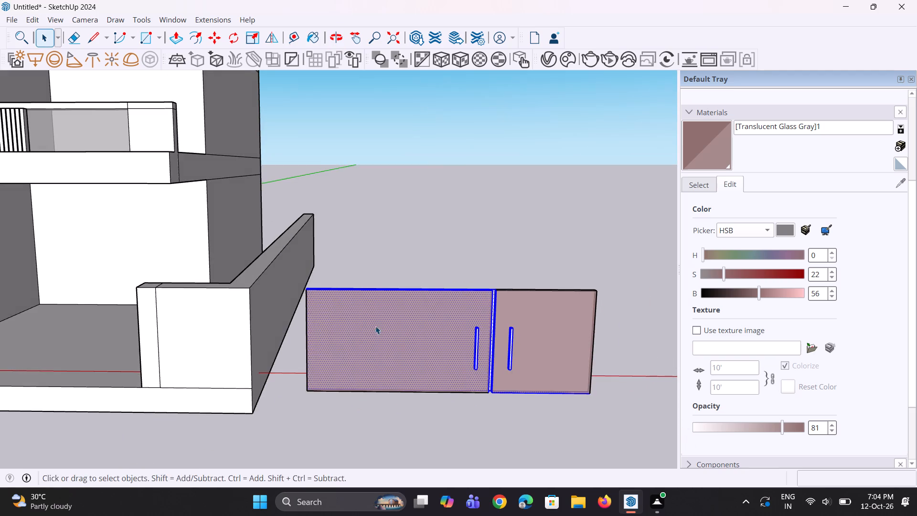
middle_click_drag(376, 331, 421, 378)
scroll(334, 320, "up", 2)
left_click_drag(304, 271, 555, 447)
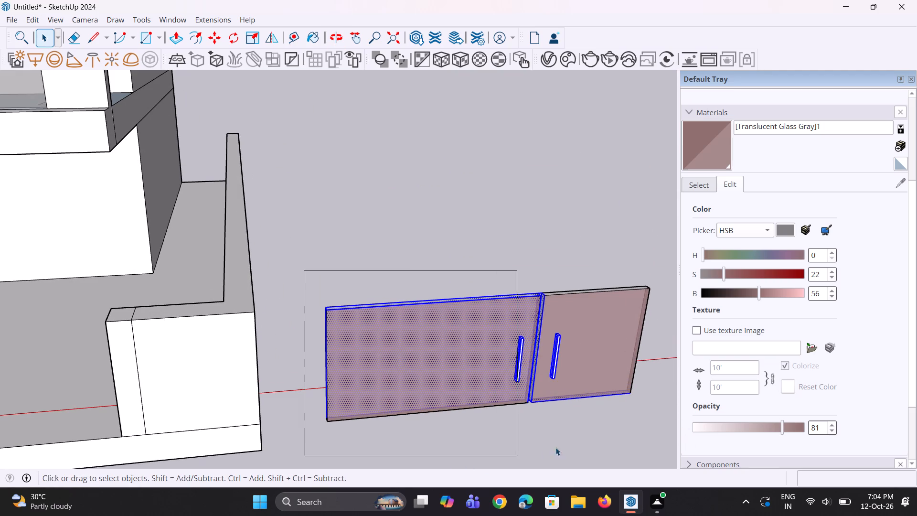
left_click_drag(555, 447, 665, 442)
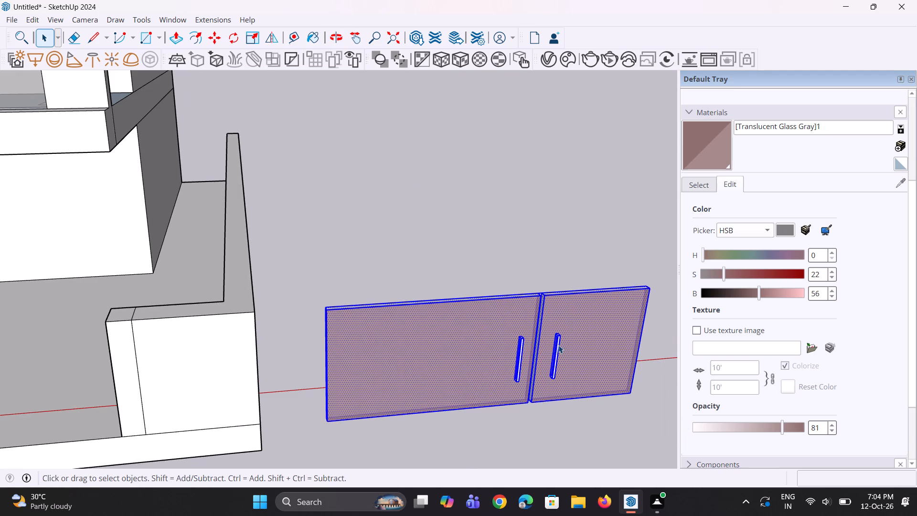
right_click(558, 345)
left_click(575, 215)
Move the gate group by its bottom corner about 22' 5" into the opening in the front boundary wall.
scroll(481, 260, "down", 5)
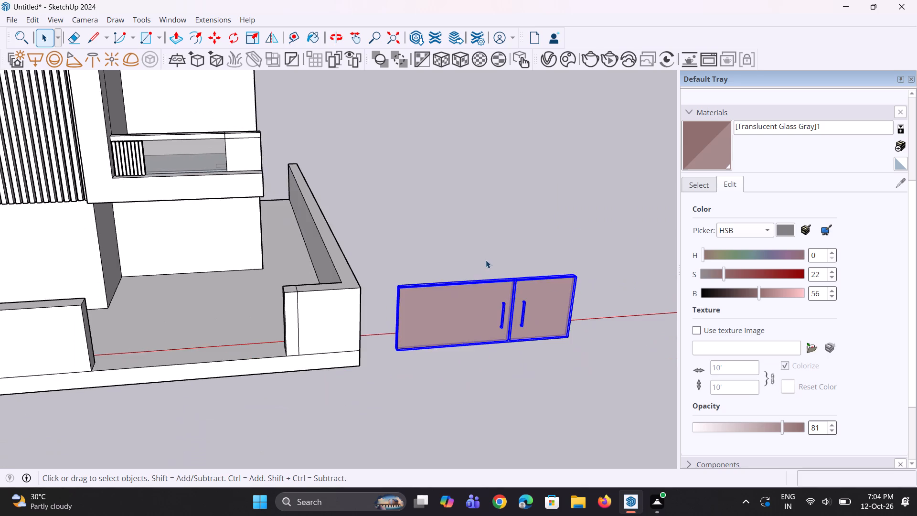
middle_click_drag(479, 280, 479, 233)
scroll(380, 345, "up", 2)
key("m")
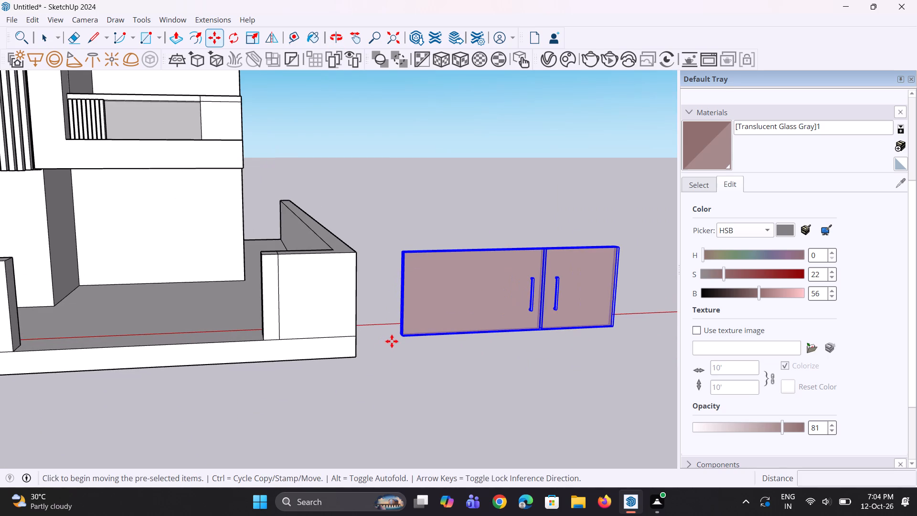
left_click_drag(405, 333, 405, 337)
scroll(0, 371, "up", 7)
middle_click_drag(42, 352, 46, 393)
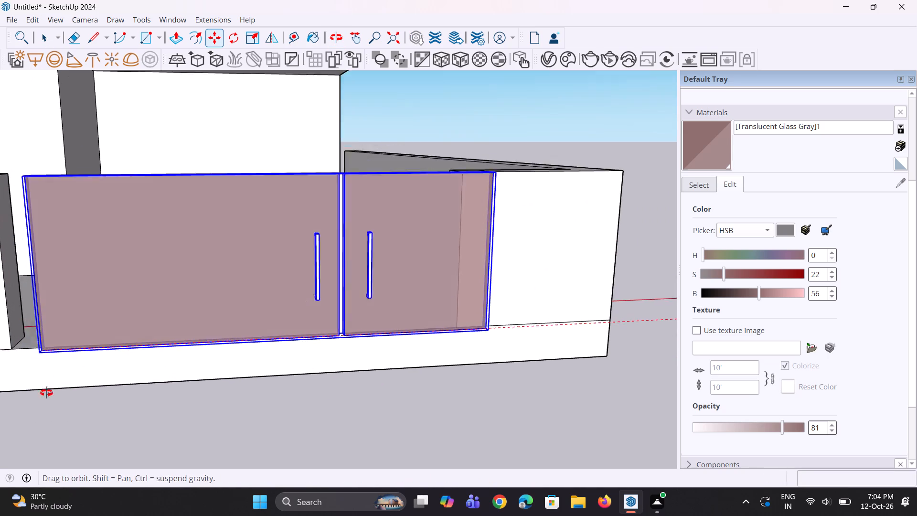
middle_click_drag(46, 393, 52, 405)
left_click(28, 368)
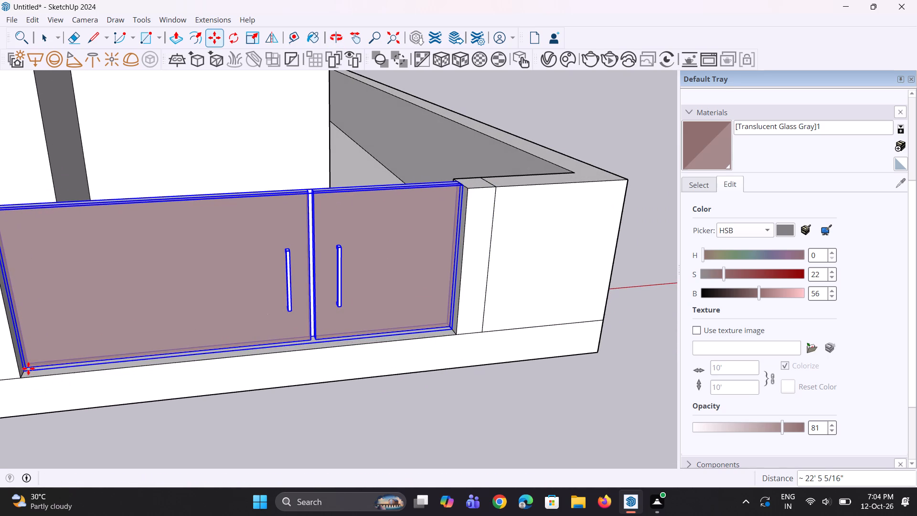
middle_click_drag(153, 357, 255, 431)
scroll(256, 427, "up", 1)
scroll(235, 377, "down", 6)
key("space")
key("space")
left_click(405, 430)
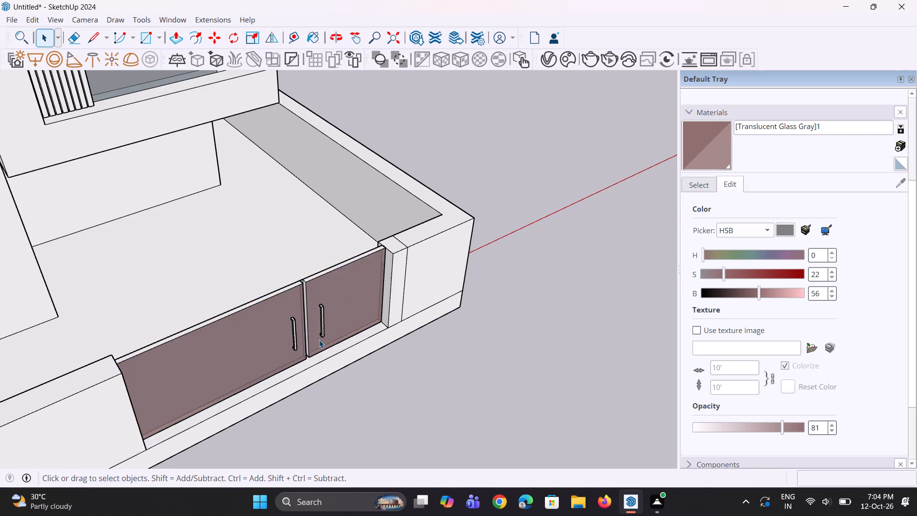
Push/Pull the inner face of the front boundary wall beside the gate by about 3".
scroll(319, 339, "down", 4)
middle_click_drag(278, 318, 173, 198)
scroll(345, 319, "up", 2)
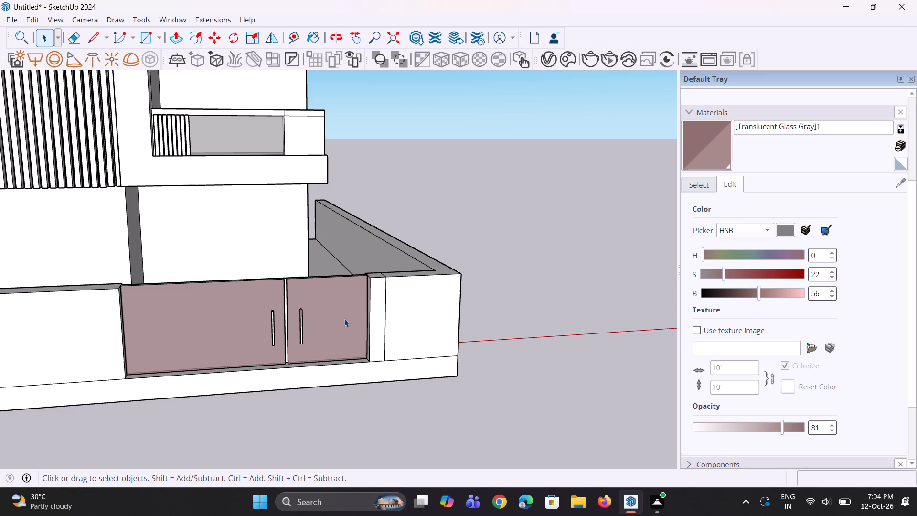
scroll(367, 344, "down", 9)
middle_click_drag(163, 362, 198, 468)
scroll(119, 405, "up", 4)
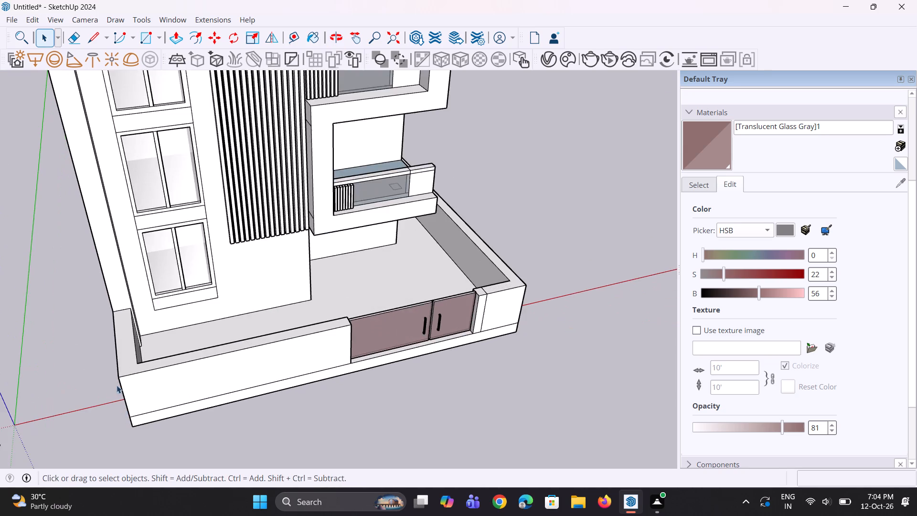
scroll(123, 384, "up", 3)
scroll(164, 400, "up", 3)
middle_click_drag(166, 399, 107, 344)
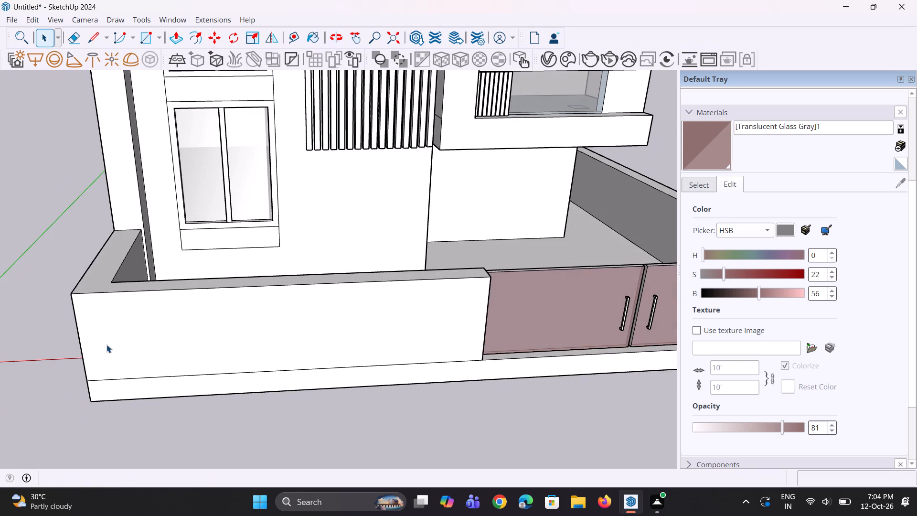
scroll(149, 326, "up", 2)
middle_click_drag(183, 327, 182, 351)
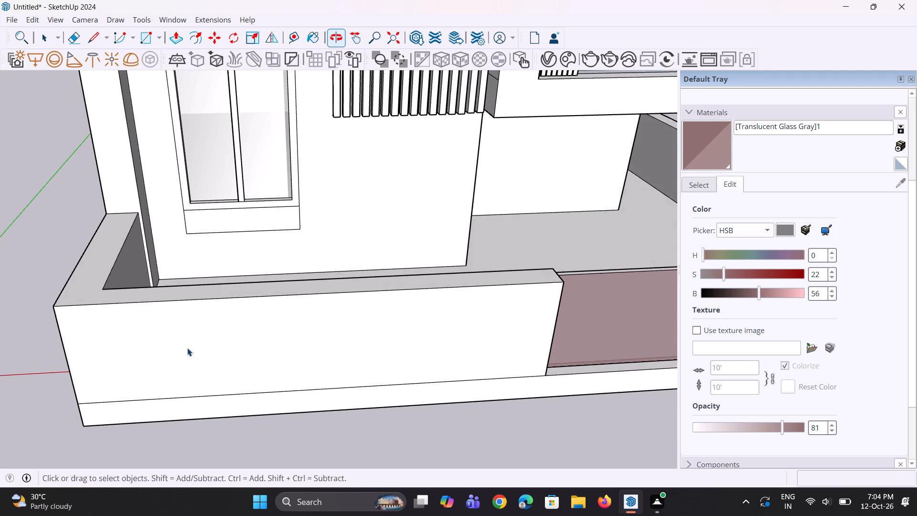
scroll(188, 348, "up", 1)
middle_click_drag(189, 348, 681, 389)
scroll(537, 284, "up", 6)
middle_click_drag(533, 269, 508, 284)
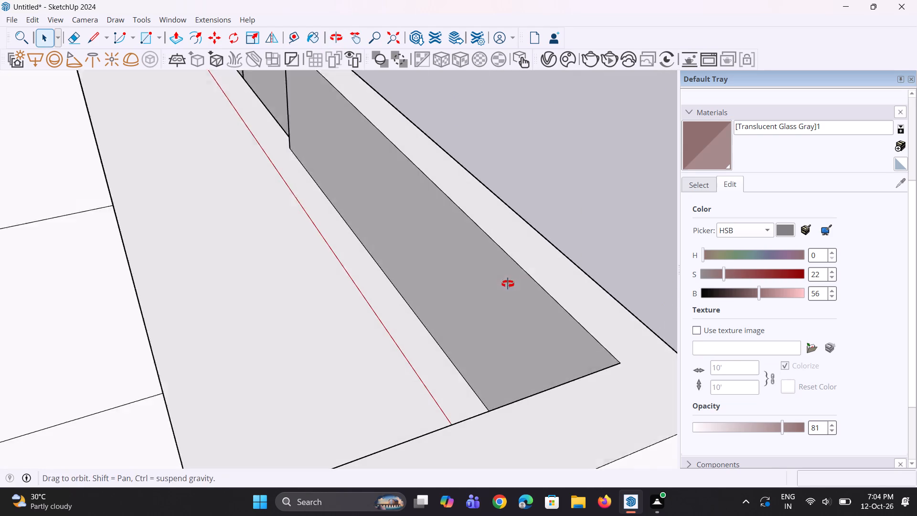
middle_click_drag(508, 284, 497, 288)
type("-p")
left_click(484, 297)
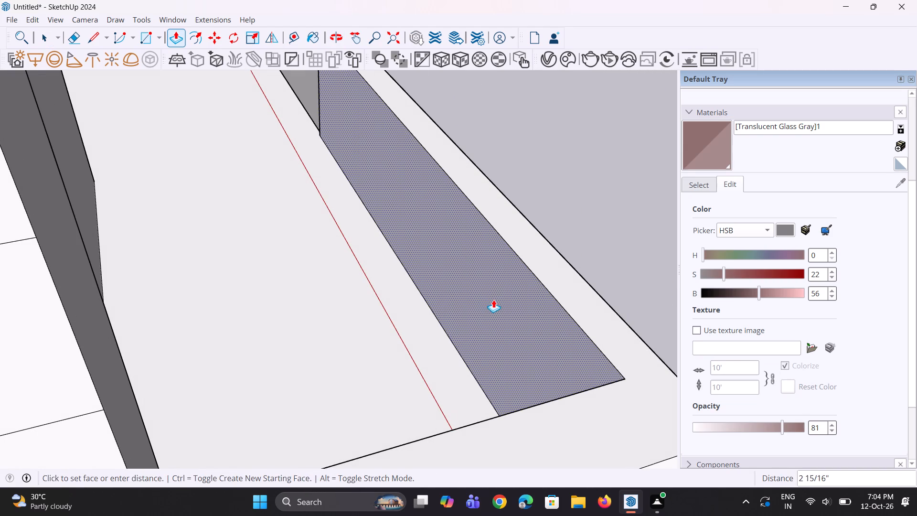
left_click(494, 300)
Draw a small upright rectangle on the front boundary wall's outer face, starting from its top edge below the window.
middle_click_drag(511, 306, 203, 335)
scroll(186, 322, "down", 10)
middle_click_drag(228, 387, 227, 381)
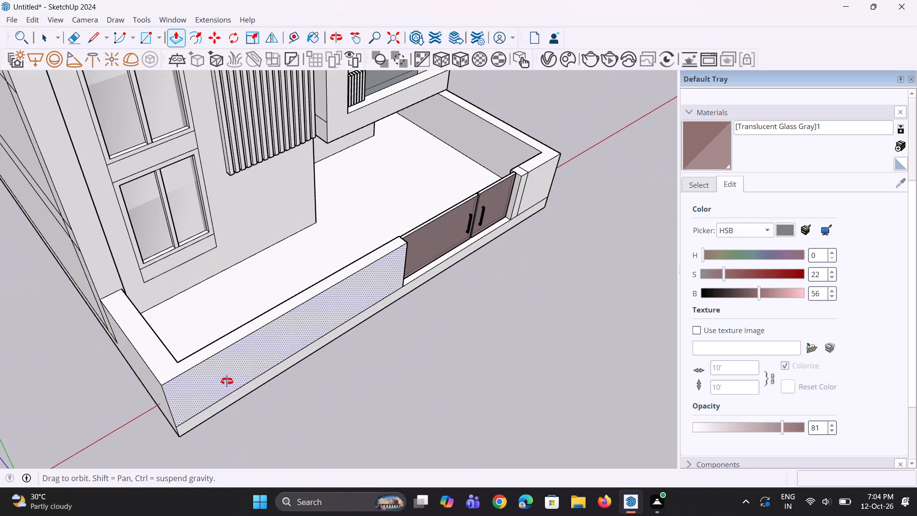
middle_click_drag(227, 381, 164, 299)
scroll(162, 296, "up", 1)
middle_click_drag(181, 300, 149, 281)
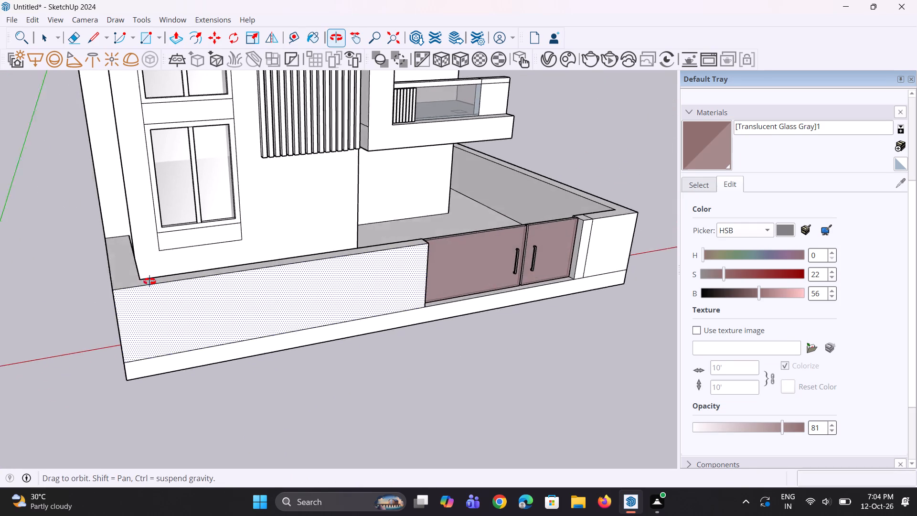
middle_click_drag(149, 281, 147, 281)
scroll(147, 279, "up", 2)
key("space")
key("r")
scroll(190, 271, "up", 2)
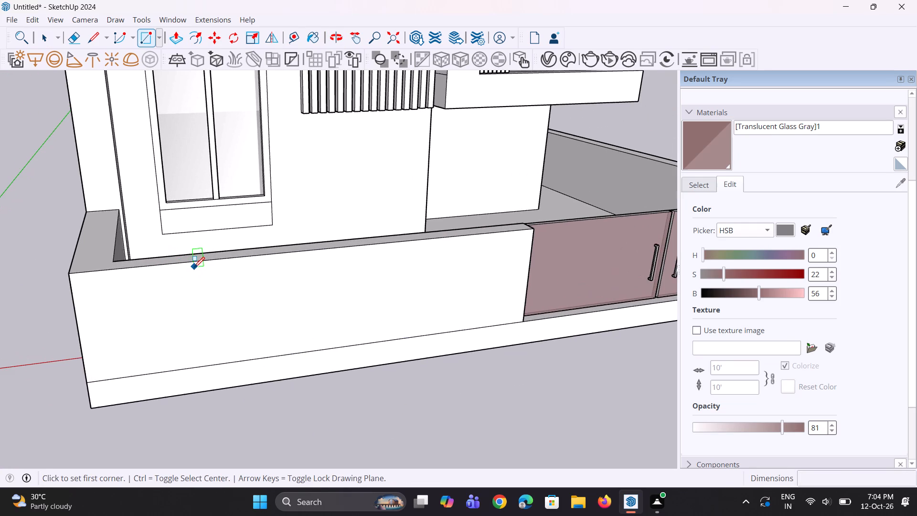
left_click(192, 264)
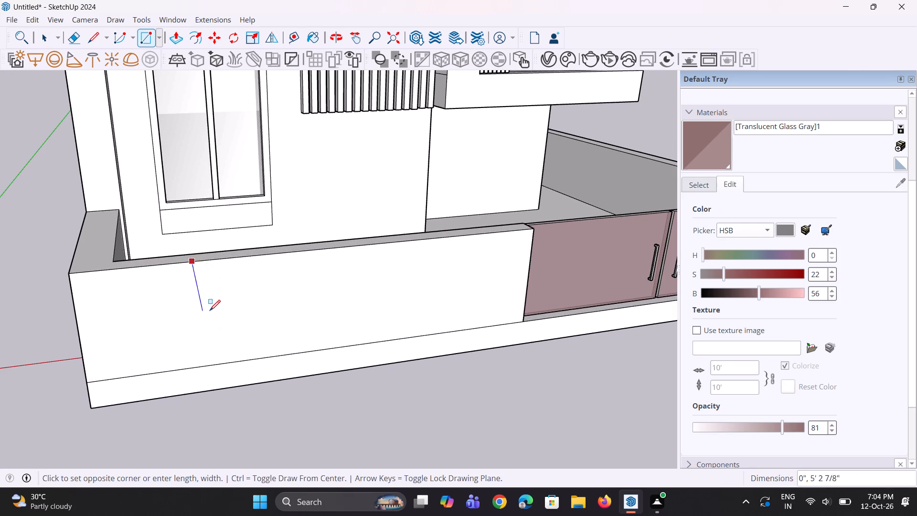
left_click(216, 307)
Move the rectangle's bottom edge down 1' 3 1/2" to lengthen it.
middle_click_drag(225, 339, 199, 255)
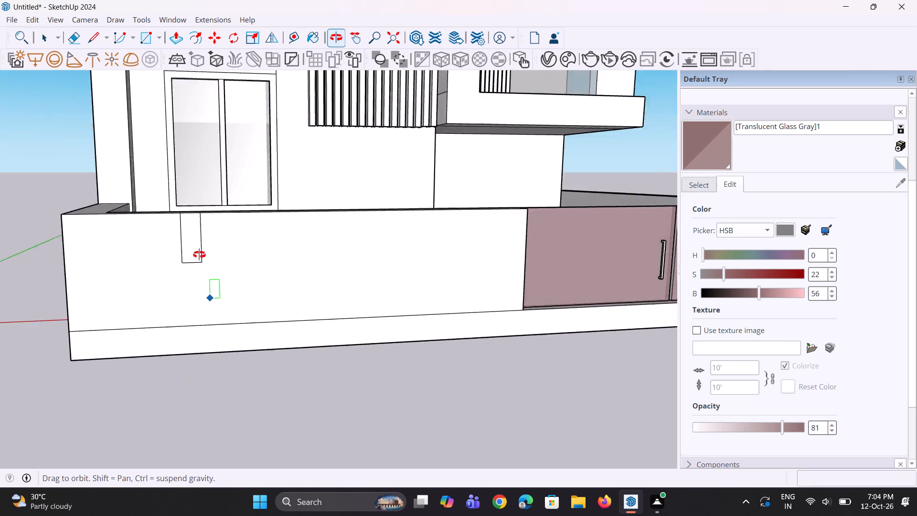
middle_click_drag(199, 255, 199, 240)
scroll(181, 223, "up", 3)
key("space")
scroll(194, 237, "up", 1)
left_click(202, 234)
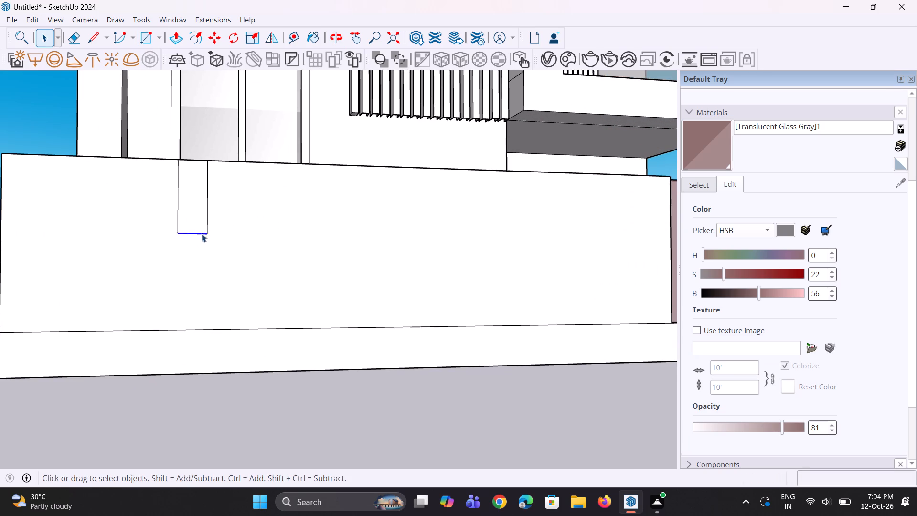
scroll(203, 234, "up", 1)
key("m")
left_click(207, 235)
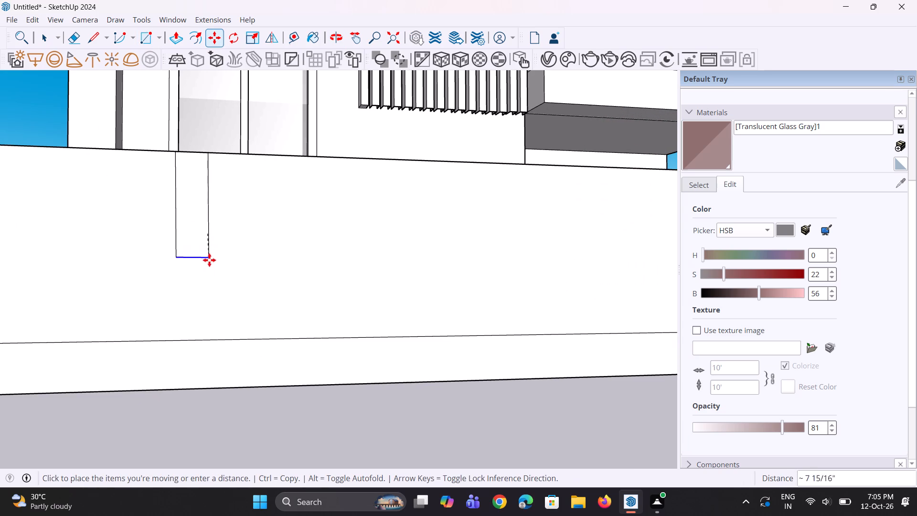
left_click(207, 280)
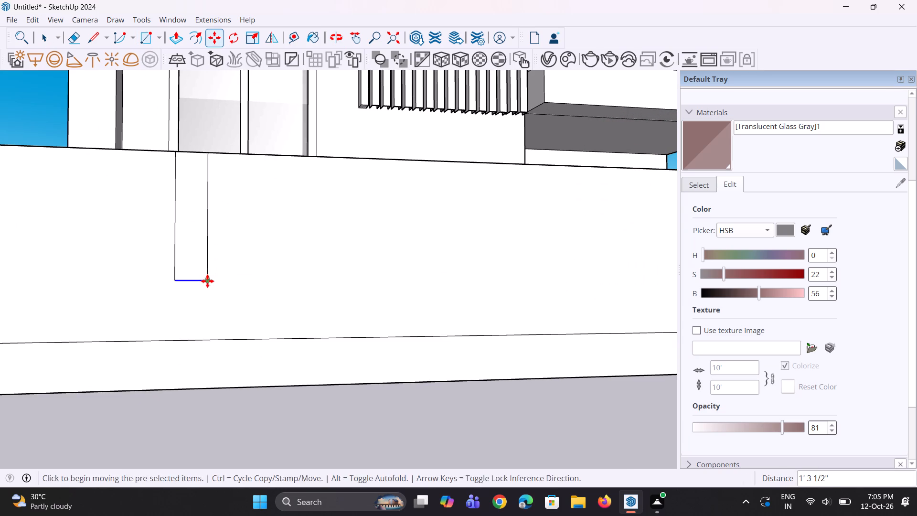
Move the rectangle's long edge nearer the gate inward to make the strip narrower, then clear the selection.
key("space")
key("space")
left_click(207, 268)
scroll(213, 281, "up", 2)
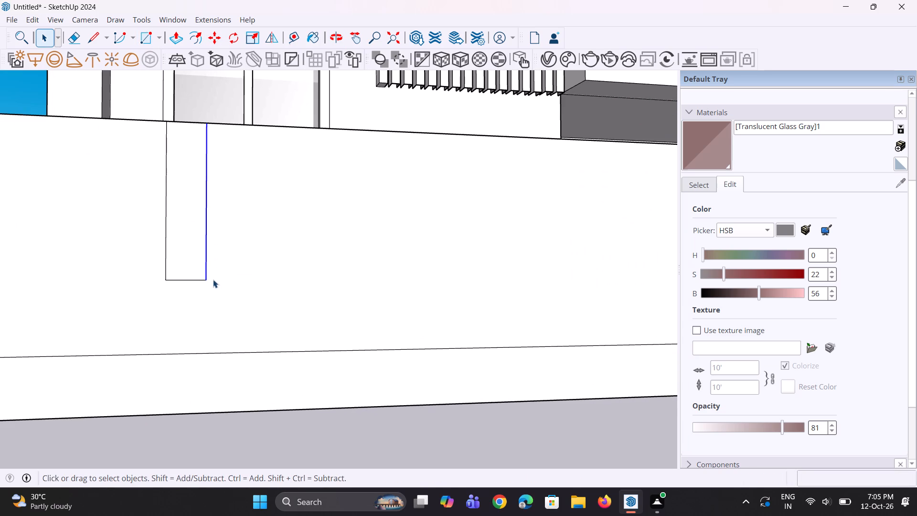
key("m")
left_click(207, 276)
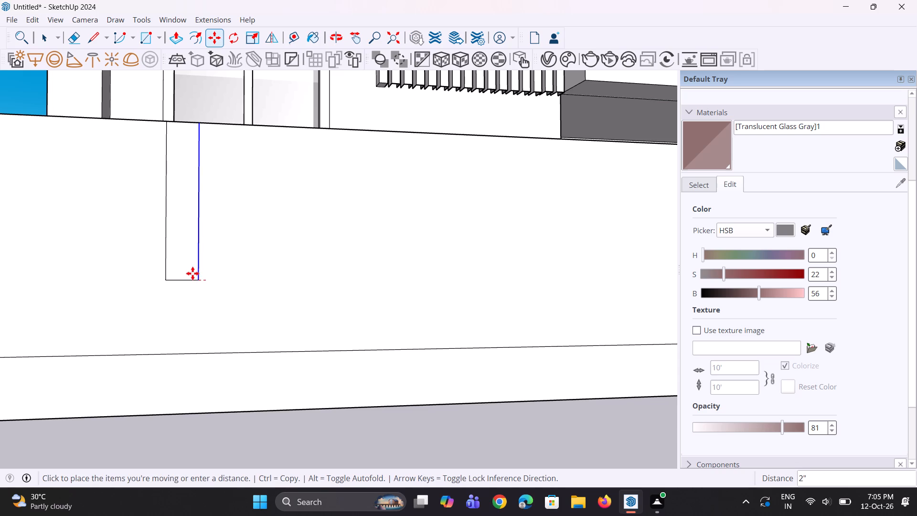
left_click(191, 272)
middle_click_drag(194, 265, 198, 299)
scroll(198, 292, "up", 1)
scroll(171, 232, "down", 5)
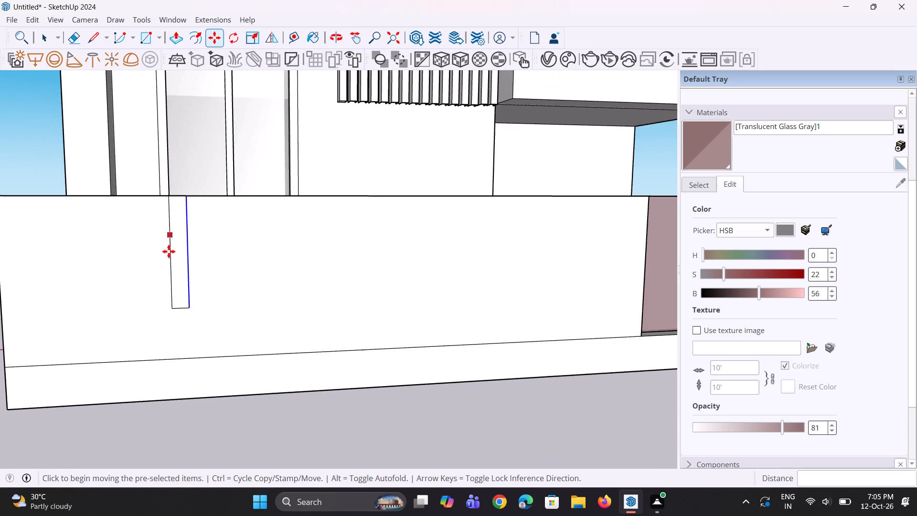
middle_click_drag(167, 267, 160, 305)
scroll(166, 291, "down", 5)
scroll(204, 260, "down", 4)
middle_click_drag(204, 259, 207, 260)
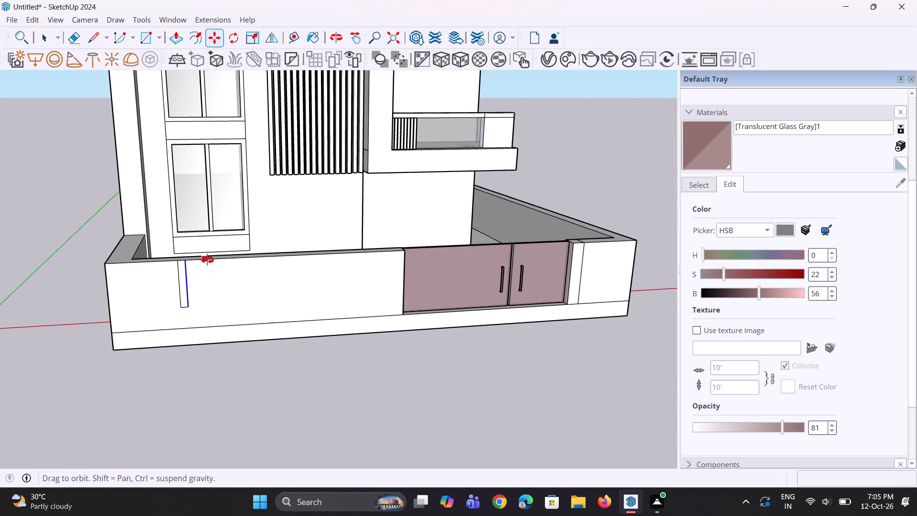
middle_click_drag(207, 260, 209, 261)
key("space")
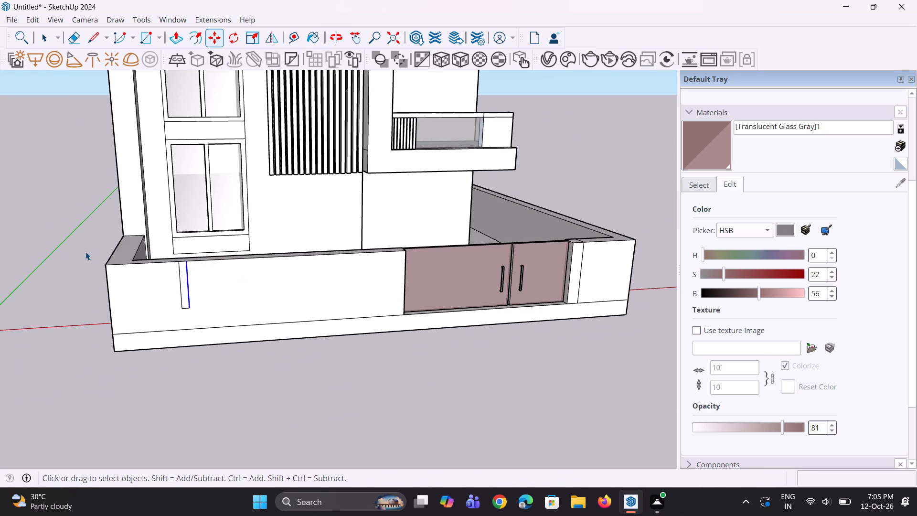
left_click(85, 252)
Move the strip's bottom edge down 1' 7 5/8" onto the base line of the front boundary wall.
middle_click_drag(315, 445, 314, 431)
scroll(170, 284, "up", 2)
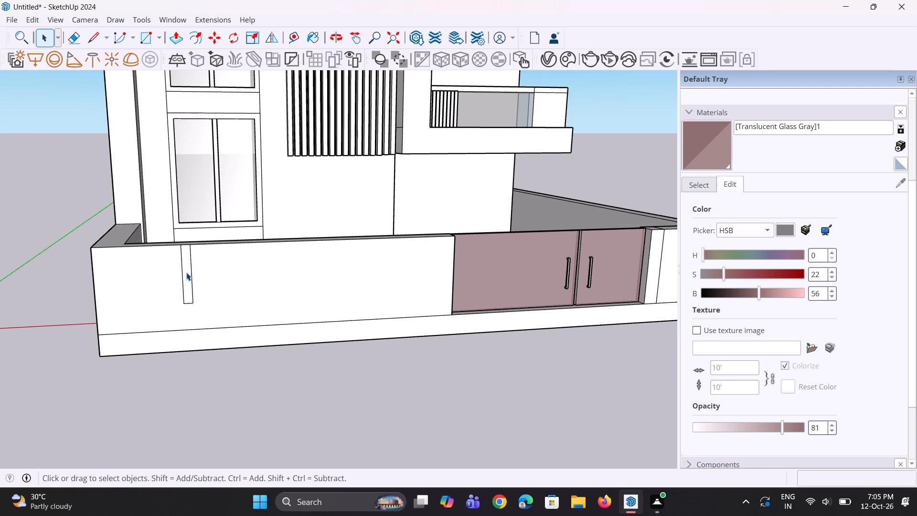
scroll(197, 289, "down", 2)
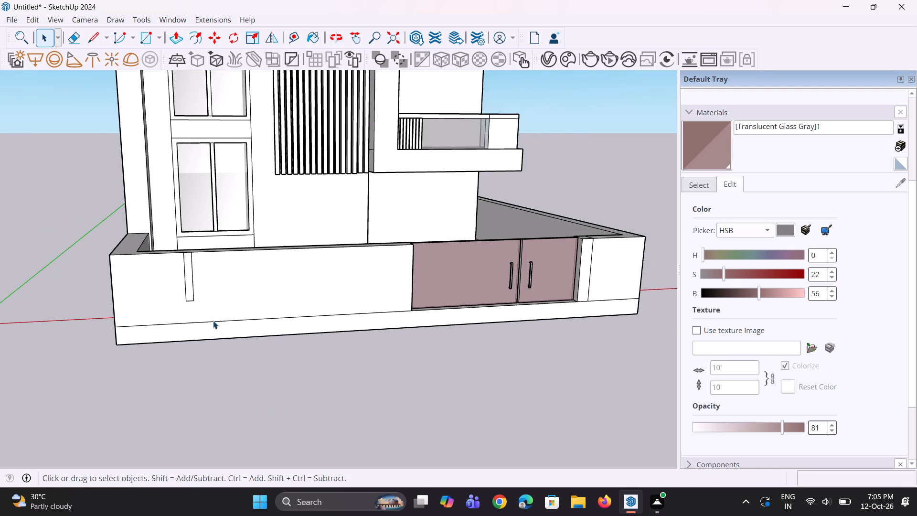
scroll(208, 339, "up", 3)
scroll(165, 281, "up", 8)
left_click(197, 290)
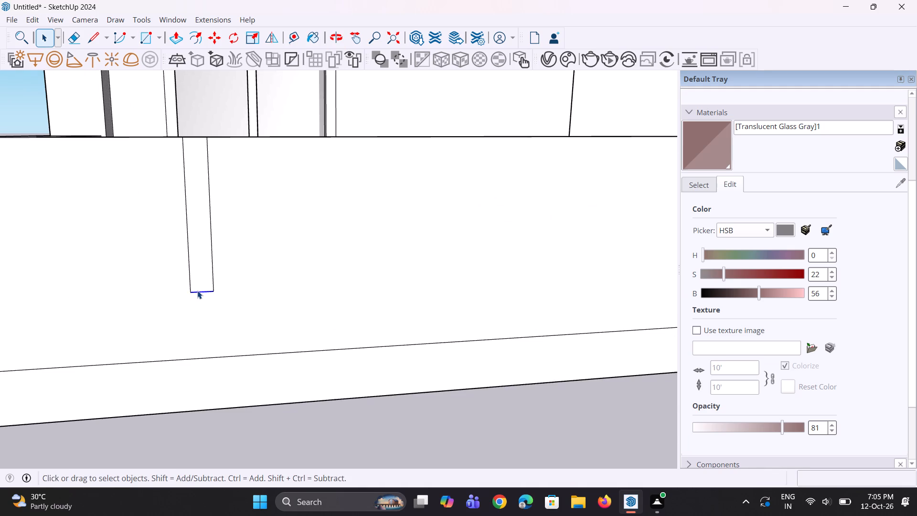
scroll(206, 299, "up", 3)
key("m")
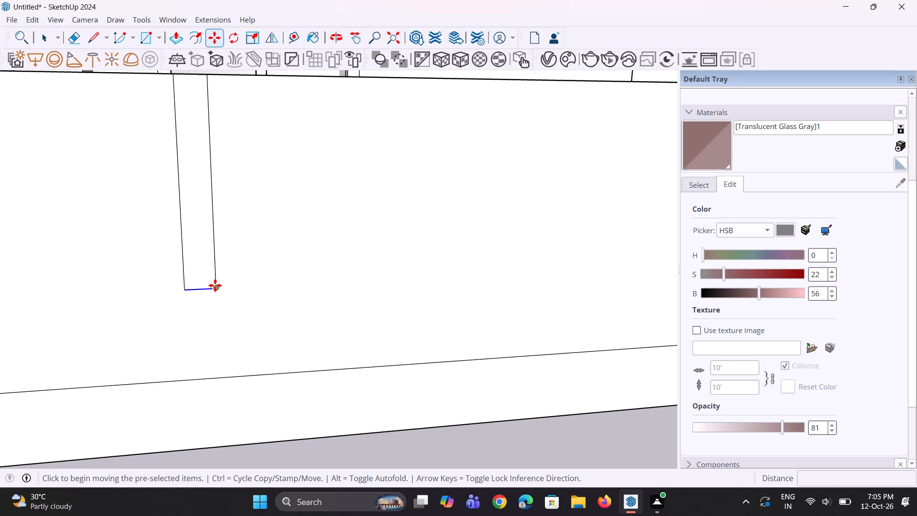
left_click(215, 285)
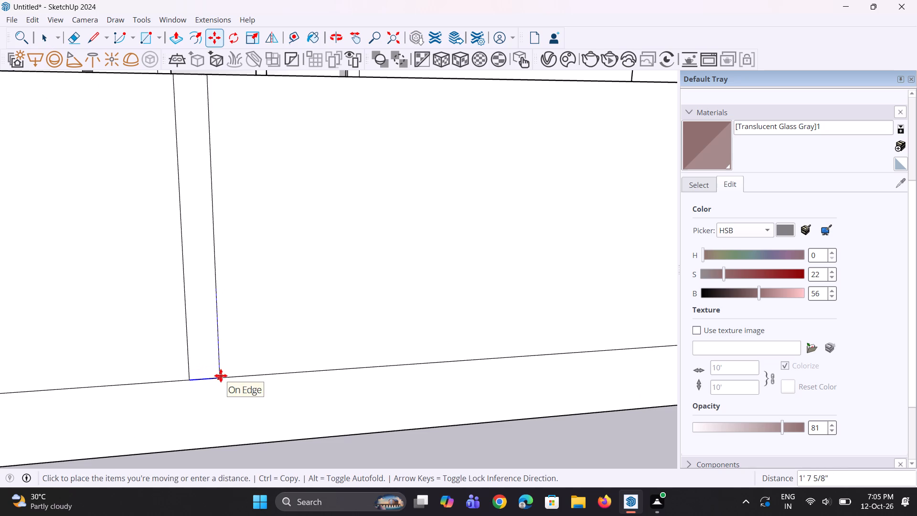
left_click(221, 376)
Copy the strip along the wall towards the gate at about 11 3/8" spacing, making two copies.
scroll(218, 371, "down", 11)
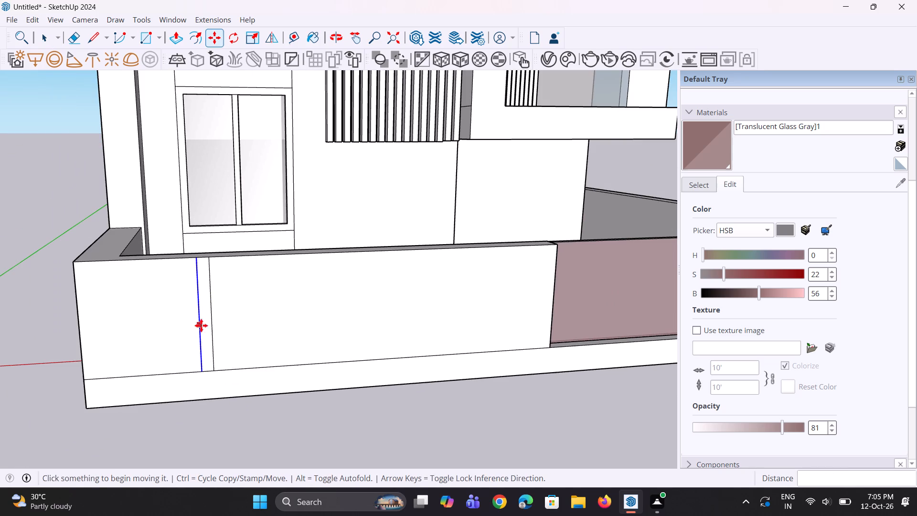
key("space")
left_click(204, 323)
scroll(205, 361, "up", 1)
key("m")
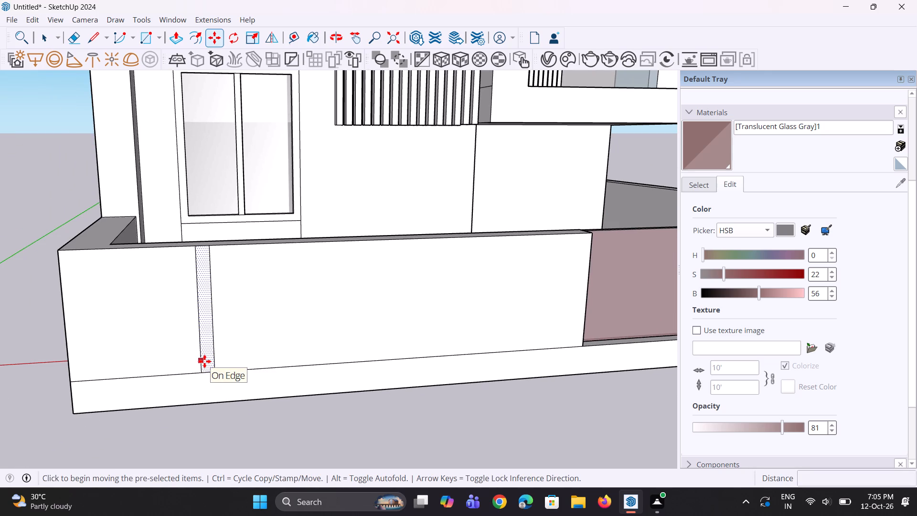
left_click(204, 372)
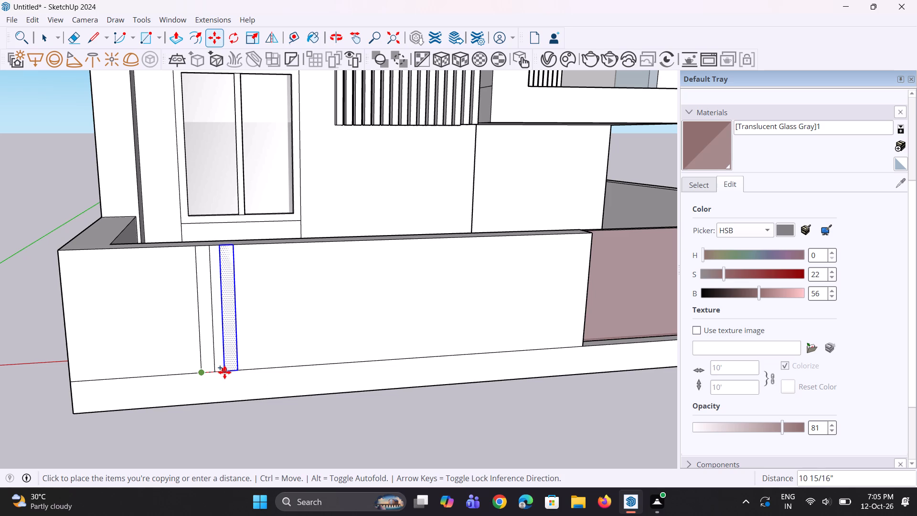
left_click(226, 372)
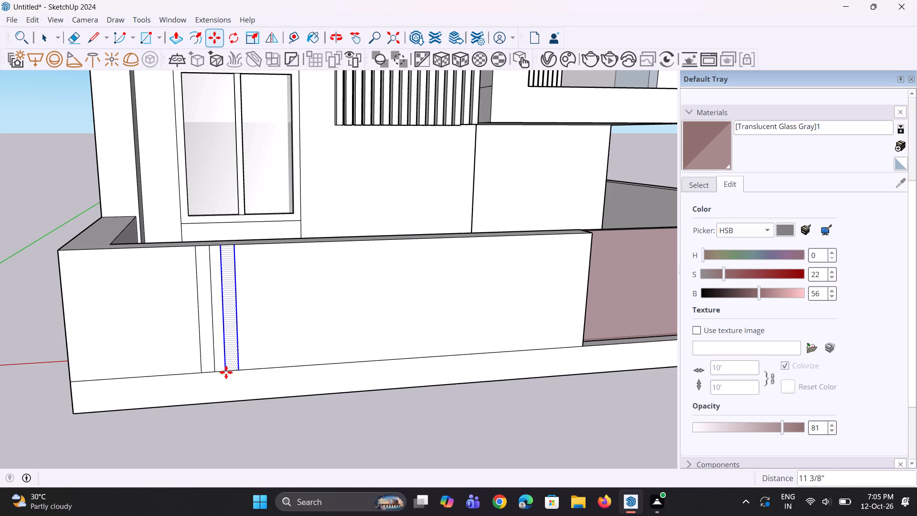
type("*2")
key("Return")
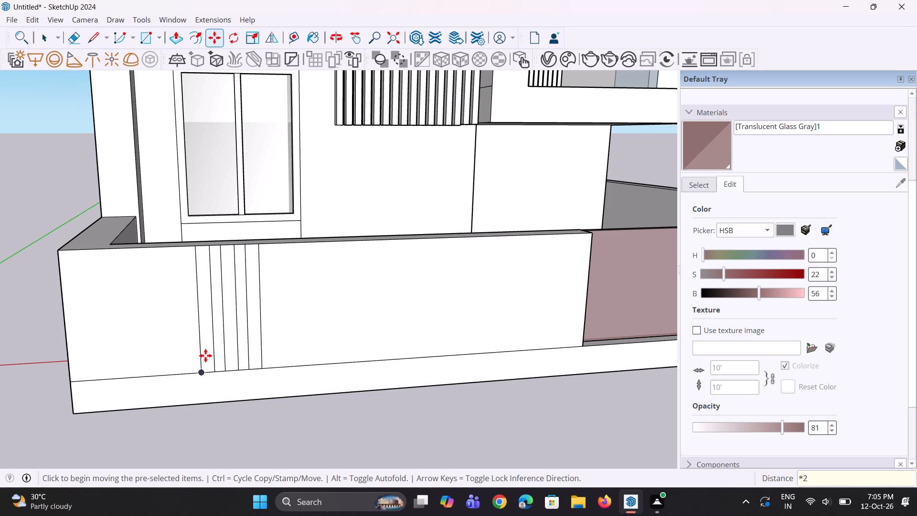
Push/Pull the three vertical strips outward from the front boundary wall by the same depth.
scroll(229, 368, "down", 4)
middle_click_drag(249, 380, 240, 376)
key("space")
scroll(221, 352, "up", 2)
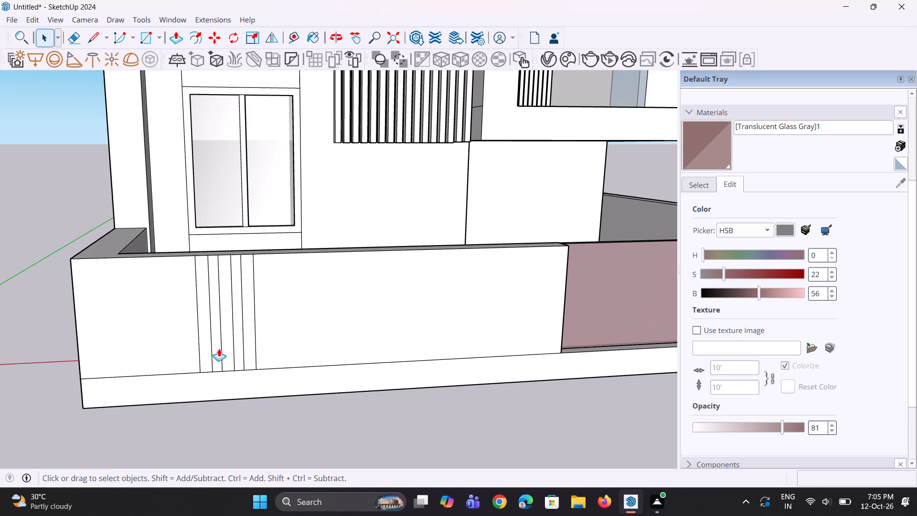
key("p")
left_click(204, 325)
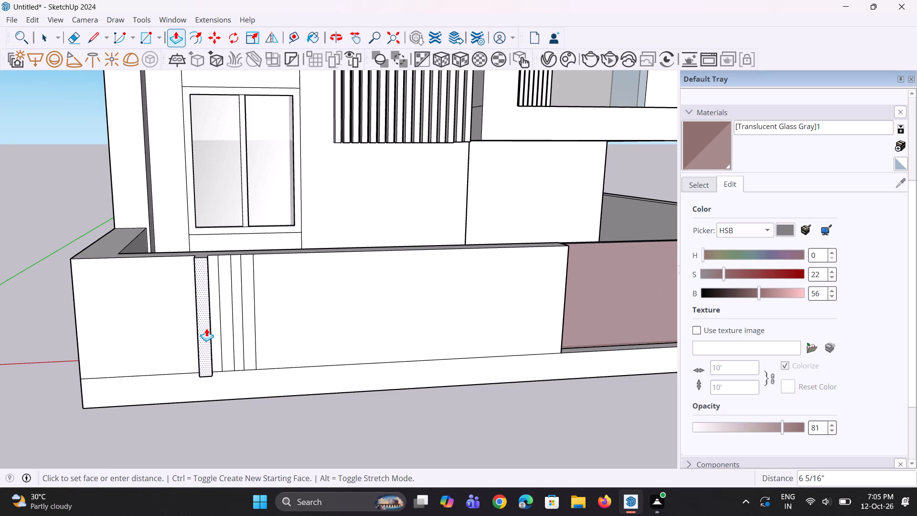
middle_click_drag(206, 328, 358, 355)
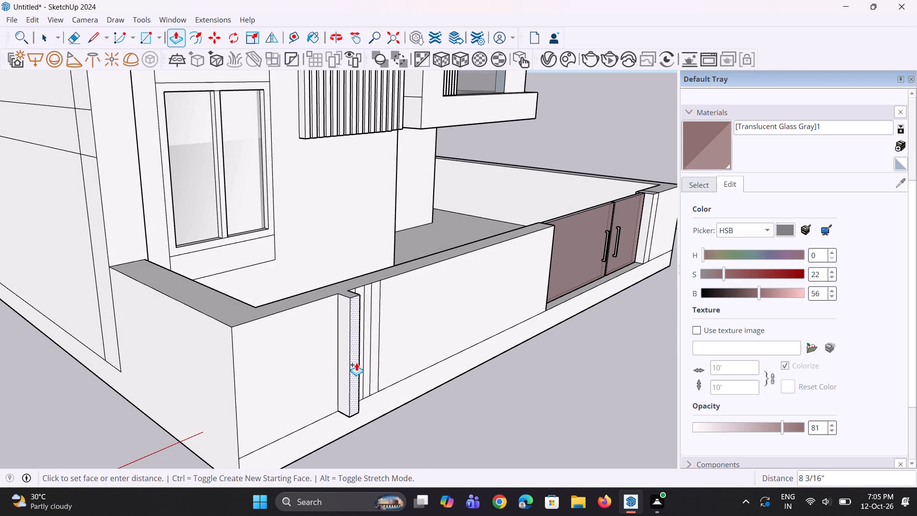
key("Escape")
scroll(349, 357, "up", 5)
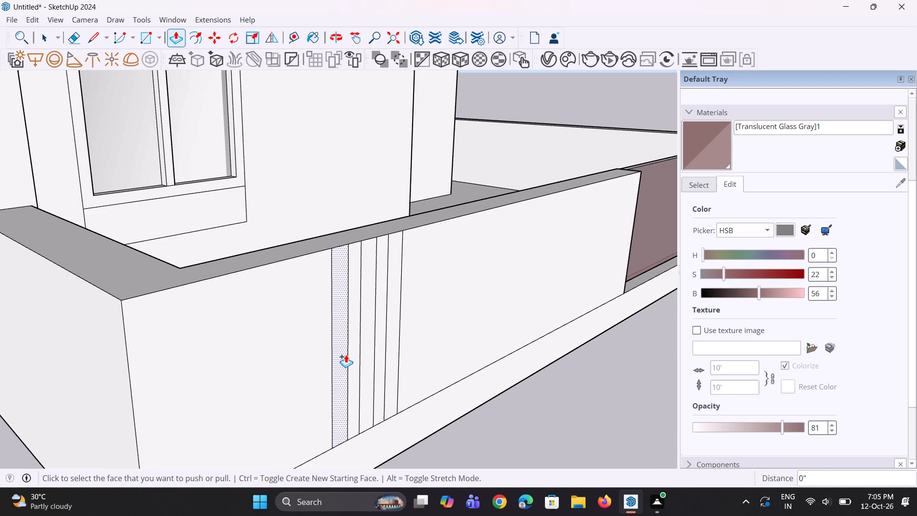
left_click(346, 355)
left_click(353, 360)
middle_click_drag(389, 379, 358, 392)
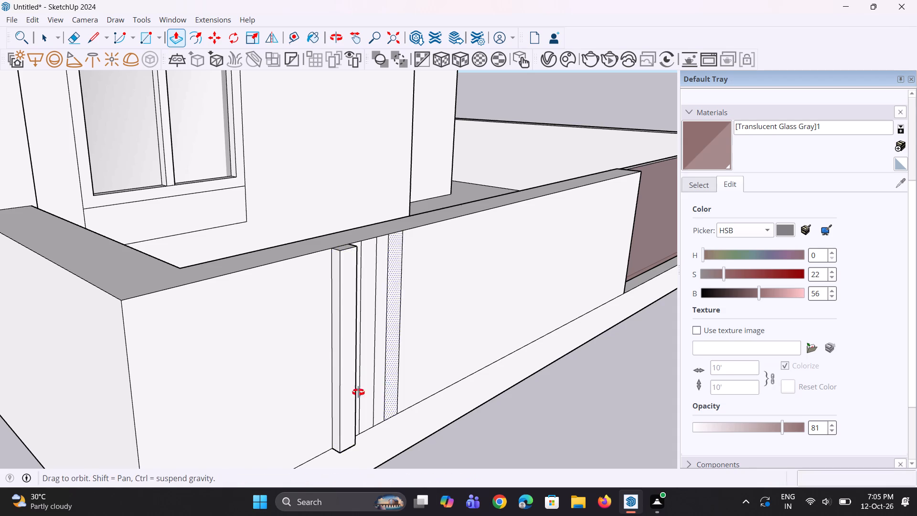
middle_click_drag(358, 392, 290, 398)
double_click(300, 378)
double_click(339, 375)
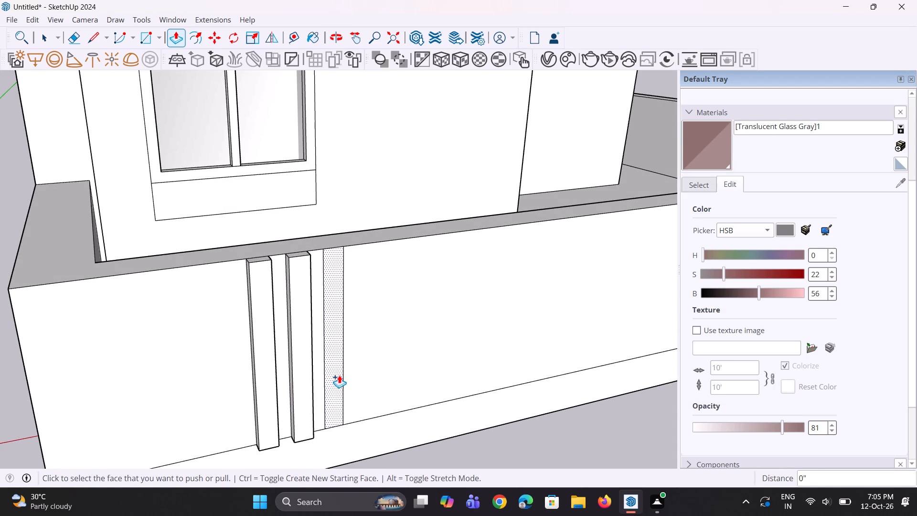
Examine the three raised strips and the front boundary wall from several angles.
middle_click_drag(328, 377, 271, 373)
scroll(264, 369, "down", 6)
middle_click_drag(267, 371, 253, 350)
scroll(267, 371, "up", 1)
scroll(253, 350, "down", 5)
middle_click_drag(260, 348, 270, 352)
scroll(270, 352, "up", 7)
middle_click_drag(372, 362, 416, 405)
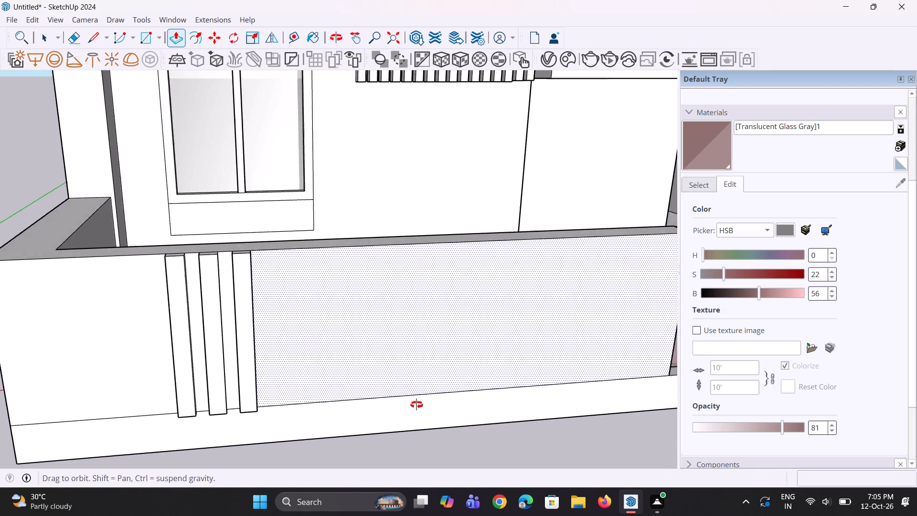
middle_click_drag(416, 405, 438, 407)
scroll(336, 365, "down", 6)
middle_click_drag(346, 359, 289, 332)
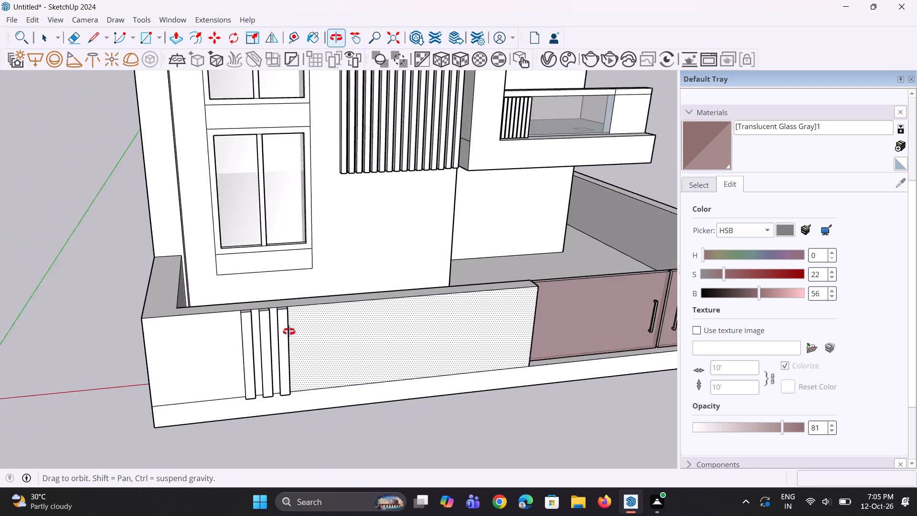
middle_click_drag(289, 332, 245, 340)
Draw a line across the boundary wall's top near the gate and raise the end section about 5 3/16".
scroll(489, 310, "up", 6)
middle_click_drag(489, 316, 482, 352)
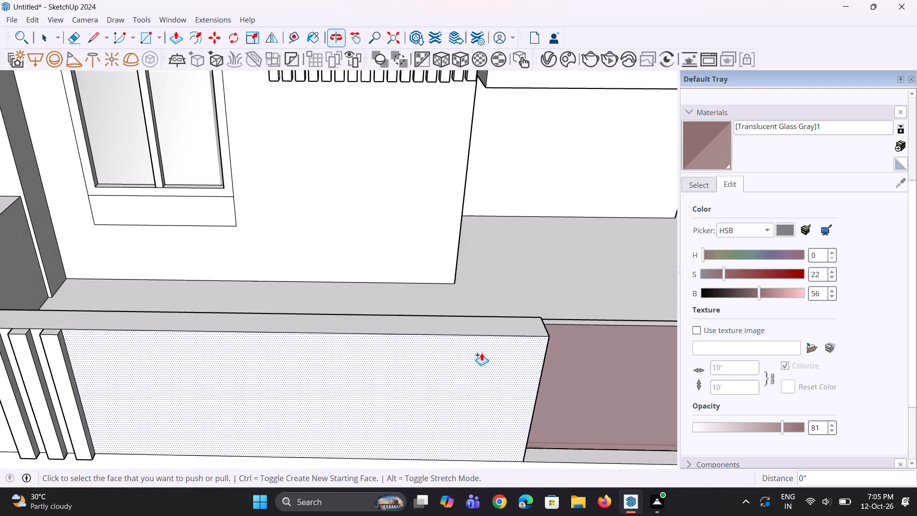
key("space")
key("l")
scroll(511, 333, "up", 2)
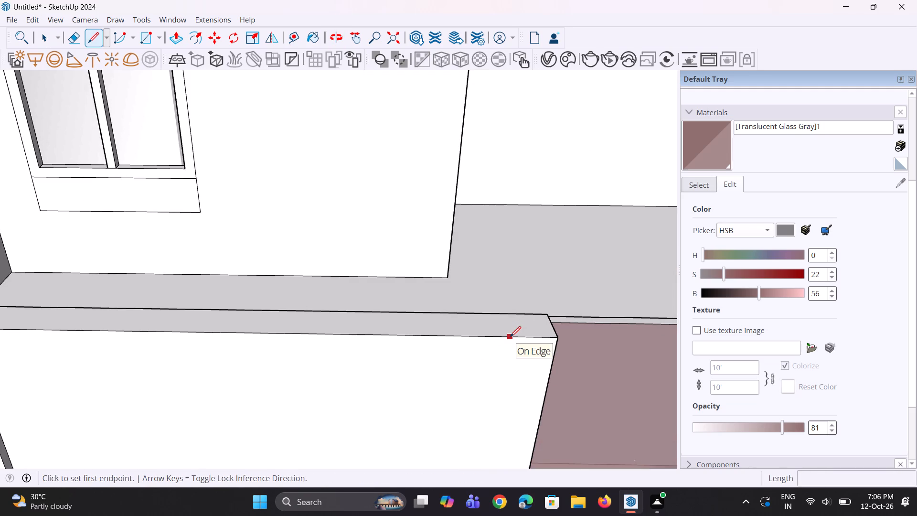
left_click(510, 337)
left_click(504, 313)
key("p")
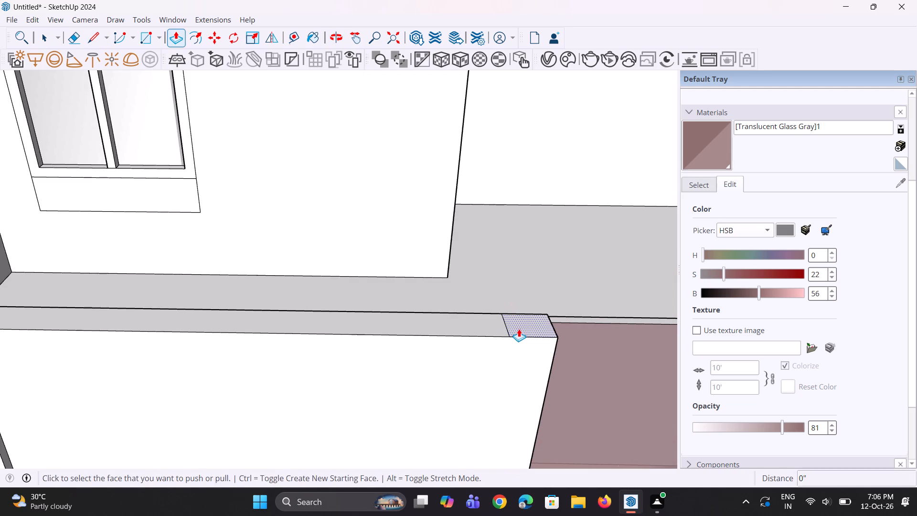
left_click(523, 328)
left_click(522, 312)
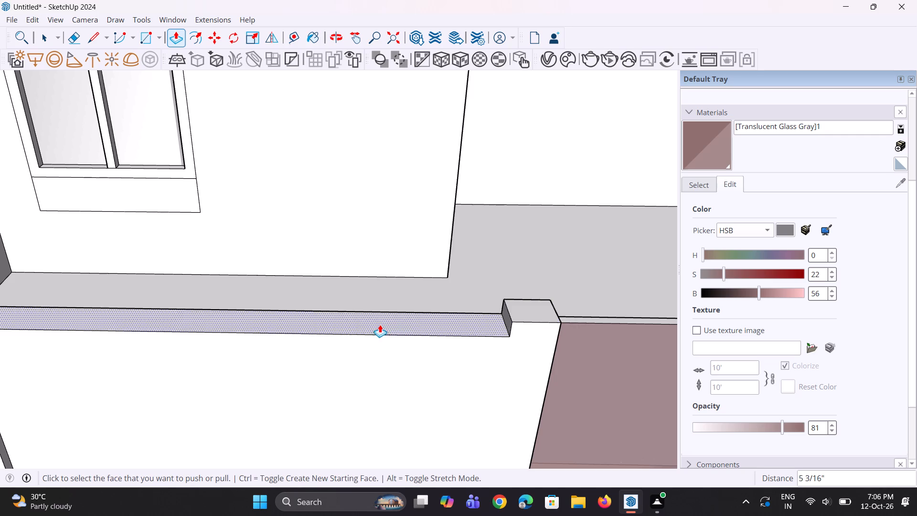
Check the raised wall end beside the gate against the whole front elevation.
scroll(380, 324, "down", 4)
scroll(385, 336, "up", 1)
middle_click_drag(388, 332, 432, 258)
scroll(432, 258, "down", 4)
middle_click_drag(426, 276, 352, 248)
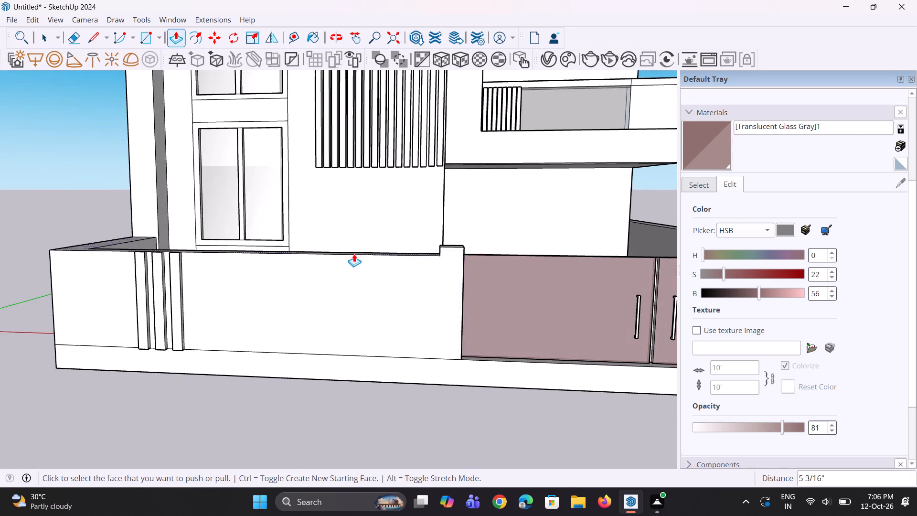
scroll(354, 254, "down", 5)
middle_click_drag(379, 270, 434, 261)
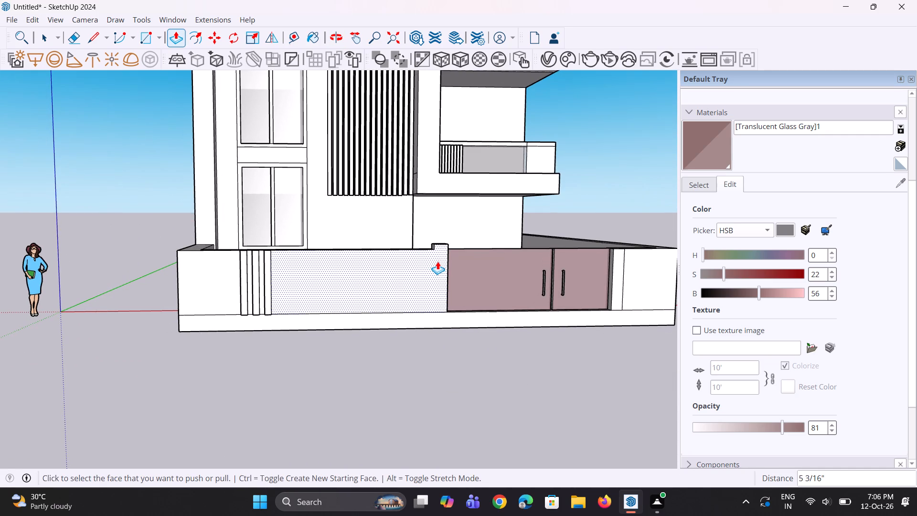
scroll(437, 261, "up", 2)
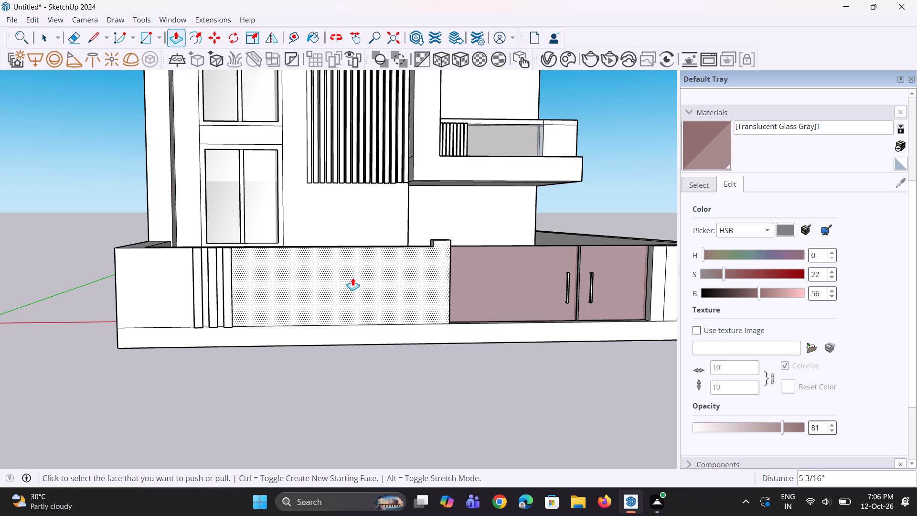
Draw a vertical line from the raised section's inner corner down the wall's outer face to the base line, outlining a gate pillar.
key("space")
key("space")
scroll(294, 261, "up", 2)
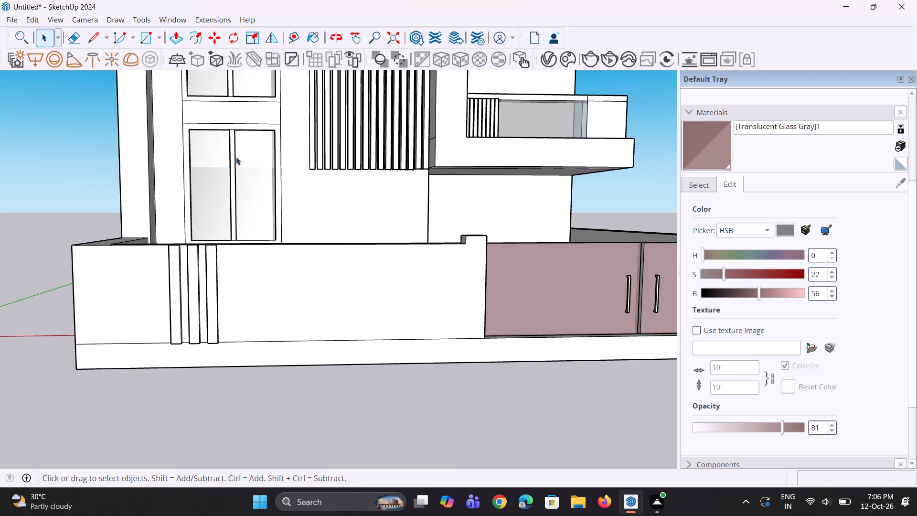
key("r")
scroll(314, 279, "up", 1)
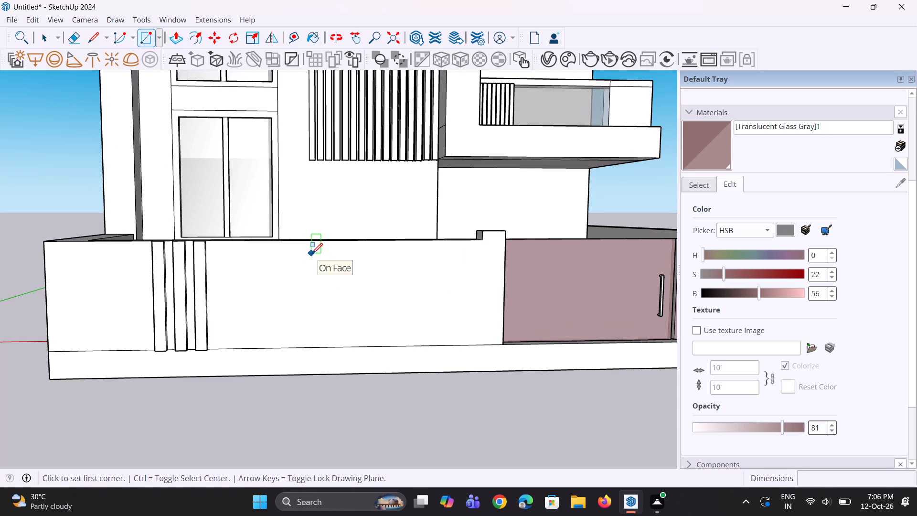
key("space")
key("l")
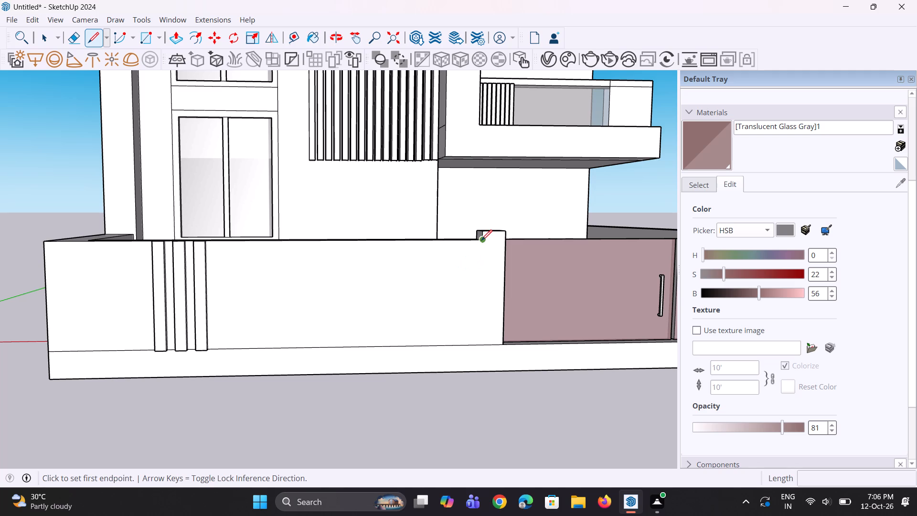
left_click(481, 240)
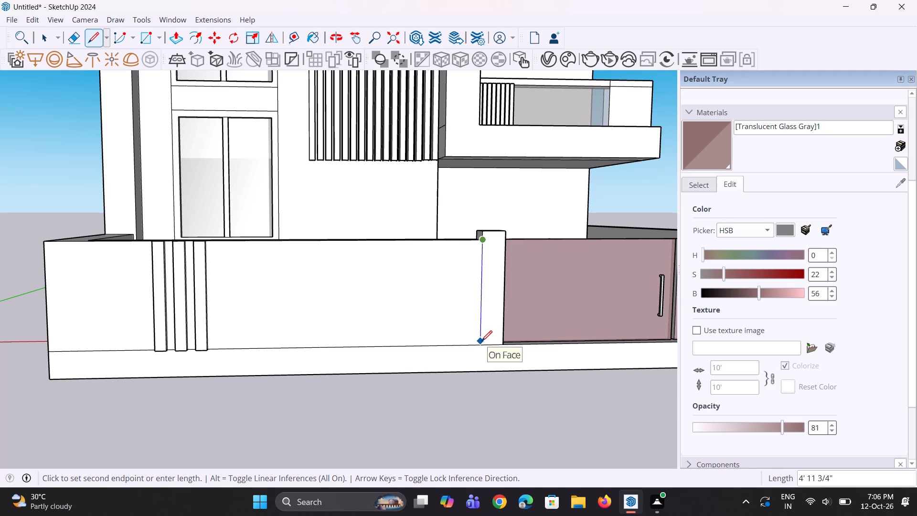
left_click(481, 343)
middle_click_drag(468, 325, 480, 368)
key("space")
key("space")
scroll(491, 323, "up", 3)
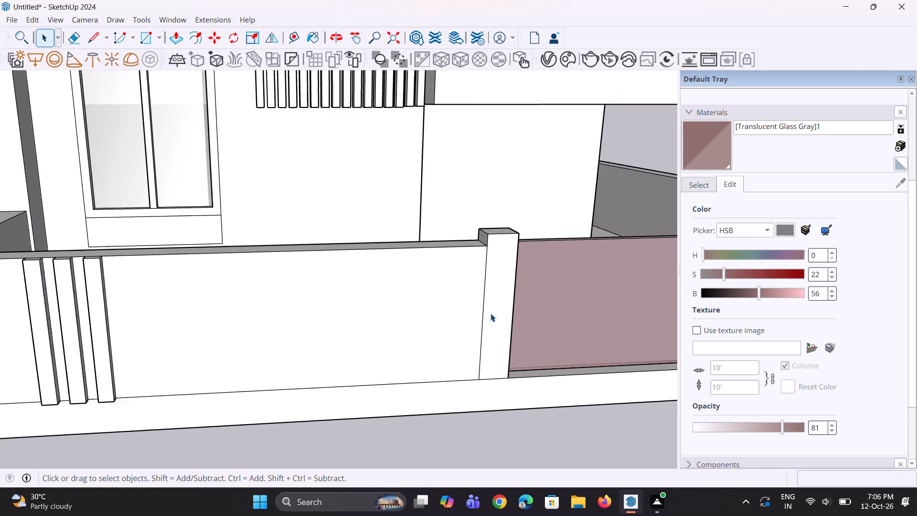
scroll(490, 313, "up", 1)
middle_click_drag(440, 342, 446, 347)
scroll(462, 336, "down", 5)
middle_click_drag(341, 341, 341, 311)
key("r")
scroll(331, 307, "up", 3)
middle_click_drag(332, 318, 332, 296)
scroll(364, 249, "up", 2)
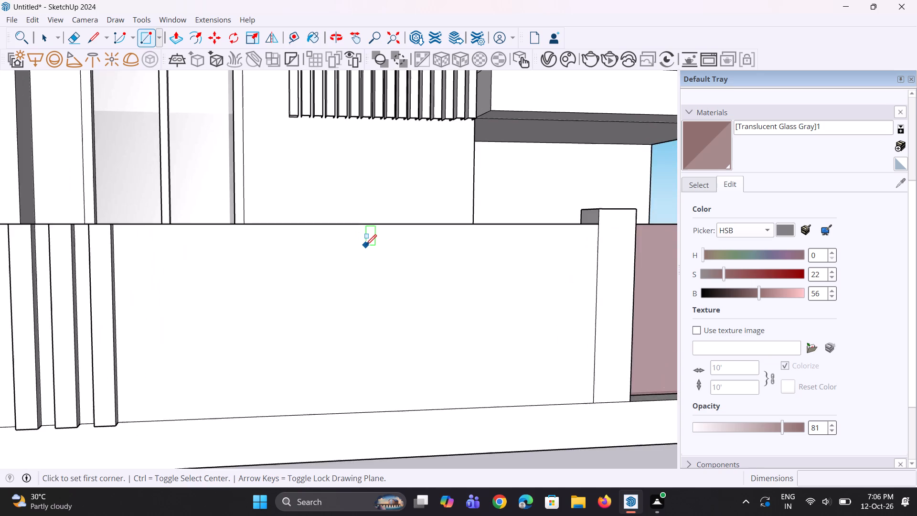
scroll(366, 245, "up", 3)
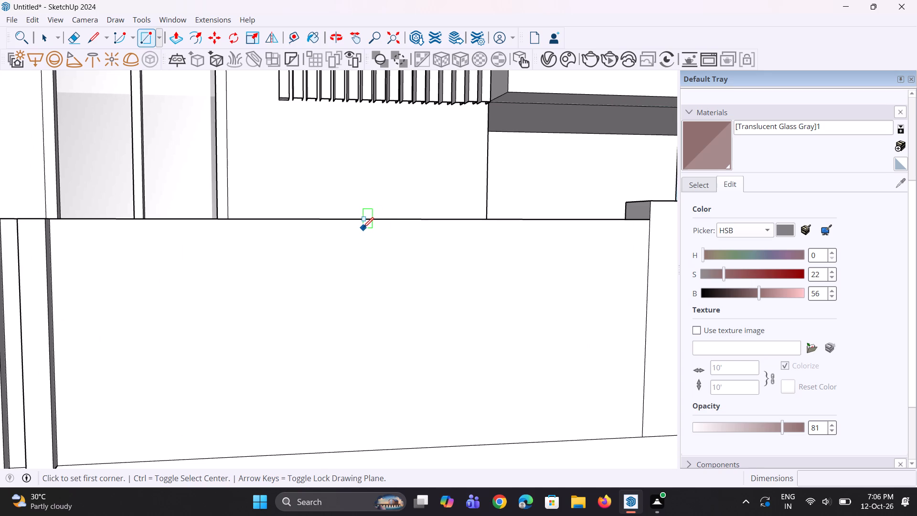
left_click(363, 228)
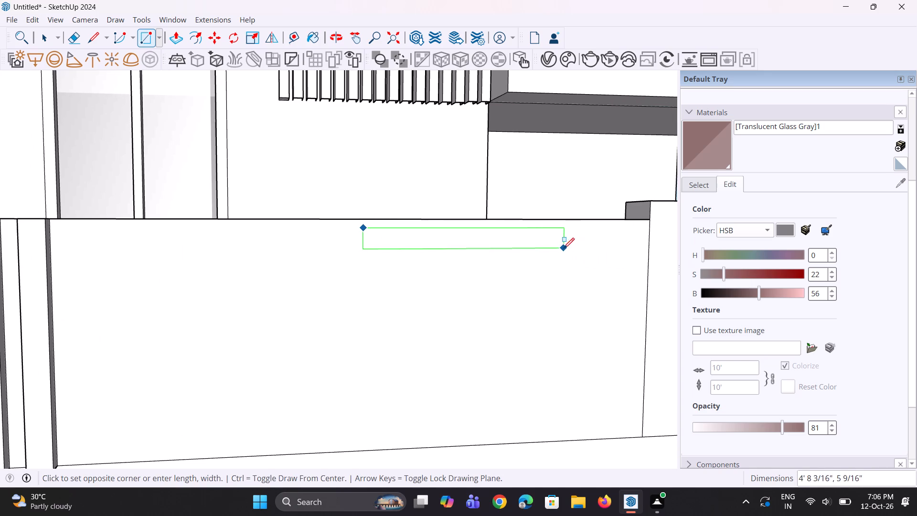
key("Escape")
Draw a vertical line on the boundary wall's outer face from its top edge to the base line, between the raised strips and gate pillar.
scroll(427, 298, "down", 4)
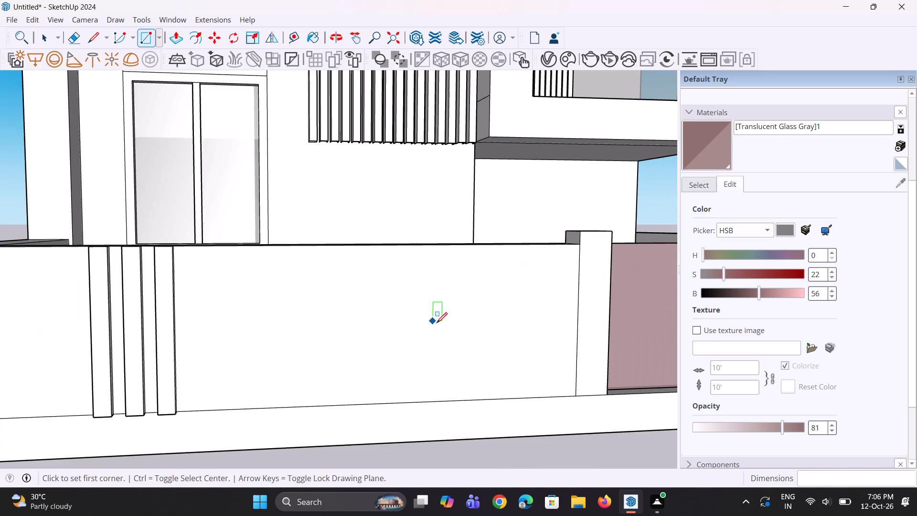
middle_click_drag(394, 346, 373, 361)
scroll(415, 353, "down", 3)
key("l")
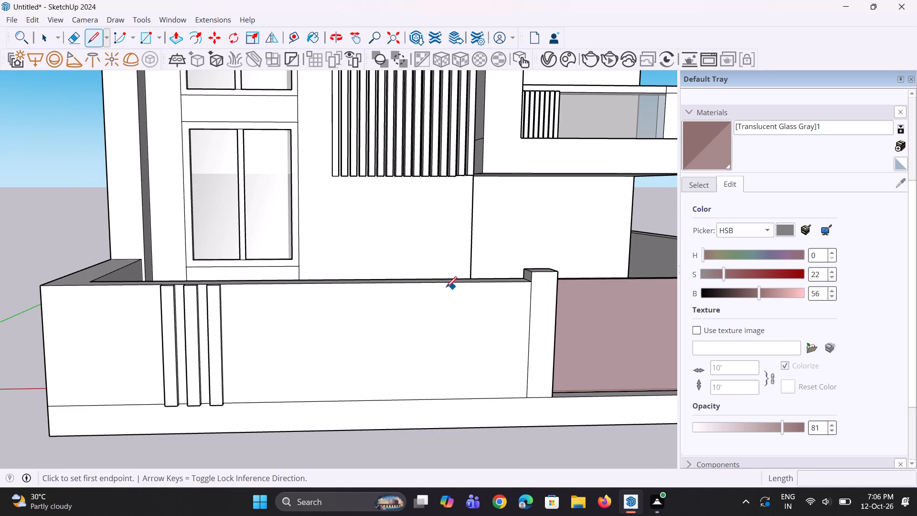
left_click(425, 285)
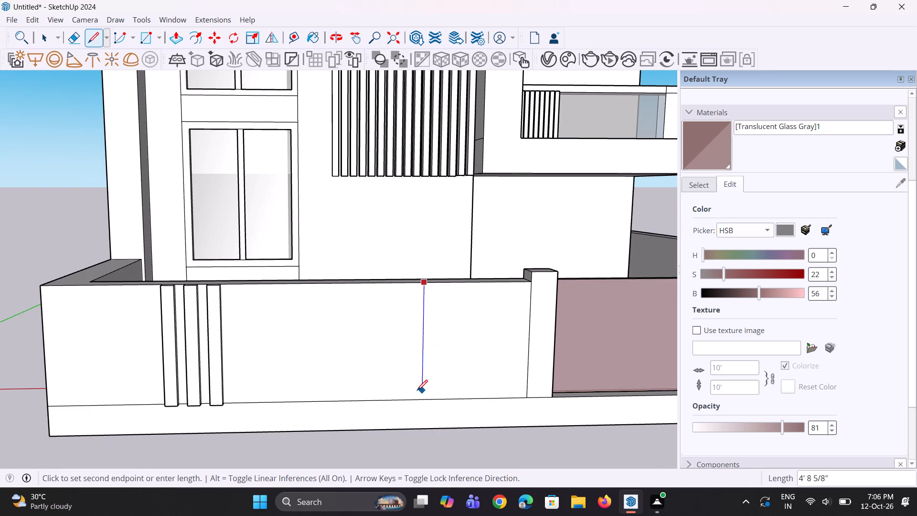
left_click(420, 397)
key("space")
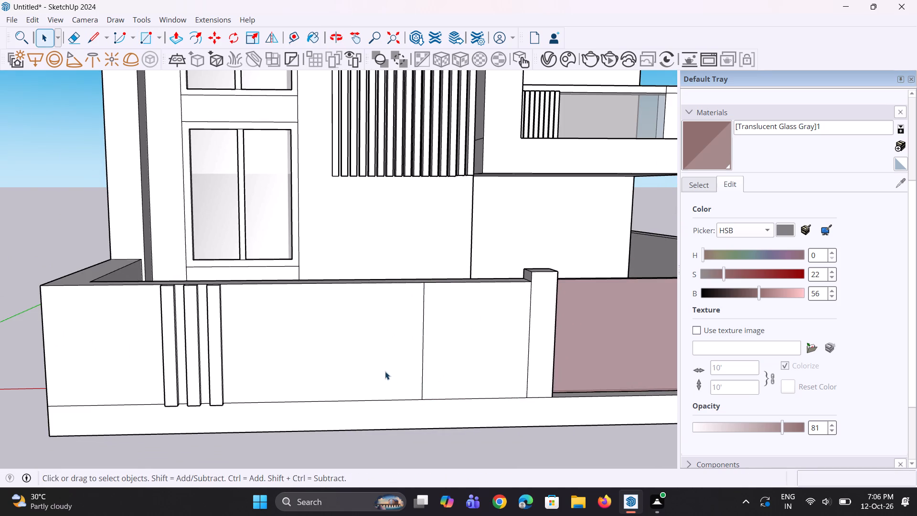
Draw a thin horizontal rectangle about 2 5/8" high near the wall's top, ending at the new vertical line.
key("r")
middle_click_drag(343, 311, 351, 283)
scroll(339, 286, "up", 3)
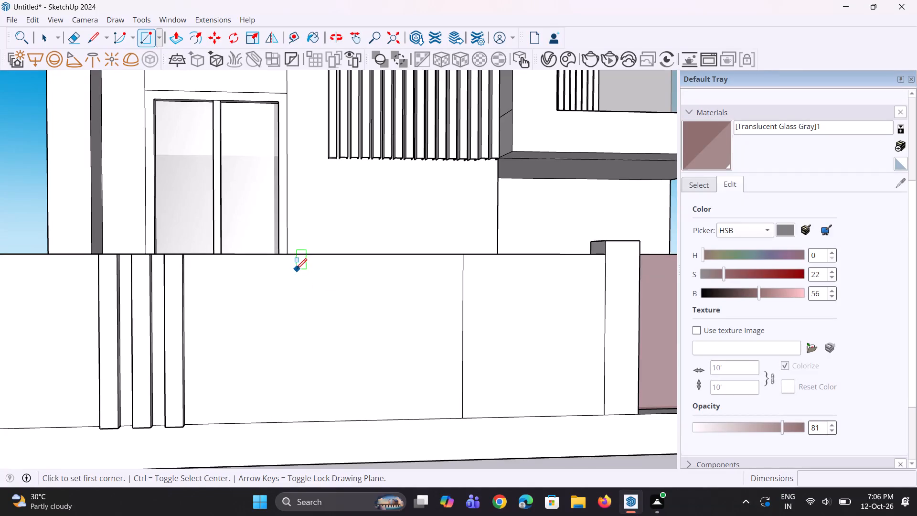
left_click(268, 266)
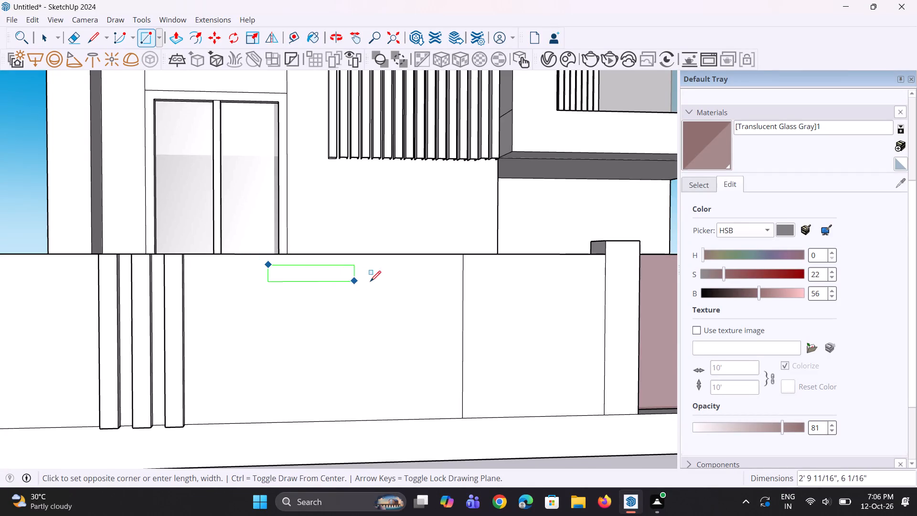
left_click(461, 272)
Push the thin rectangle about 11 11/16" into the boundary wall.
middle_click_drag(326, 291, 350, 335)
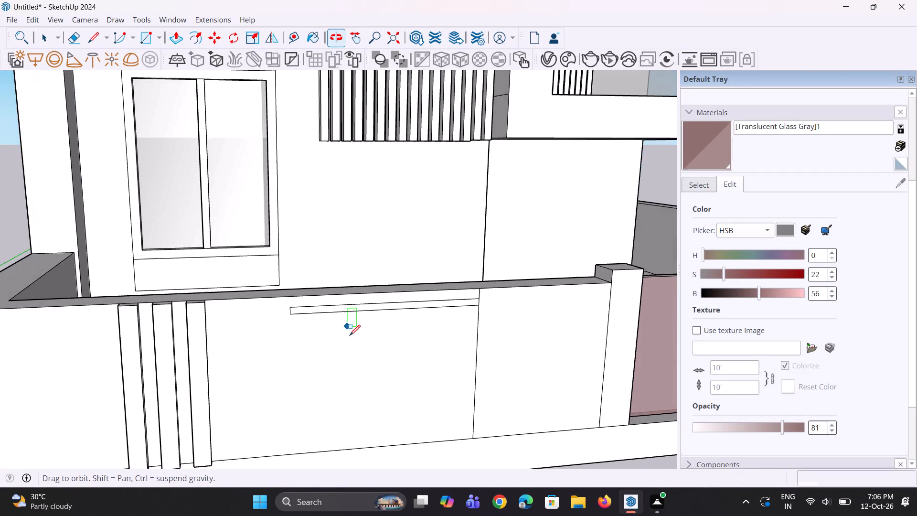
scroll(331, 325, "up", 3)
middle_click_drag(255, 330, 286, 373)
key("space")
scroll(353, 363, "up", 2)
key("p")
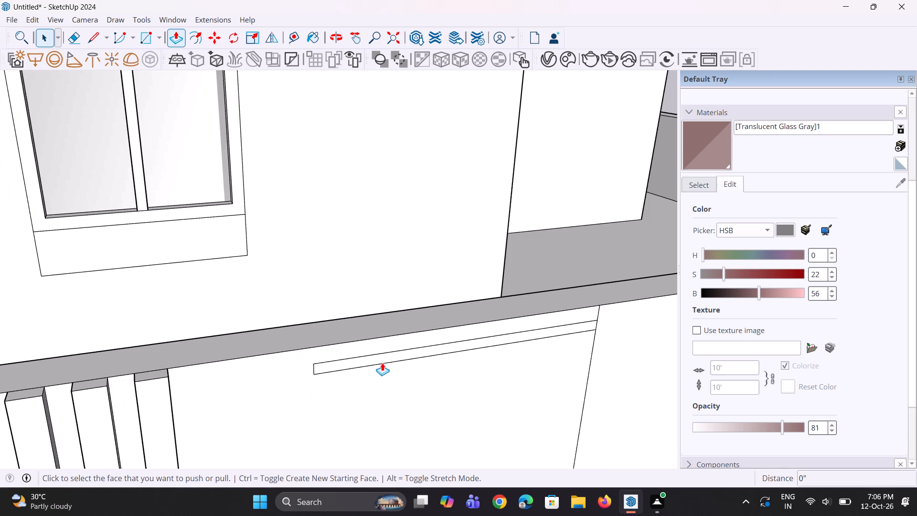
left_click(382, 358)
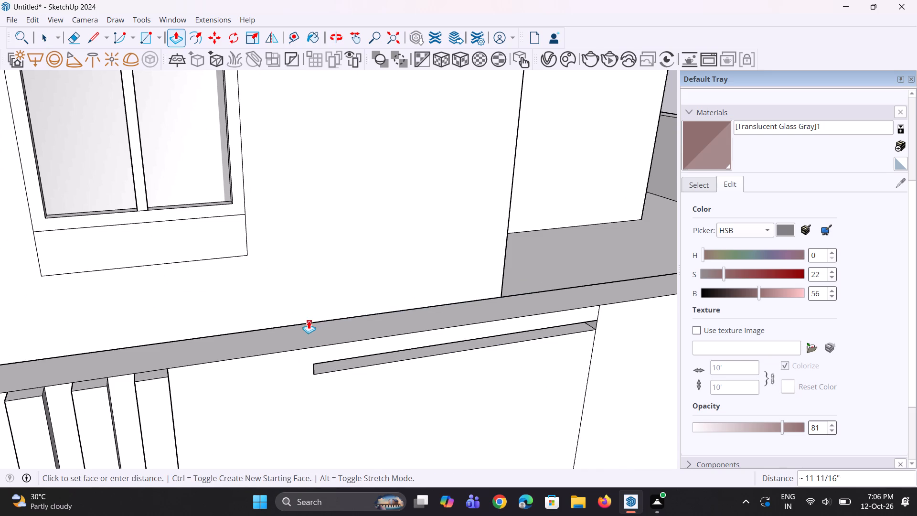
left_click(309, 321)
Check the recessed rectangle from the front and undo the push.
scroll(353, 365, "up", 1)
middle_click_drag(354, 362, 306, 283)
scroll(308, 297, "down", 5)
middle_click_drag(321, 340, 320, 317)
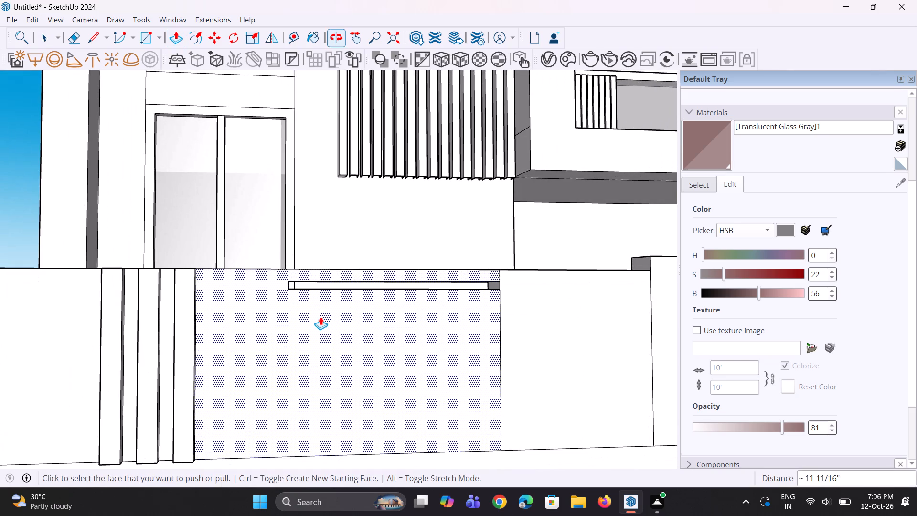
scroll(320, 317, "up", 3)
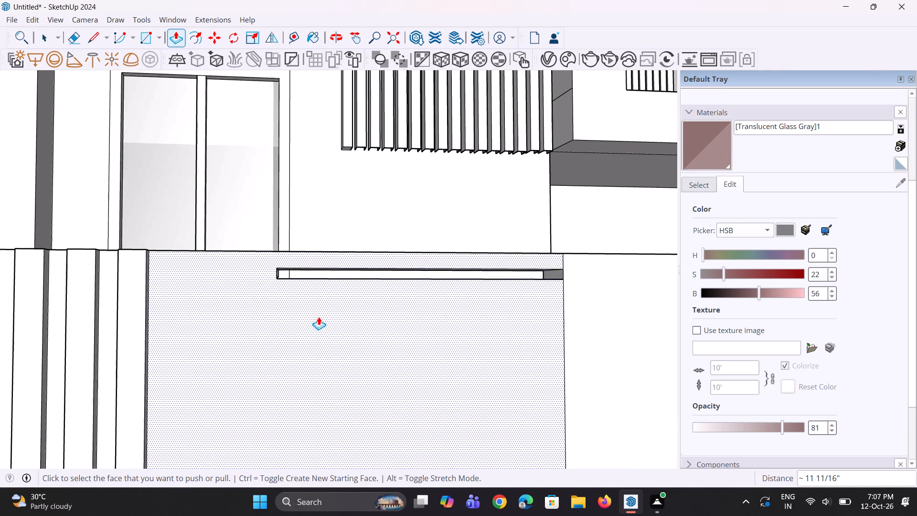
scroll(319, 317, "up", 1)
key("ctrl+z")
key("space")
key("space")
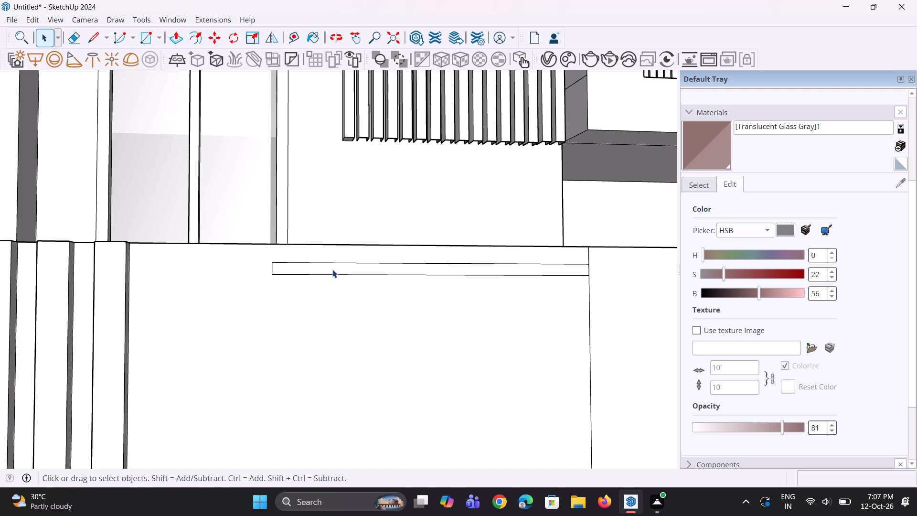
Copy the thin rectangle straight down the wall face to make a second horizontal band below it.
left_click(332, 269)
key("m")
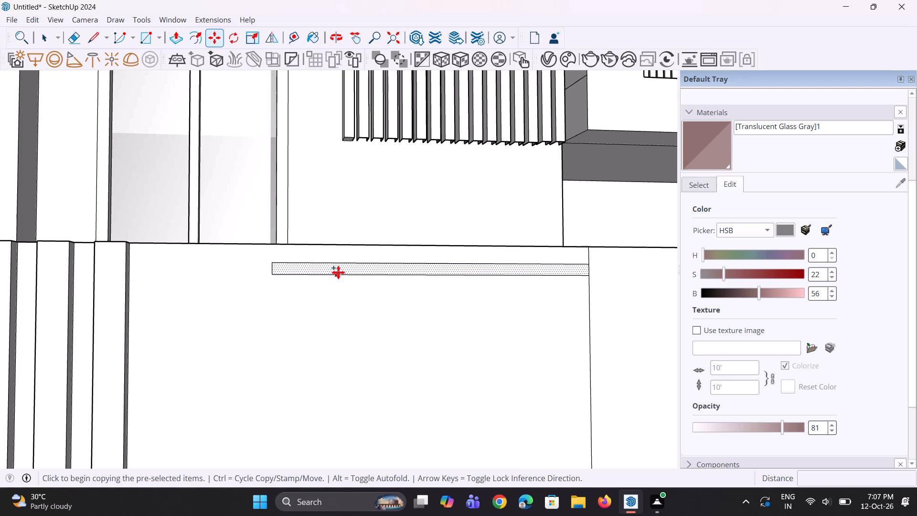
scroll(338, 271, "down", 6)
middle_click_drag(324, 300, 320, 349)
scroll(318, 300, "up", 6)
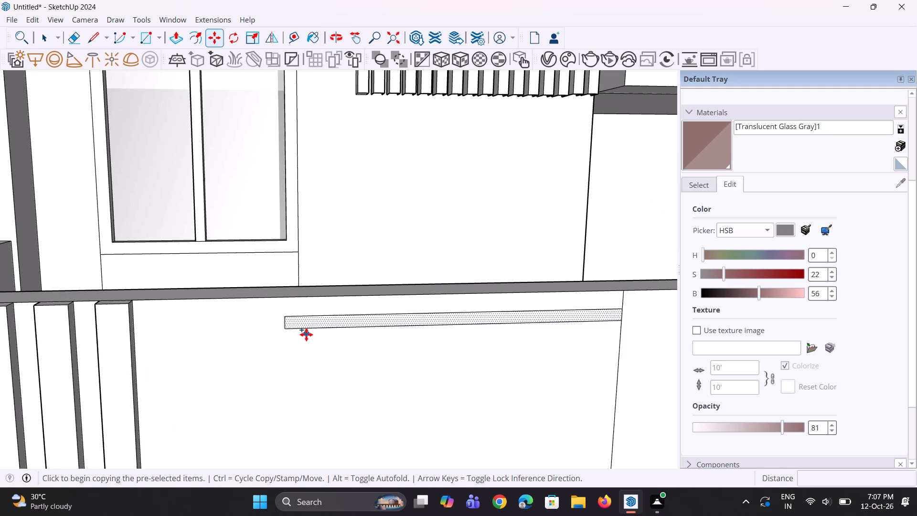
key("m")
left_click(302, 325)
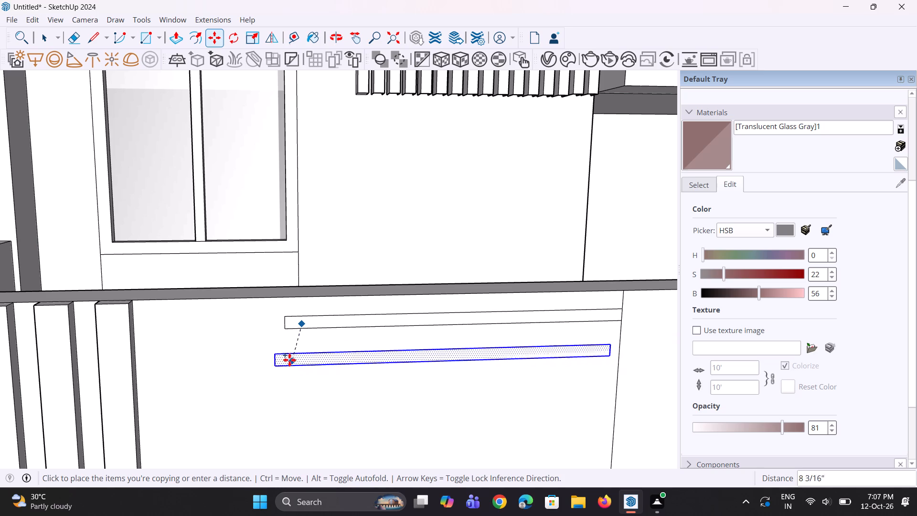
key("Escape")
scroll(304, 328, "down", 5)
middle_click_drag(338, 403, 407, 333)
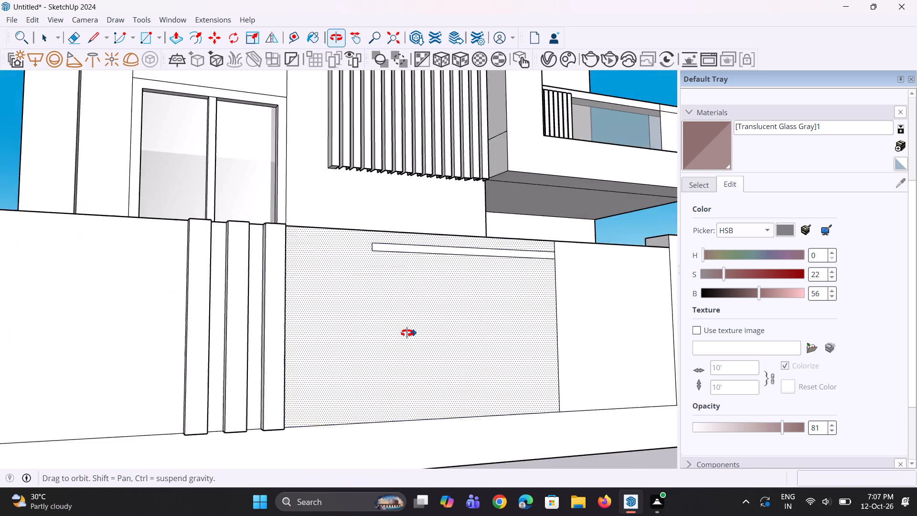
middle_click_drag(407, 333, 406, 333)
scroll(347, 252, "up", 10)
left_click(418, 237)
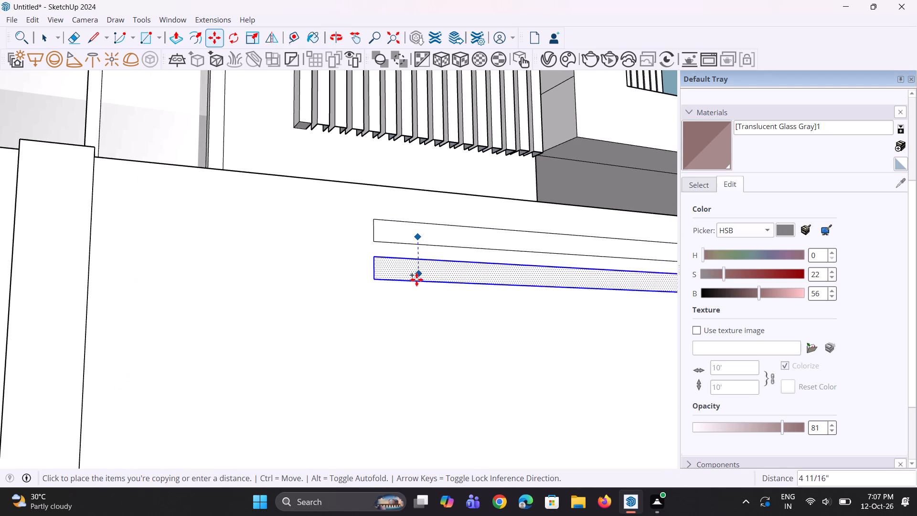
left_click(416, 292)
scroll(276, 307, "down", 6)
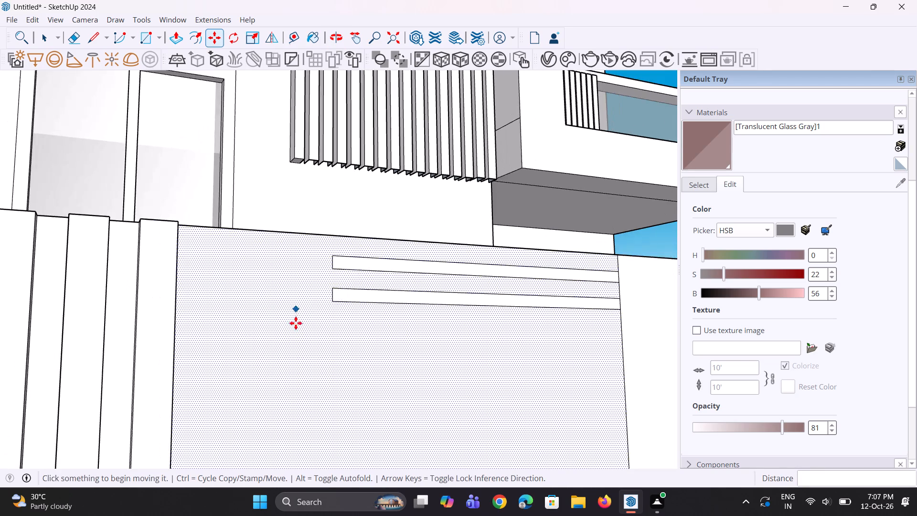
Lengthen the lower band by moving its free end edge about 9 3/16" toward the raised vertical strips.
middle_click_drag(294, 324, 289, 336)
scroll(340, 309, "up", 6)
key("space")
scroll(290, 301, "down", 4)
middle_click_drag(287, 303, 287, 321)
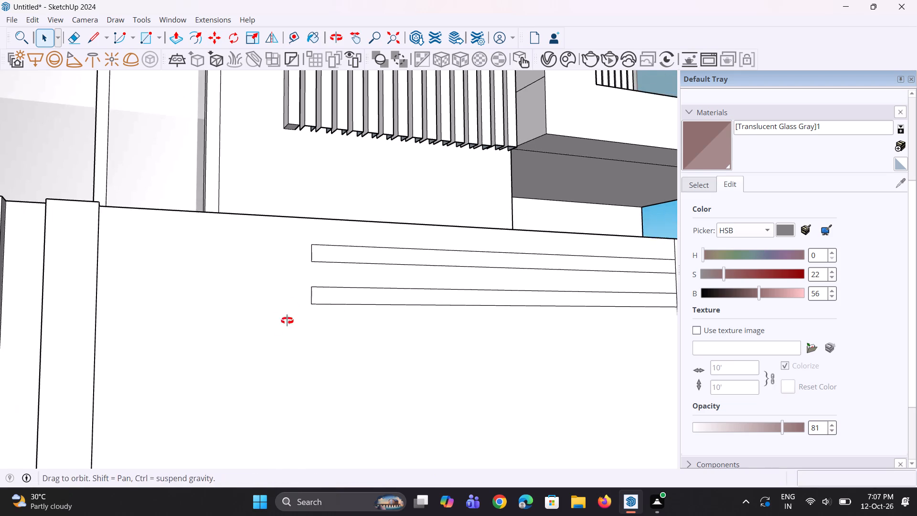
middle_click_drag(287, 321, 284, 331)
scroll(314, 290, "up", 3)
left_click(310, 304)
scroll(309, 321, "up", 1)
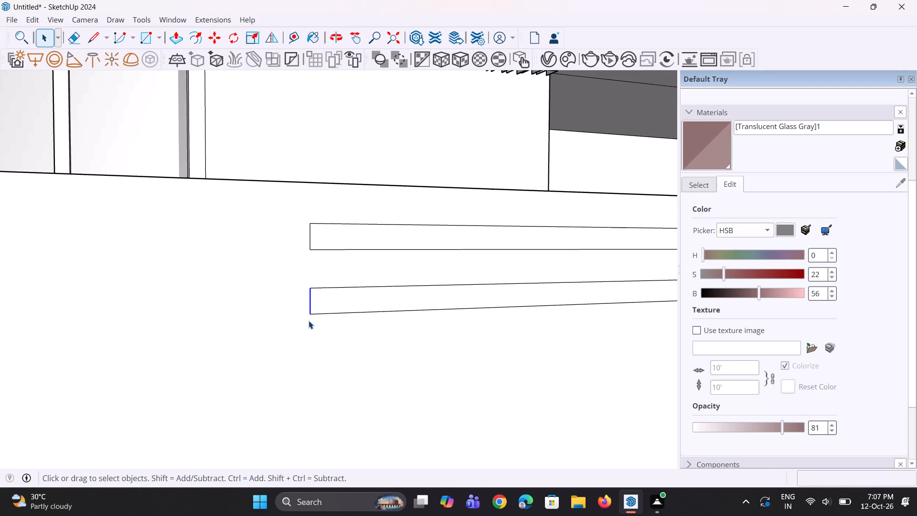
key("m")
left_click(308, 312)
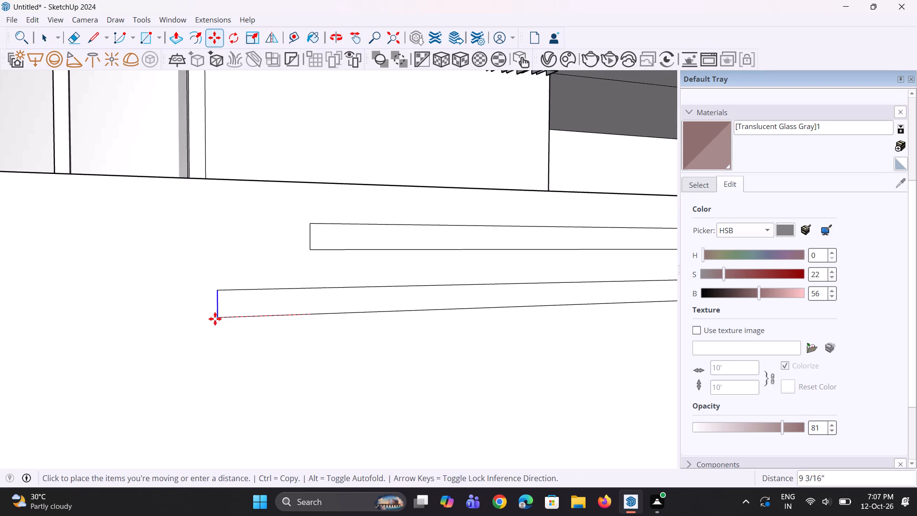
left_click(209, 319)
Move the lower band's end edge about another 6 1/16" toward the raised vertical strips.
scroll(130, 321, "down", 10)
middle_click_drag(175, 326, 156, 347)
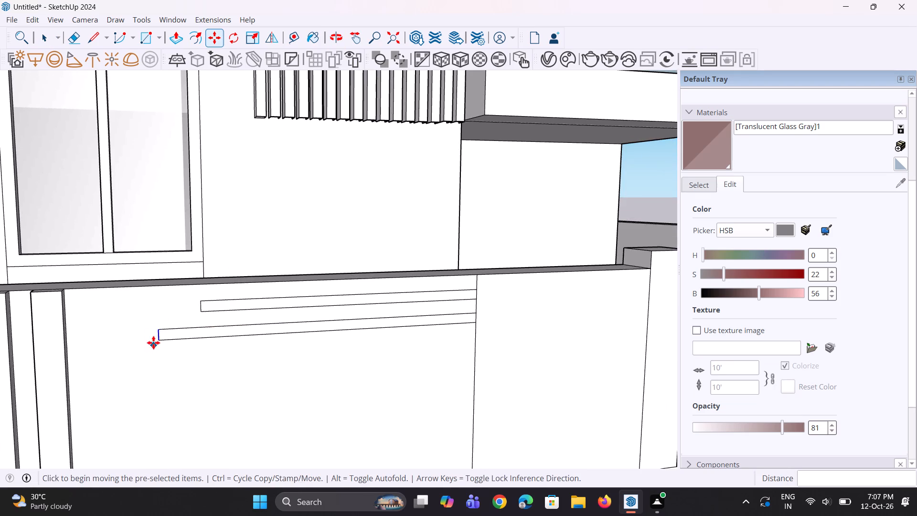
scroll(161, 306, "down", 5)
middle_click_drag(176, 330, 168, 309)
scroll(157, 303, "up", 7)
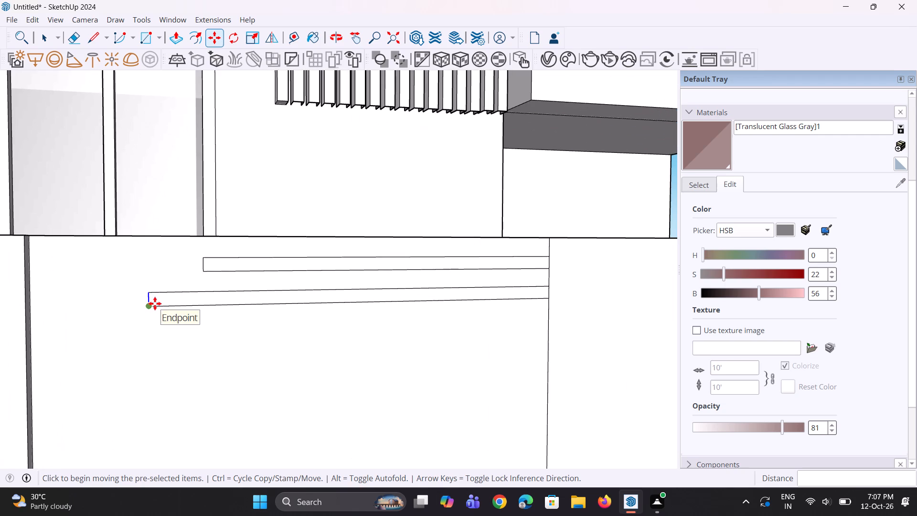
scroll(155, 303, "up", 2)
key("space")
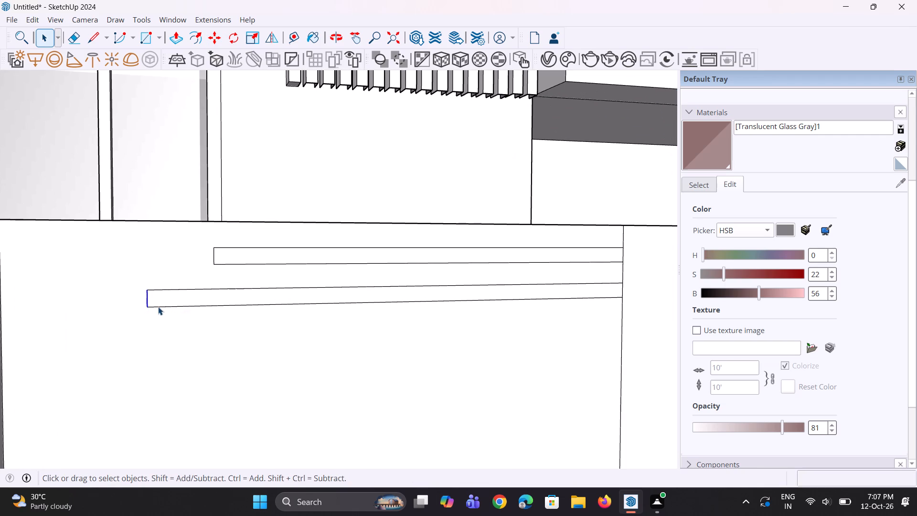
key("m")
left_click(148, 308)
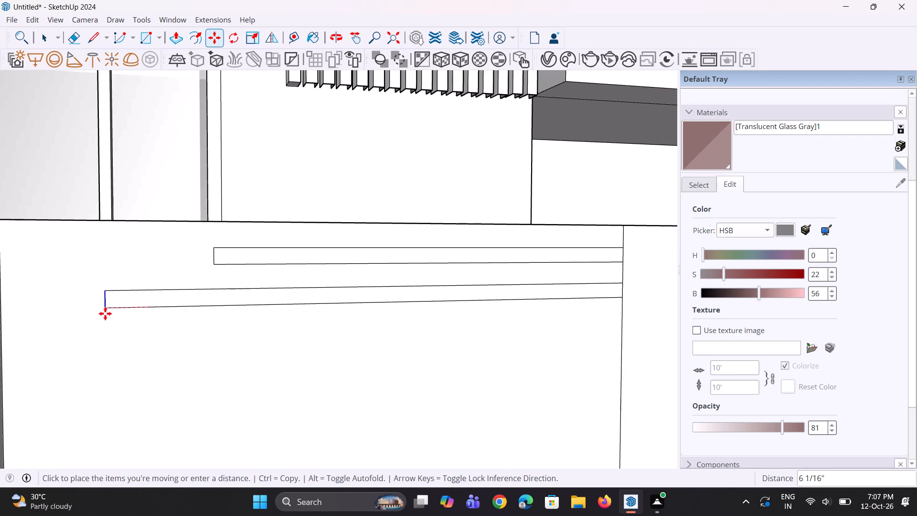
left_click(105, 313)
scroll(185, 307, "down", 6)
middle_click_drag(187, 316, 200, 322)
key("space")
key("space")
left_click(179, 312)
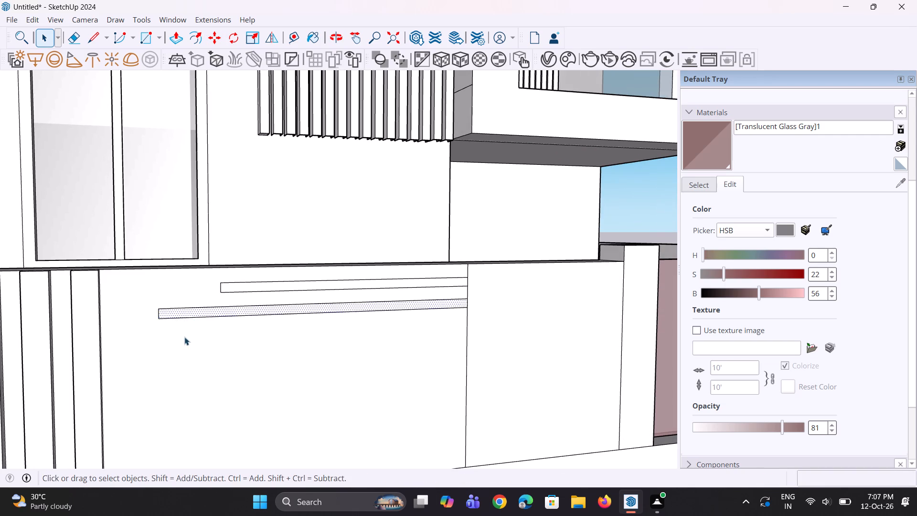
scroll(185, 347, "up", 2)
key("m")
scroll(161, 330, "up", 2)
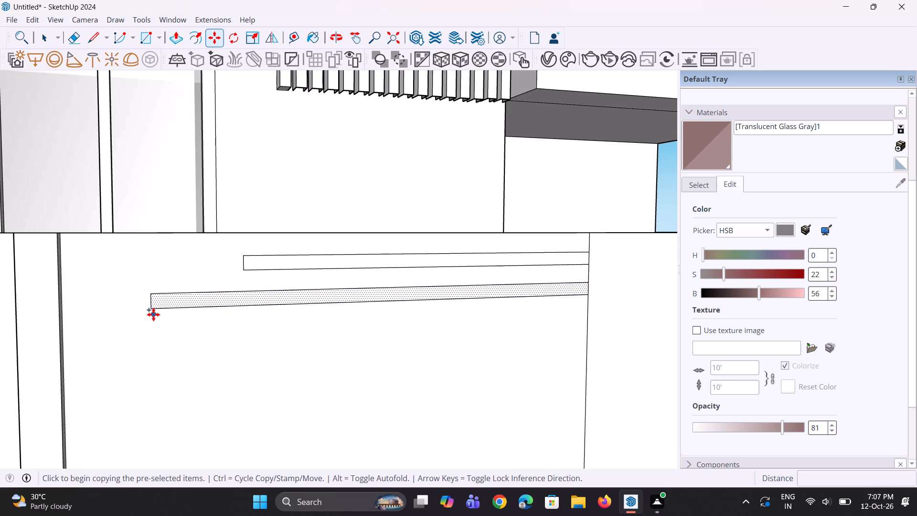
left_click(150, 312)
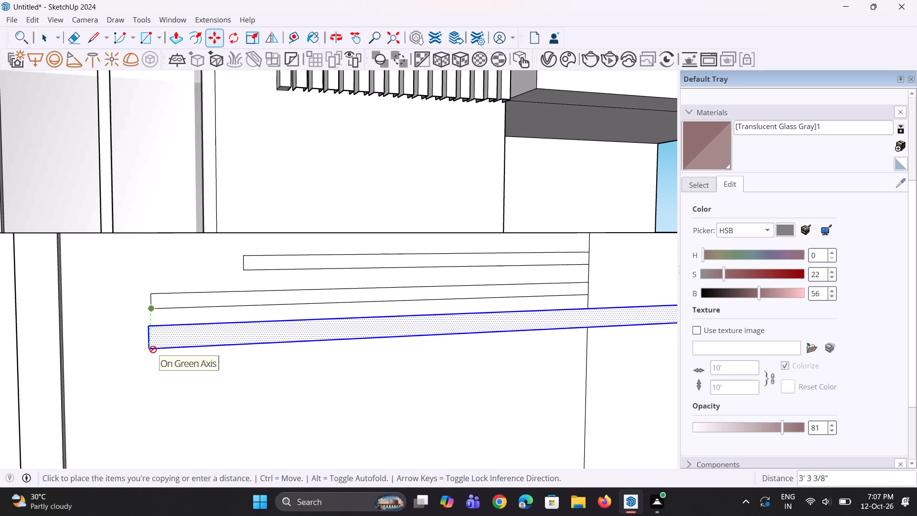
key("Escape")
Copy the lengthened lower band about 5 3/8" straight down the wall face to make a third band.
scroll(197, 319, "down", 5)
middle_click_drag(249, 342, 331, 339)
scroll(310, 326, "up", 3)
key("space")
key("space")
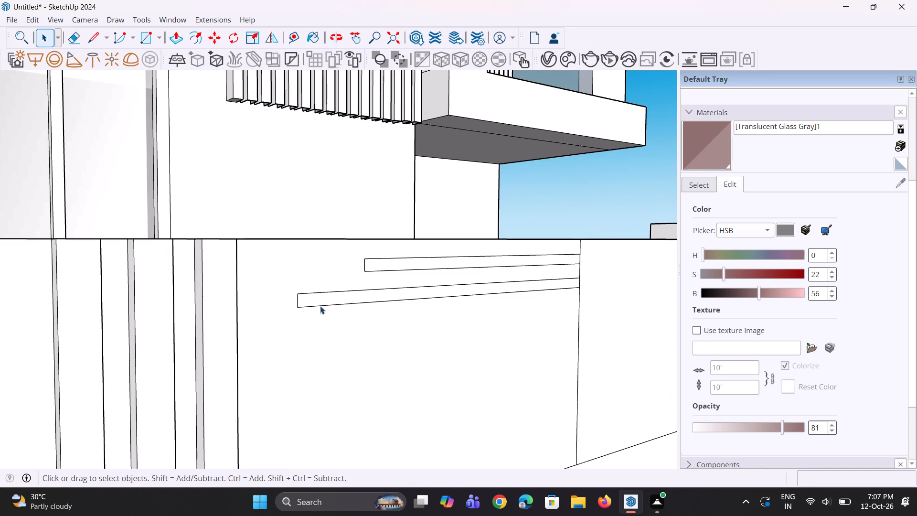
left_click(322, 299)
scroll(294, 318, "up", 2)
key("m")
scroll(287, 306, "up", 2)
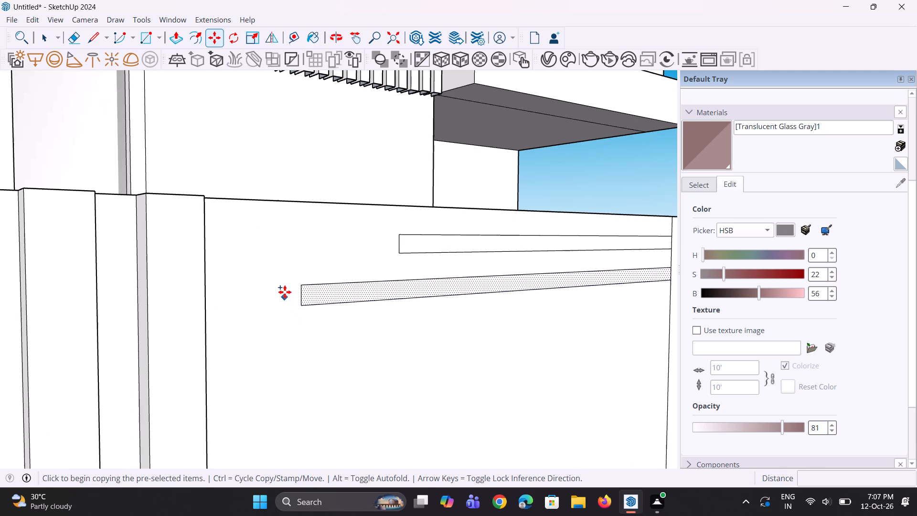
left_click(300, 286)
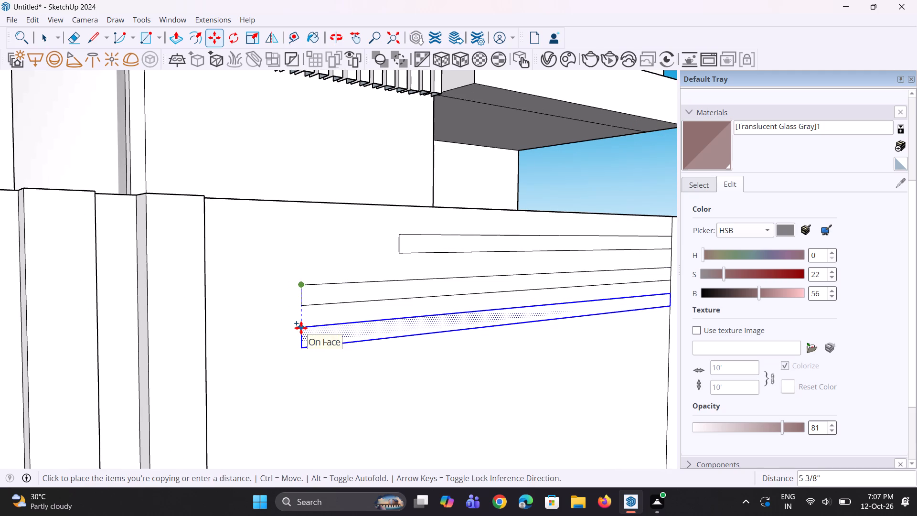
left_click(301, 328)
scroll(301, 328, "down", 6)
middle_click_drag(345, 351, 235, 362)
key("space")
key("space")
scroll(232, 344, "down", 10)
left_click(589, 230)
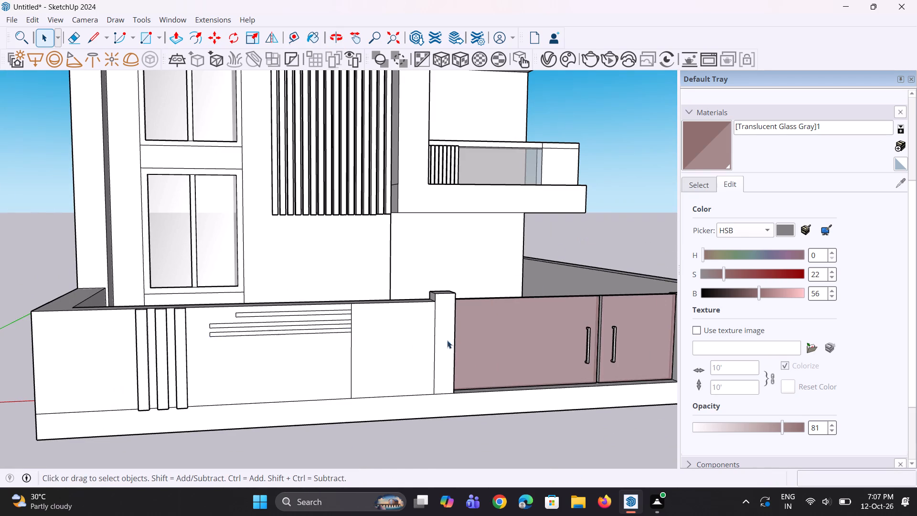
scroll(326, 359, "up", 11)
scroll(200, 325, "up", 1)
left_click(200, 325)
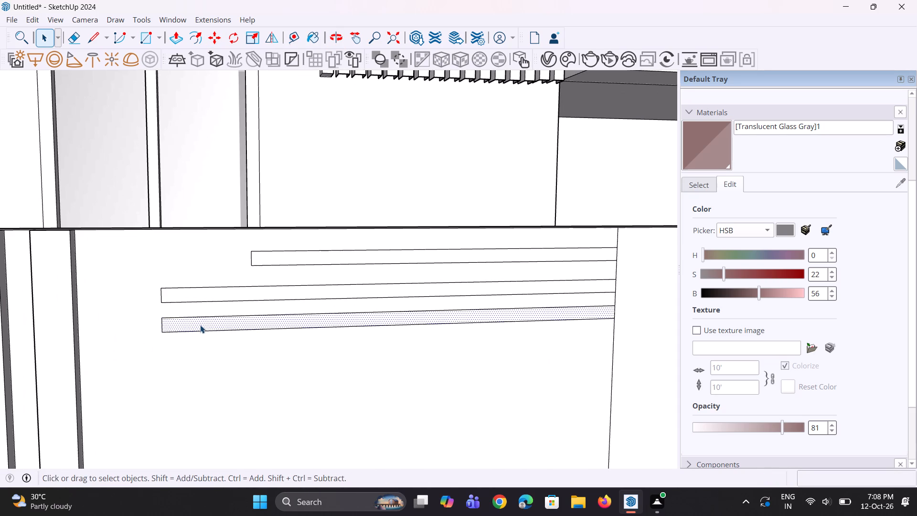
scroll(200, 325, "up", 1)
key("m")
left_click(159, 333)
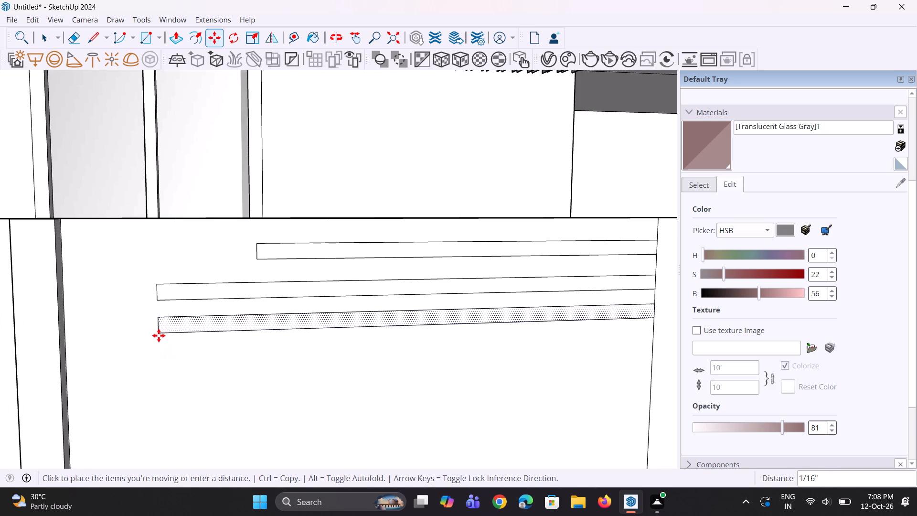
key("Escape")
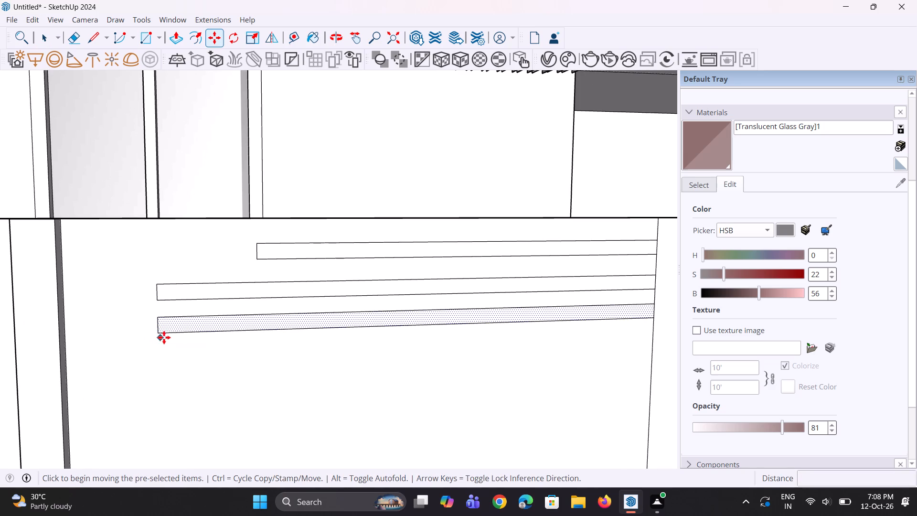
Undo the third band's copy and replace it with a copy of the second band about 6 5/16" straight down the wall face.
scroll(622, 306, "up", 2)
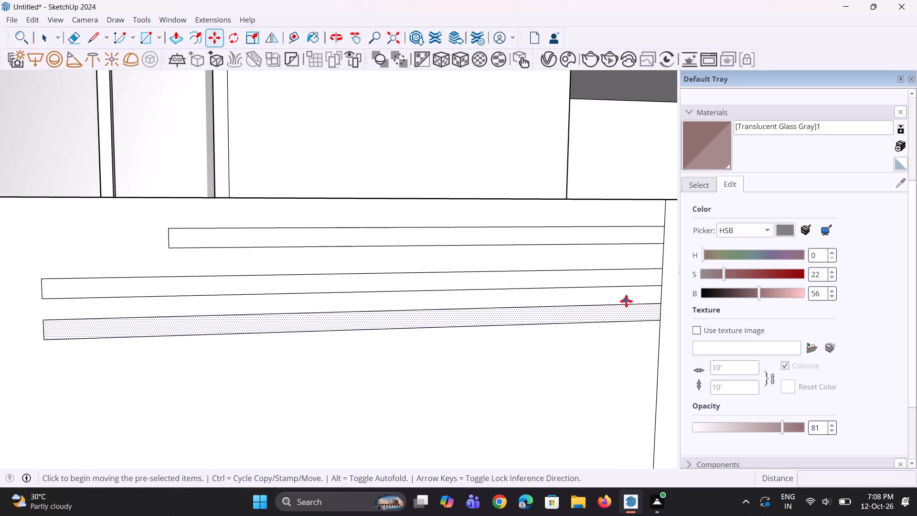
key("ctrl+z")
key("space")
key("space")
left_click(407, 283)
scroll(404, 297, "down", 2)
key("m")
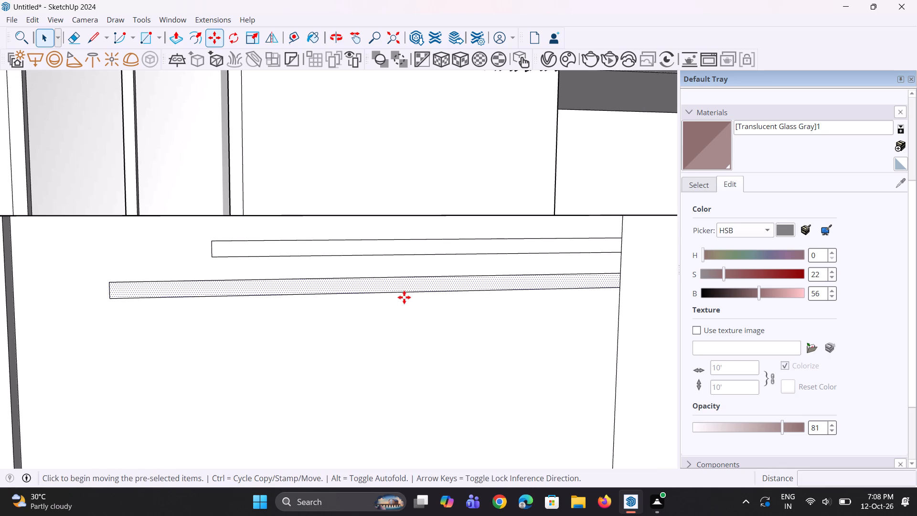
scroll(635, 284, "up", 2)
left_click(619, 275)
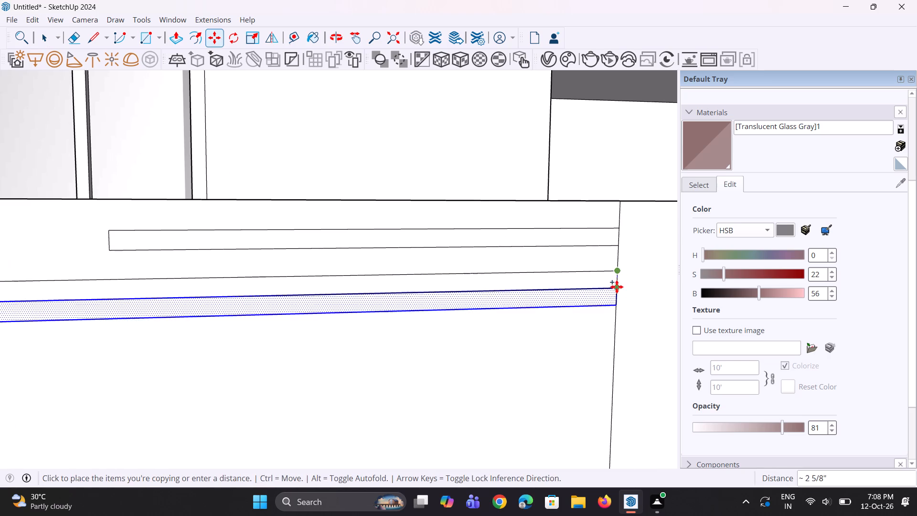
left_click(615, 314)
scroll(615, 315, "down", 10)
scroll(610, 314, "up", 1)
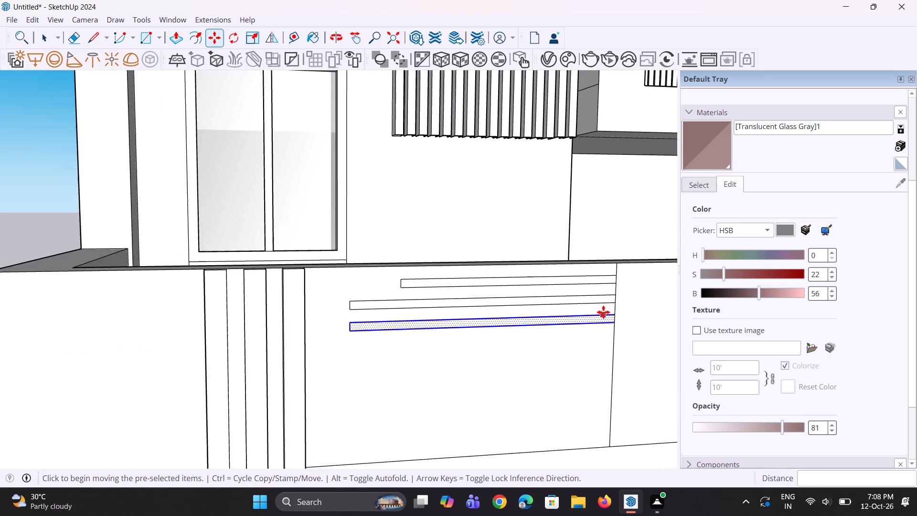
middle_click_drag(603, 312, 597, 306)
key("space")
key("space")
left_click(59, 213)
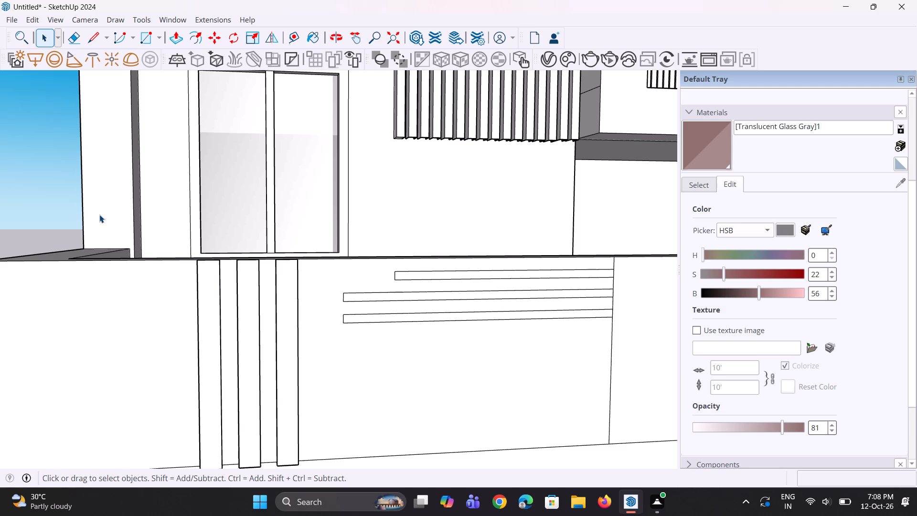
Push the top, shorter band about 11 11/16" through the boundary wall to cut an open horizontal slot.
scroll(0, 190, "down", 5)
middle_click_drag(70, 286, 139, 439)
scroll(261, 357, "up", 8)
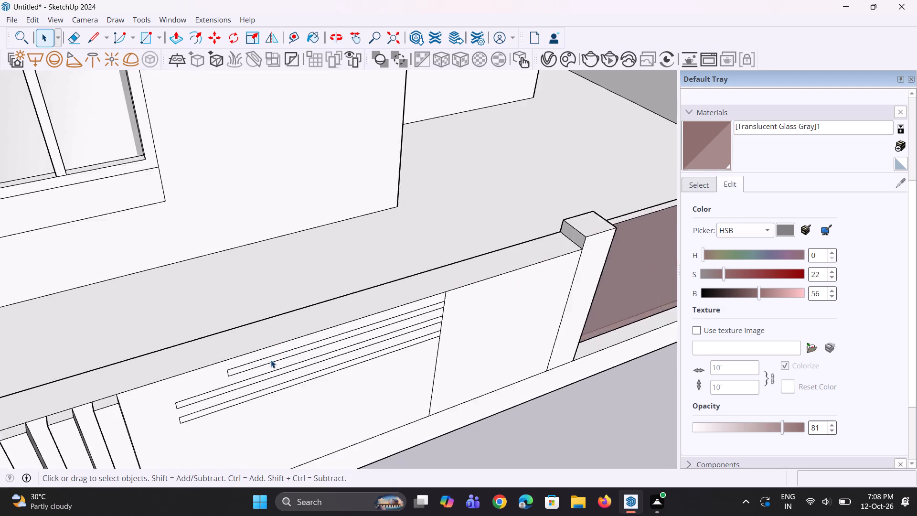
middle_click_drag(251, 367, 232, 298)
key("p")
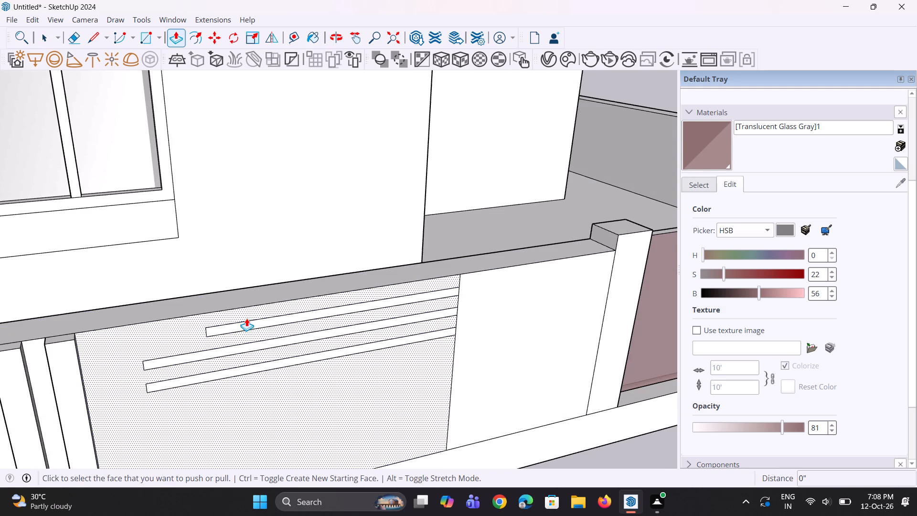
left_click(247, 323)
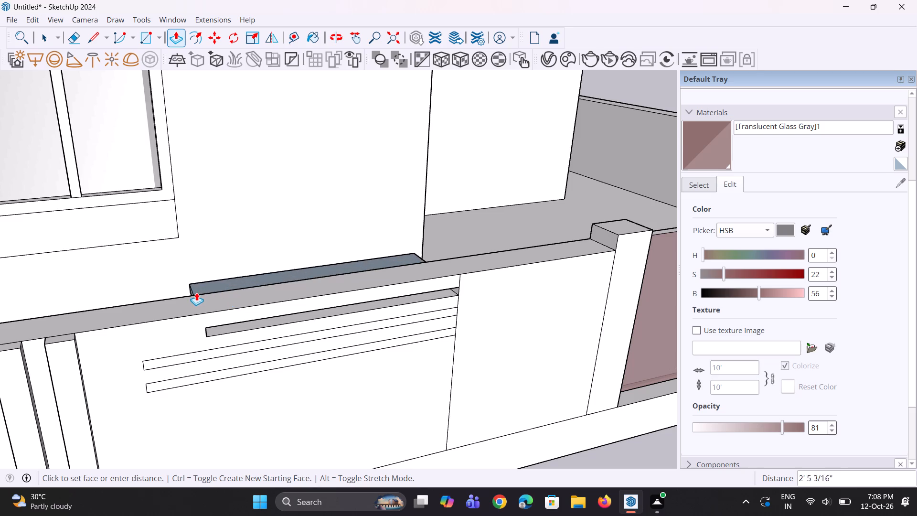
left_click(177, 296)
Push the two longer lower bands about 11 11/16" through the boundary wall to cut matching open slots.
middle_click_drag(243, 344, 238, 331)
scroll(208, 336, "up", 3)
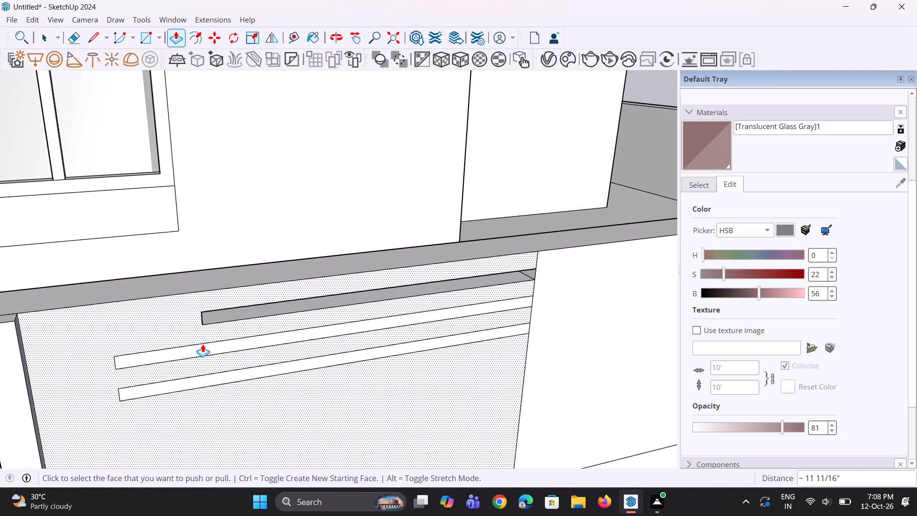
left_click(203, 353)
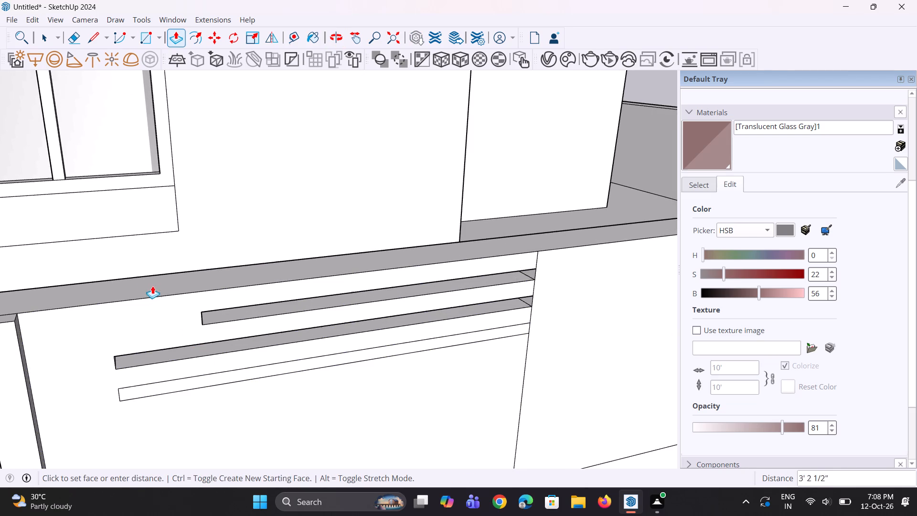
left_click(146, 280)
middle_click_drag(176, 373, 184, 294)
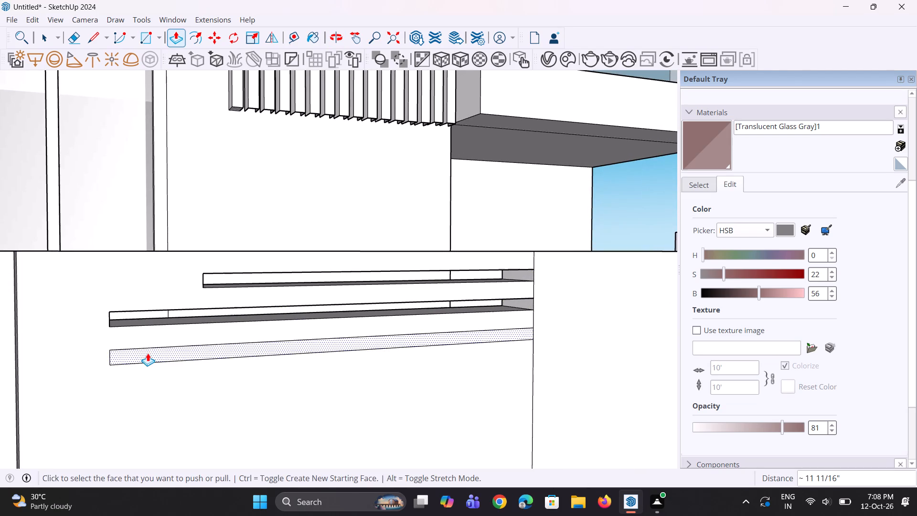
left_click(148, 353)
middle_click_drag(150, 302, 133, 407)
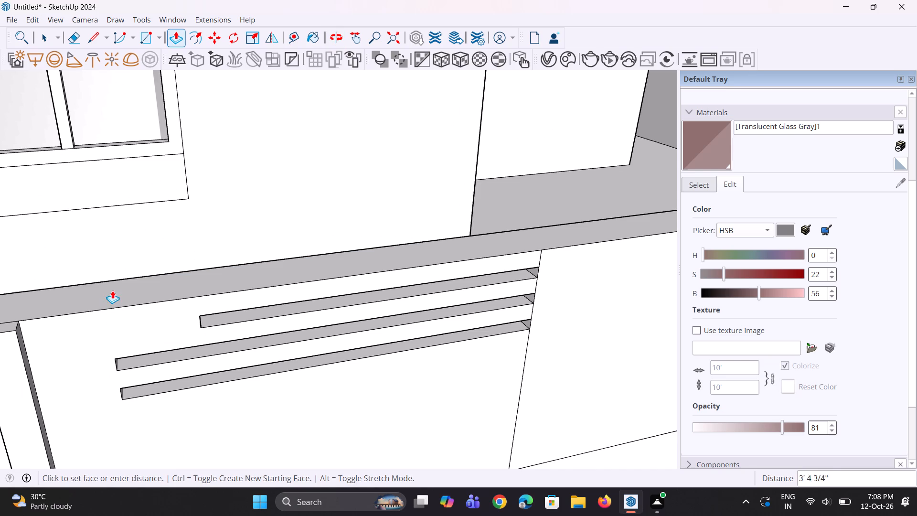
left_click(111, 282)
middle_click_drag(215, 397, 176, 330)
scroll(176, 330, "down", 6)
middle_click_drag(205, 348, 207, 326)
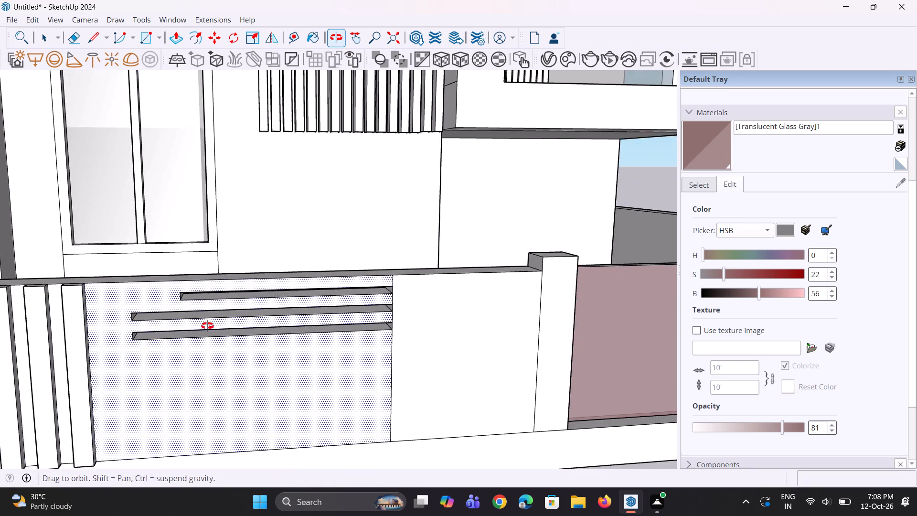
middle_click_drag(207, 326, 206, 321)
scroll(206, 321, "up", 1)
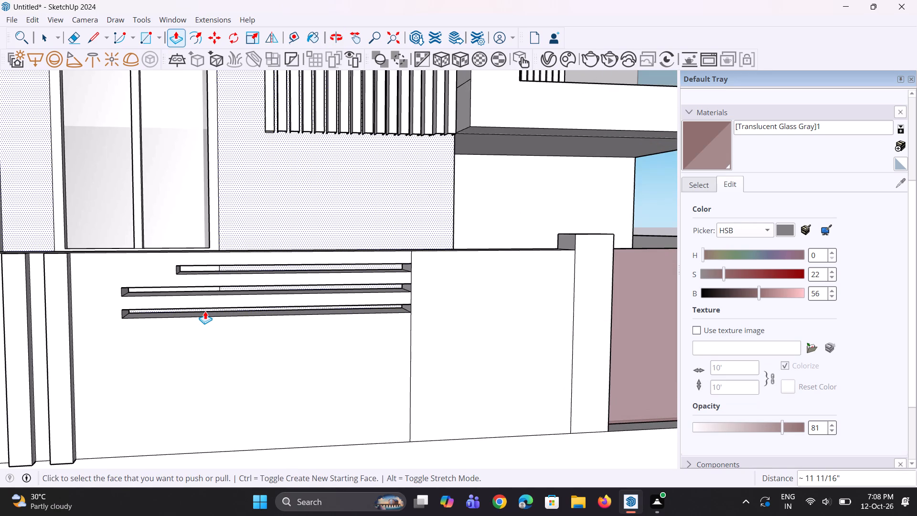
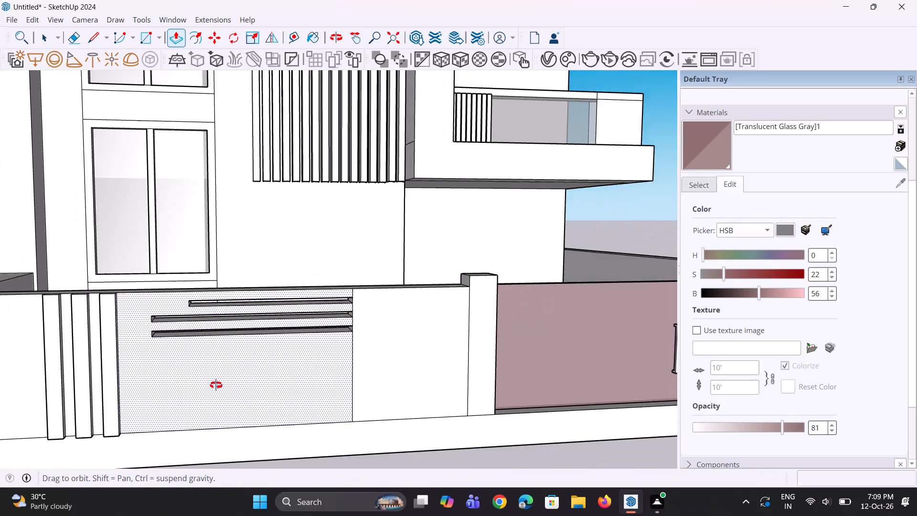
Raise the top of the gate pillar nearest the side wall about 5 3/16" to match the other gate pillar's height.
scroll(168, 331, "up", 3)
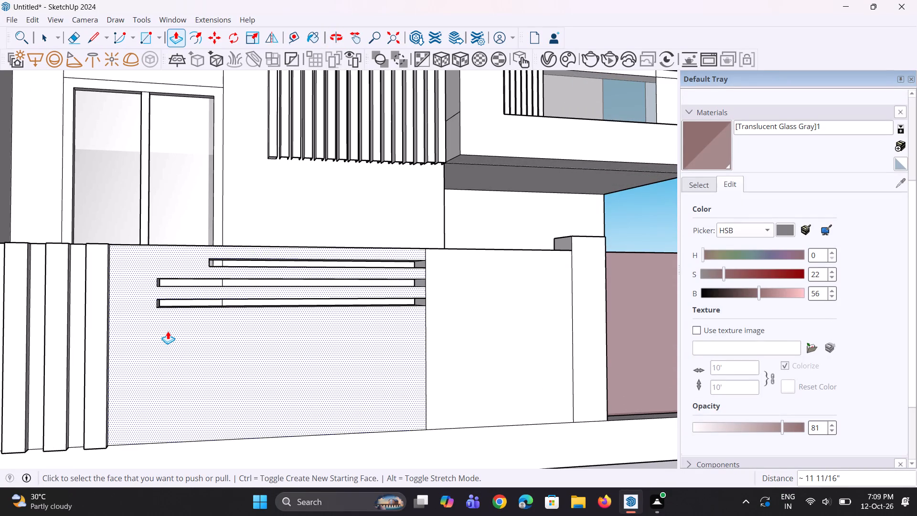
scroll(367, 448, "down", 4)
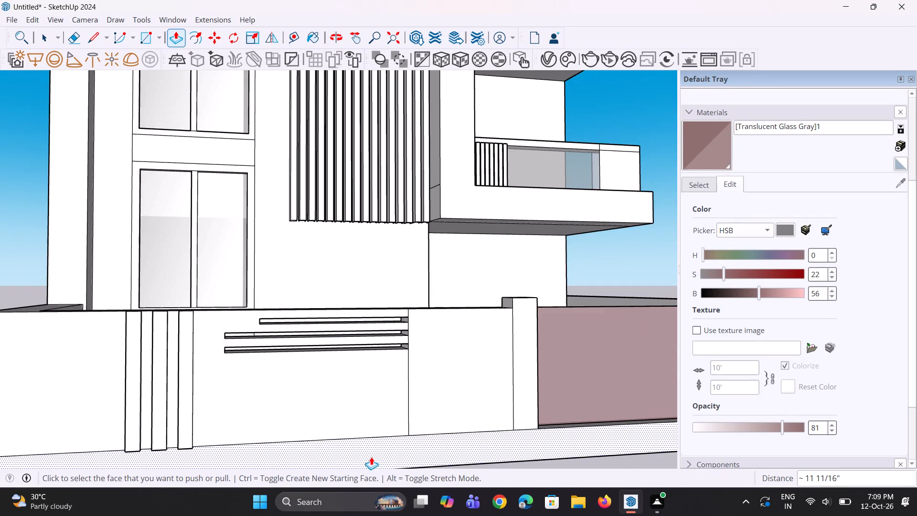
middle_click_drag(368, 463, 350, 465)
scroll(76, 325, "down", 5)
middle_click_drag(428, 340, 418, 409)
scroll(577, 301, "up", 5)
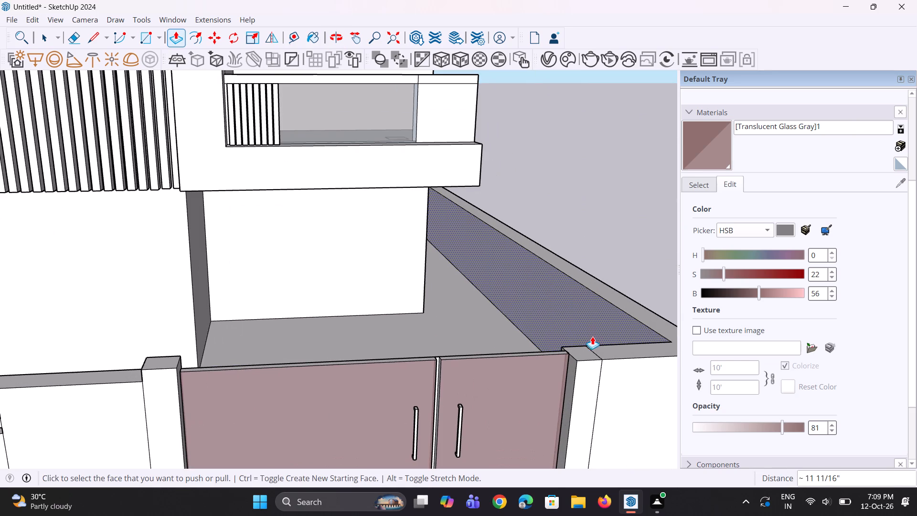
left_click(584, 350)
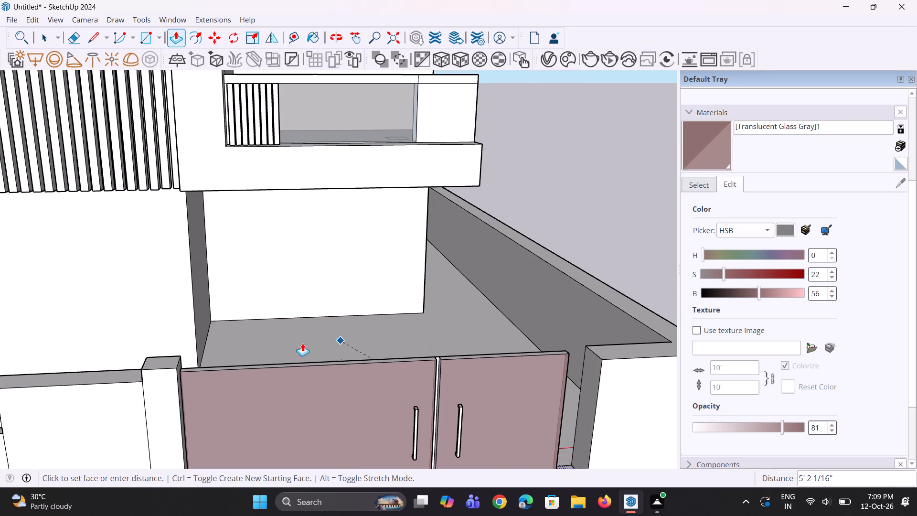
left_click(157, 359)
middle_click_drag(465, 361, 460, 358)
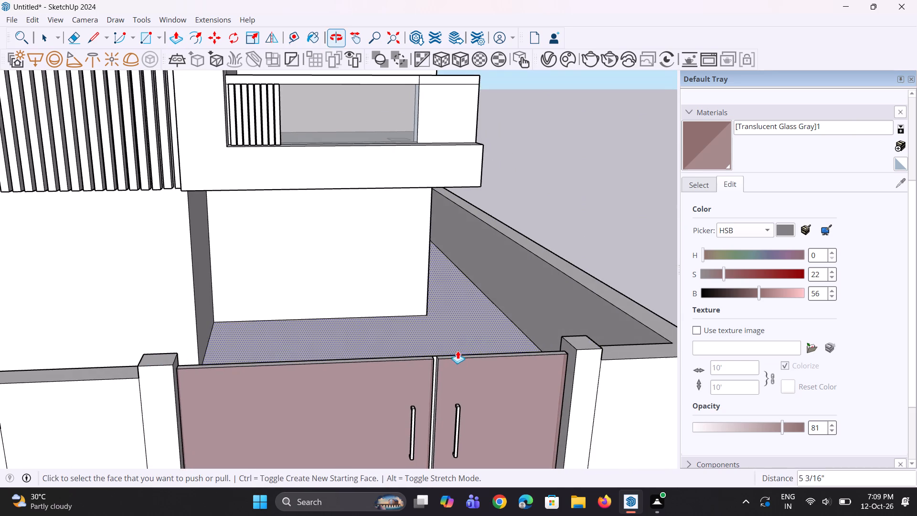
Erase the short seam lines crossing the rails of the top, middle and lowest balconies.
scroll(455, 343, "down", 9)
middle_click_drag(462, 360, 462, 331)
scroll(484, 311, "up", 2)
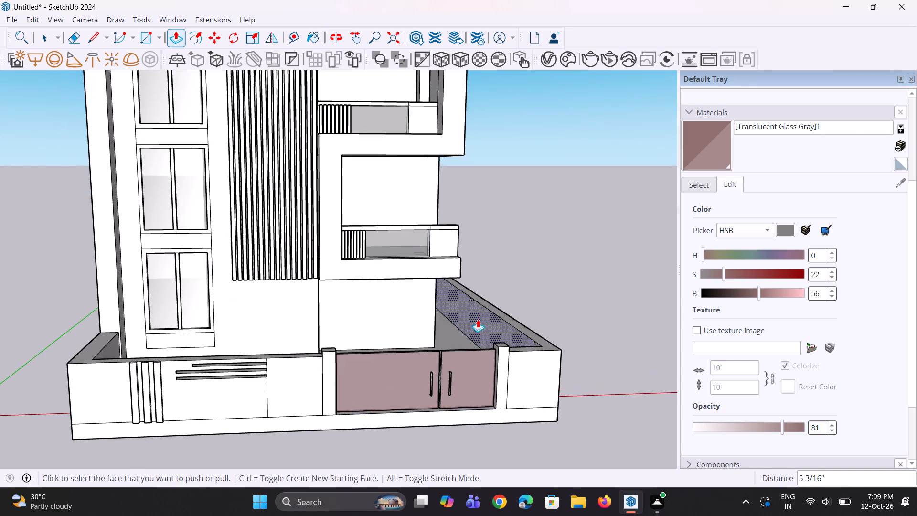
scroll(452, 385, "down", 3)
middle_click_drag(454, 388, 456, 371)
scroll(456, 371, "down", 4)
middle_click_drag(462, 385, 451, 395)
scroll(451, 395, "down", 4)
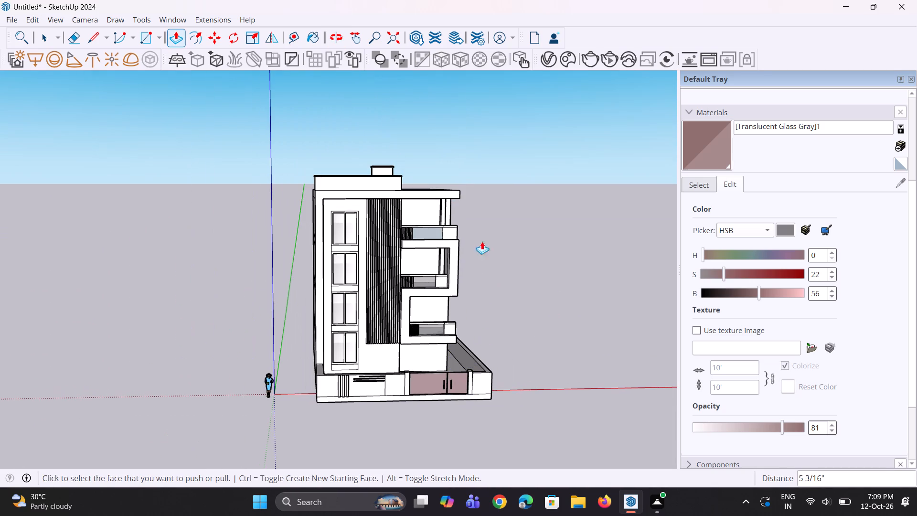
scroll(477, 232, "up", 5)
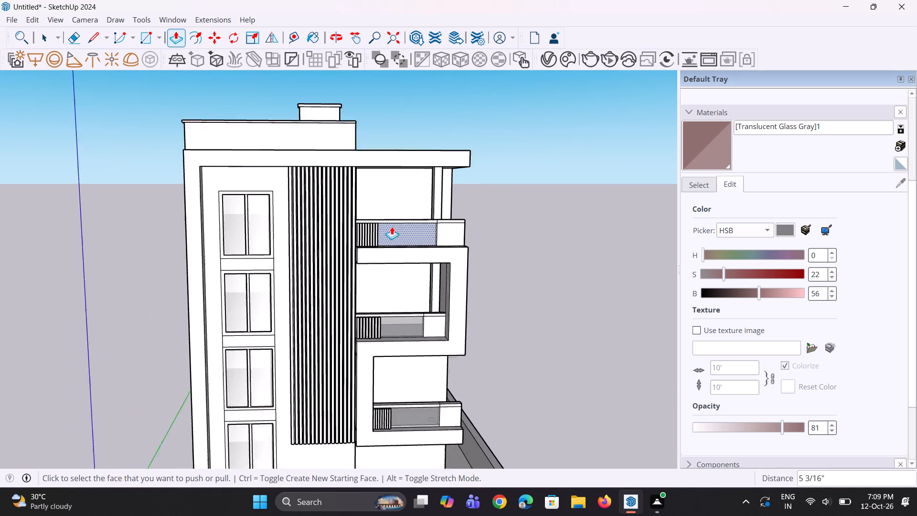
scroll(392, 226, "up", 12)
middle_click_drag(467, 217, 454, 208)
scroll(450, 208, "up", 7)
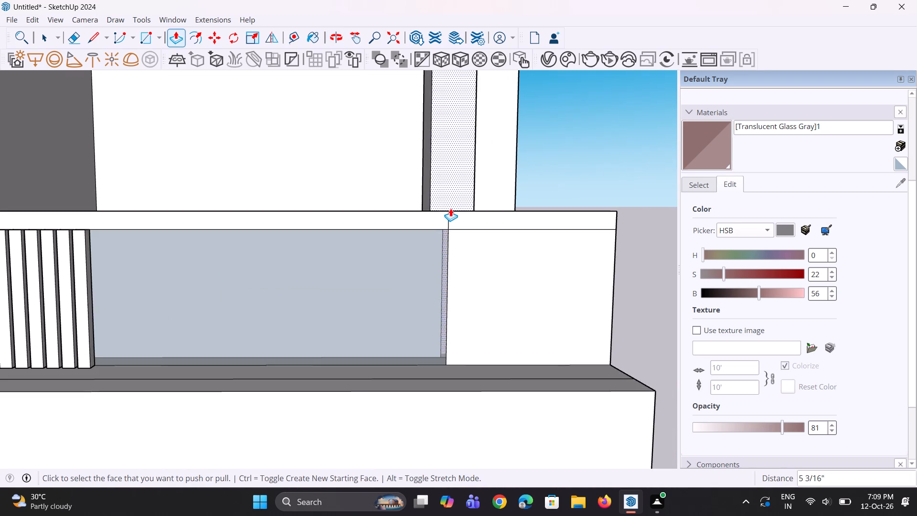
key("e")
scroll(450, 208, "up", 2)
left_click(447, 222)
scroll(440, 213, "down", 2)
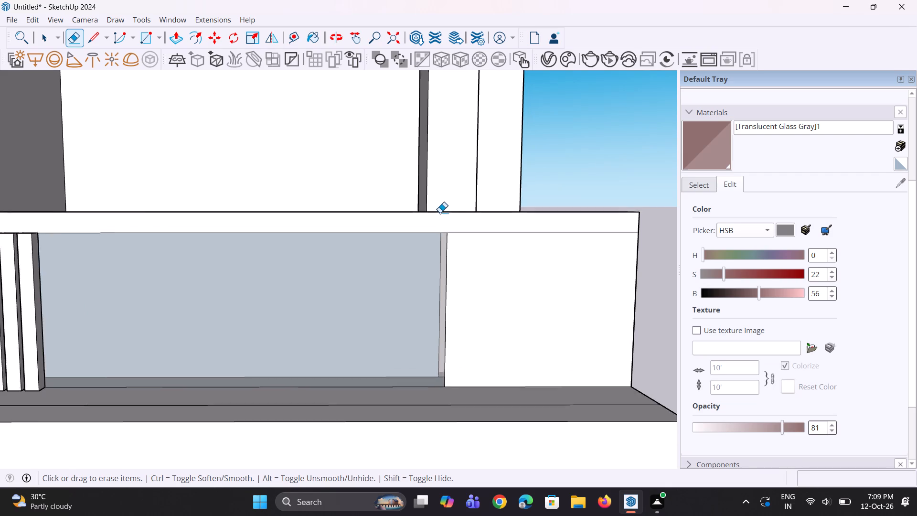
scroll(440, 213, "down", 20)
scroll(440, 213, "down", 3)
scroll(452, 272, "up", 7)
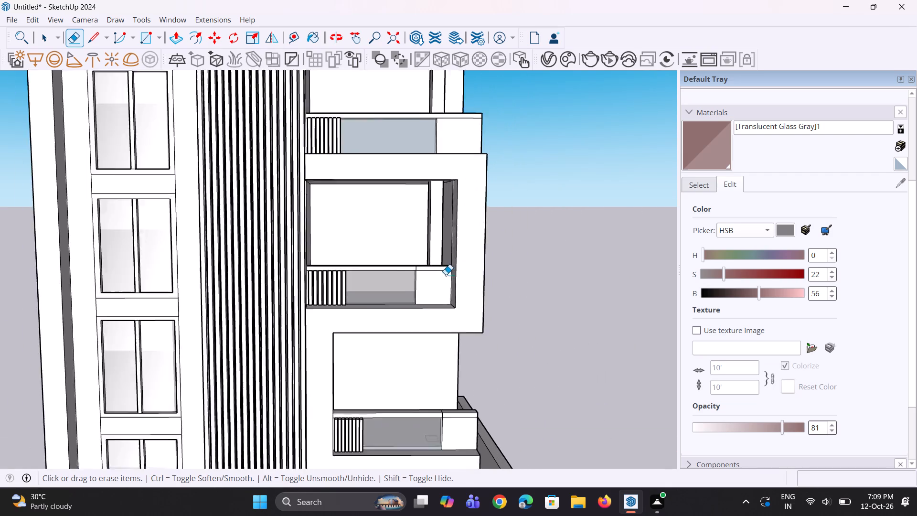
scroll(446, 275, "up", 10)
left_click(399, 265)
left_click(402, 266)
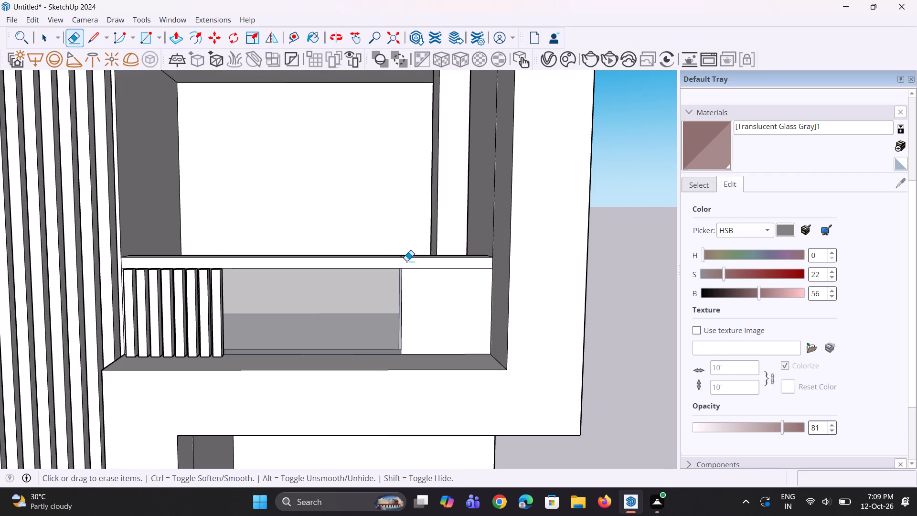
scroll(412, 254, "down", 10)
scroll(423, 396, "up", 12)
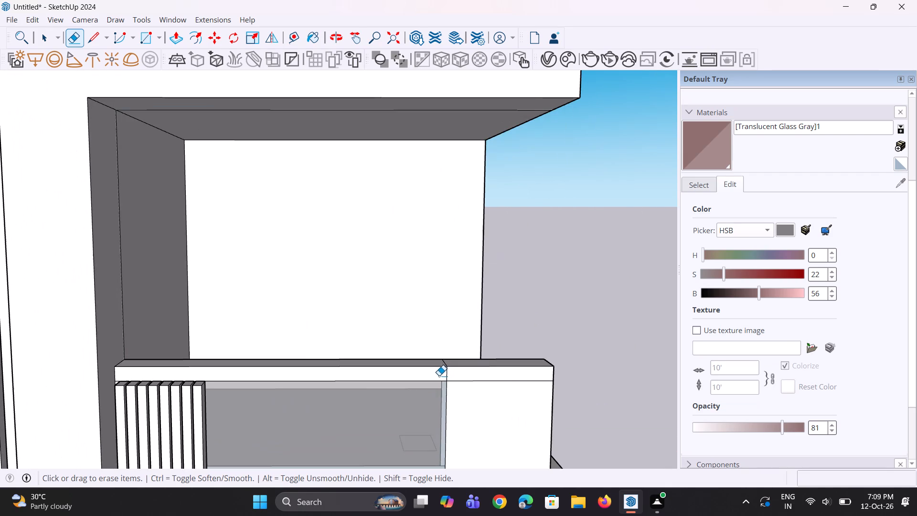
left_click(447, 375)
middle_click_drag(454, 362, 451, 398)
scroll(449, 377, "up", 1)
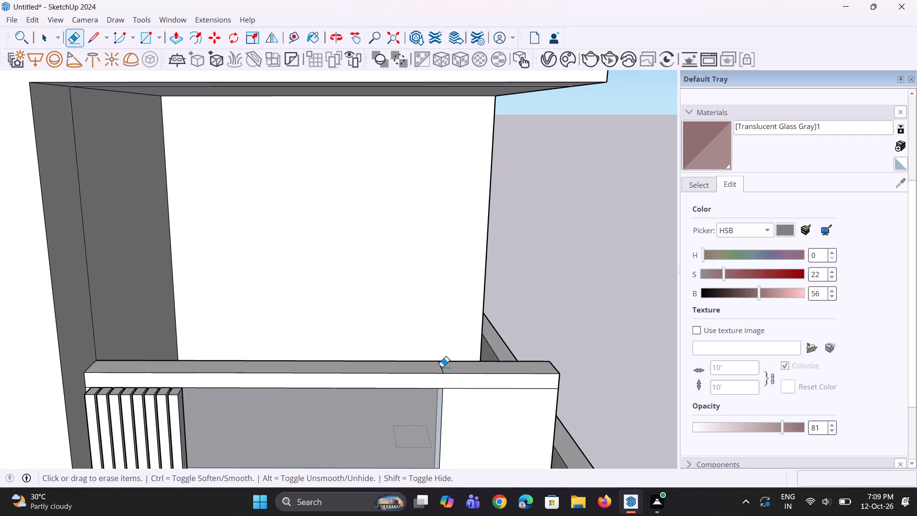
left_click(442, 367)
Copy the vertical end edge on the inner face of the lowest balcony's front parapet about 5 1/16" inward.
scroll(442, 367, "down", 2)
middle_click_drag(442, 367, 454, 434)
scroll(480, 361, "down", 6)
middle_click_drag(545, 370, 204, 327)
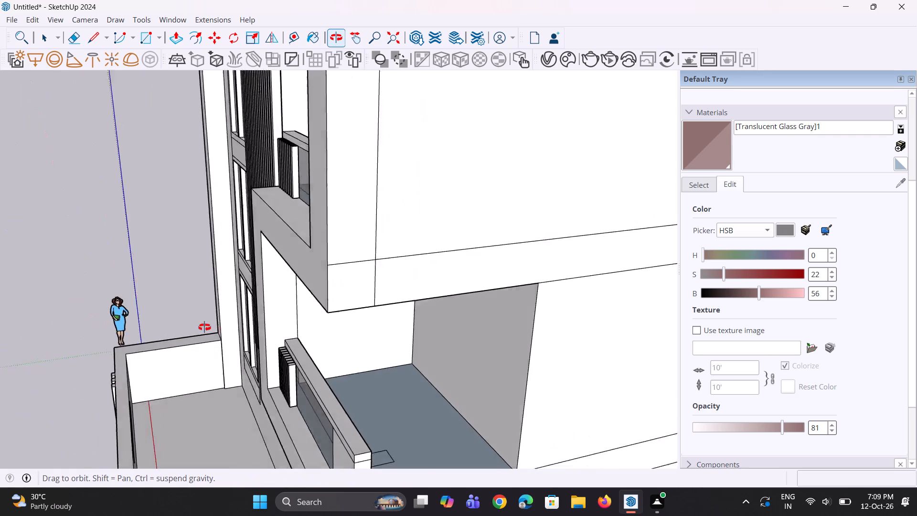
middle_click_drag(204, 327, 197, 322)
scroll(197, 322, "up", 1)
scroll(285, 356, "up", 5)
middle_click_drag(370, 407, 210, 334)
scroll(211, 333, "up", 1)
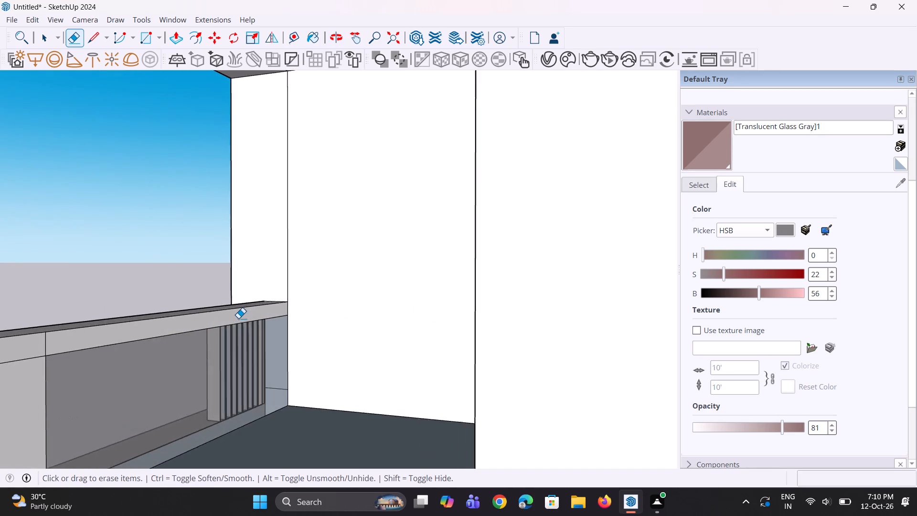
scroll(239, 318, "down", 10)
middle_click_drag(160, 405, 143, 386)
key("space")
key("space")
scroll(144, 366, "up", 3)
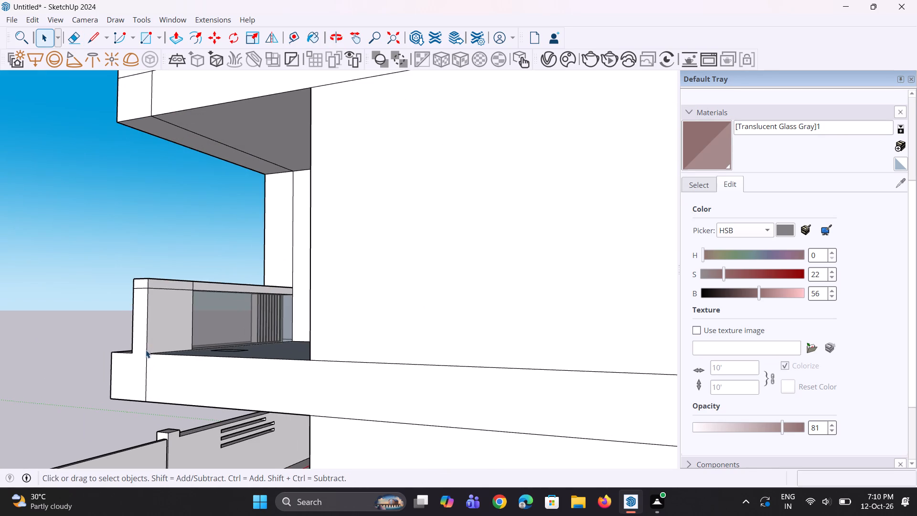
left_click(146, 343)
scroll(146, 343, "up", 3)
key("m")
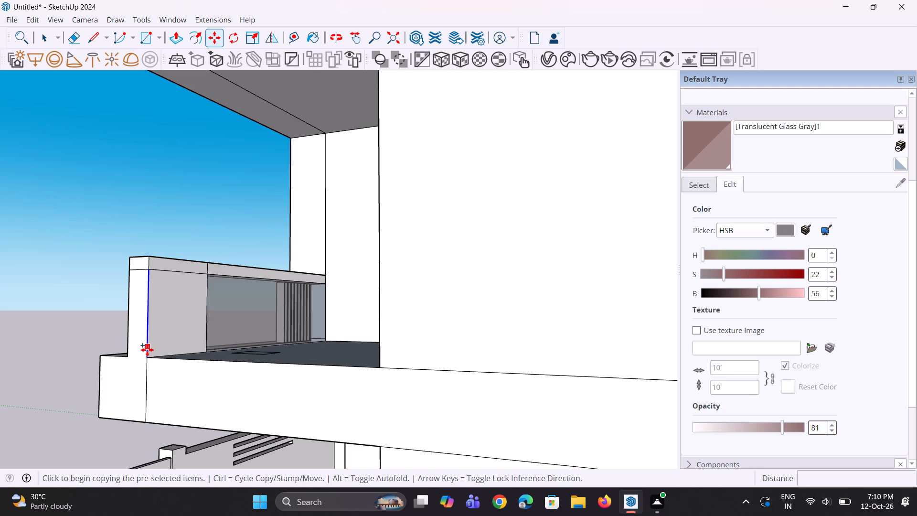
left_click(149, 358)
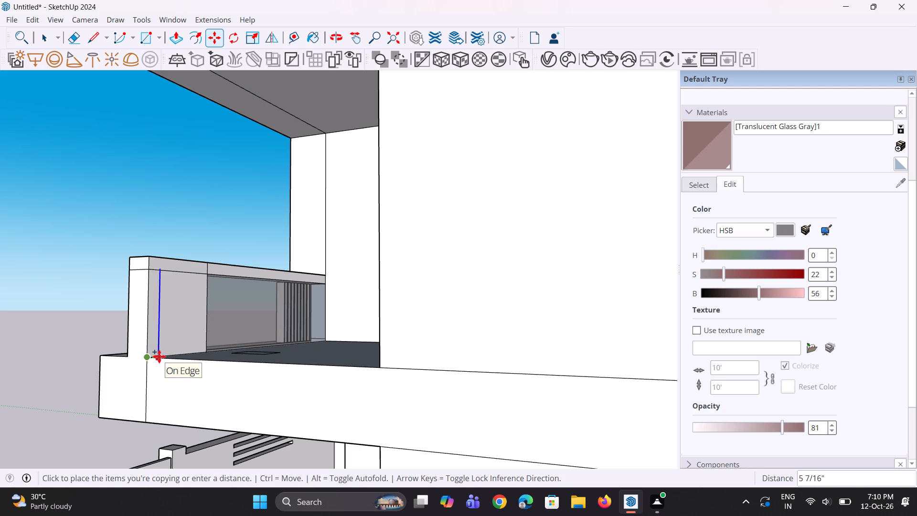
middle_click_drag(158, 358, 145, 413)
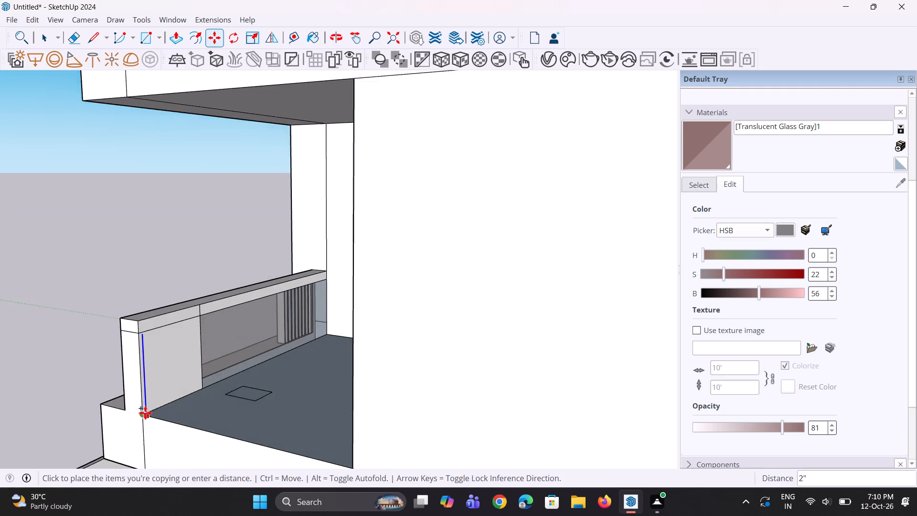
scroll(145, 413, "up", 7)
left_click(158, 408)
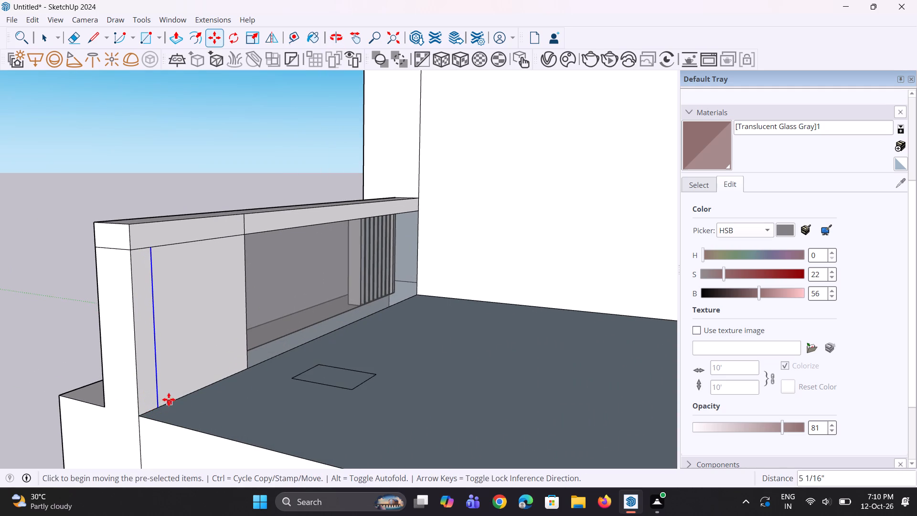
Push/Pull the narrow strip below the rail about 7' 8 9/16" to the house wall, forming the lowest balcony's side parapet.
key("p")
left_click(155, 378)
scroll(165, 387, "down", 5)
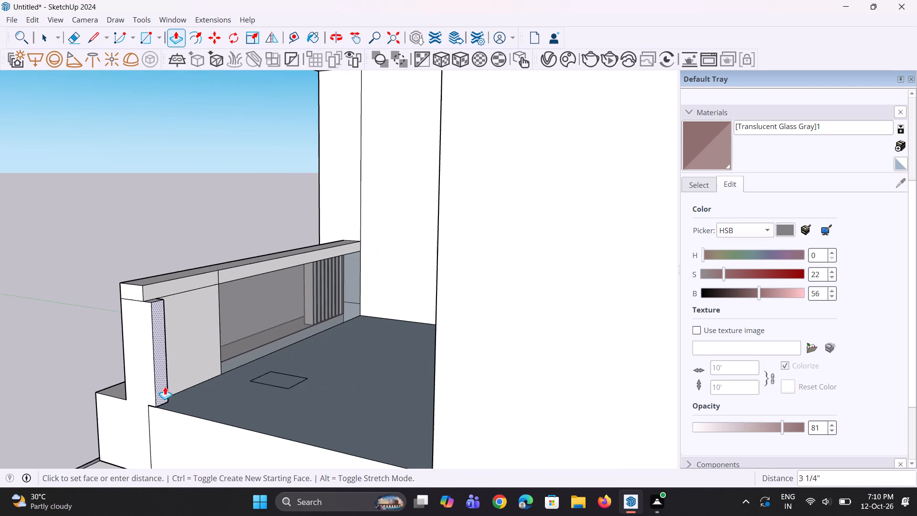
left_click(437, 330)
Copy the vertical inner end edge of the top balcony's front rail along the rail to the side parapet's inner edge.
middle_click_drag(346, 409, 538, 431)
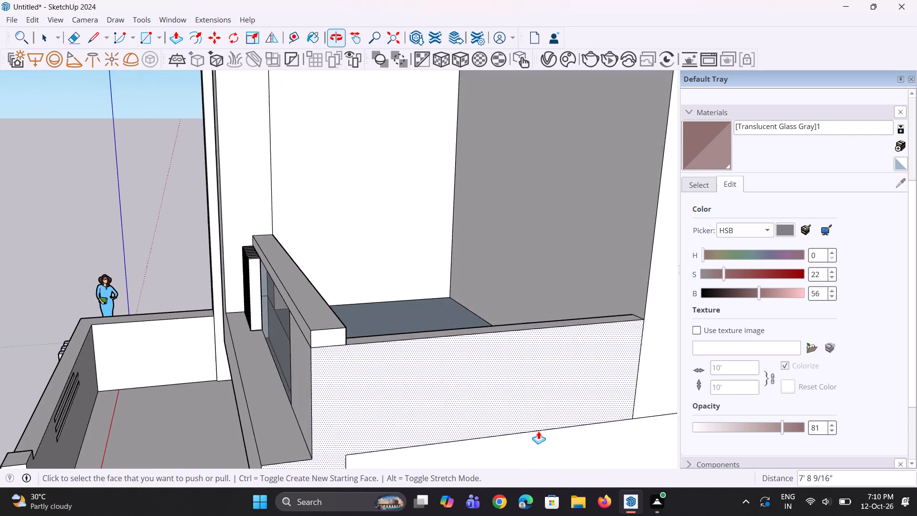
scroll(429, 418, "down", 10)
middle_click_drag(458, 400, 558, 410)
scroll(462, 360, "down", 10)
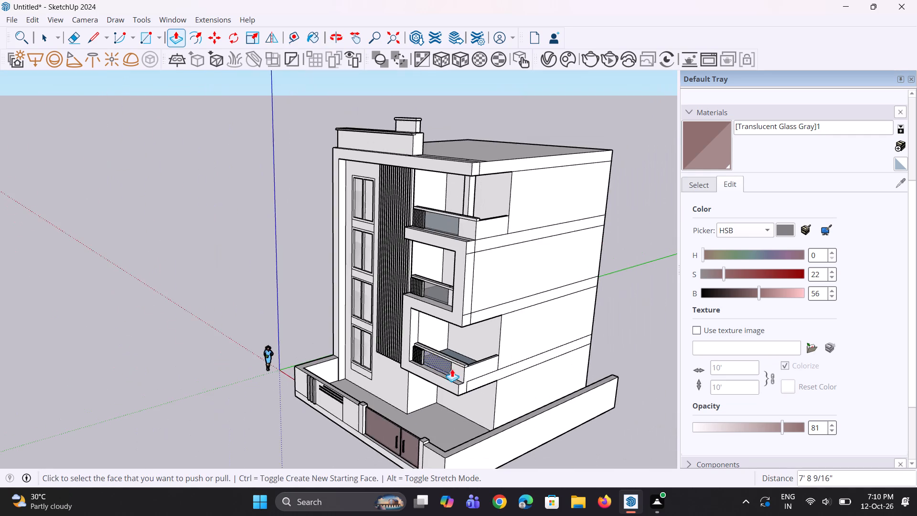
middle_click_drag(494, 412, 585, 355)
scroll(466, 264, "up", 4)
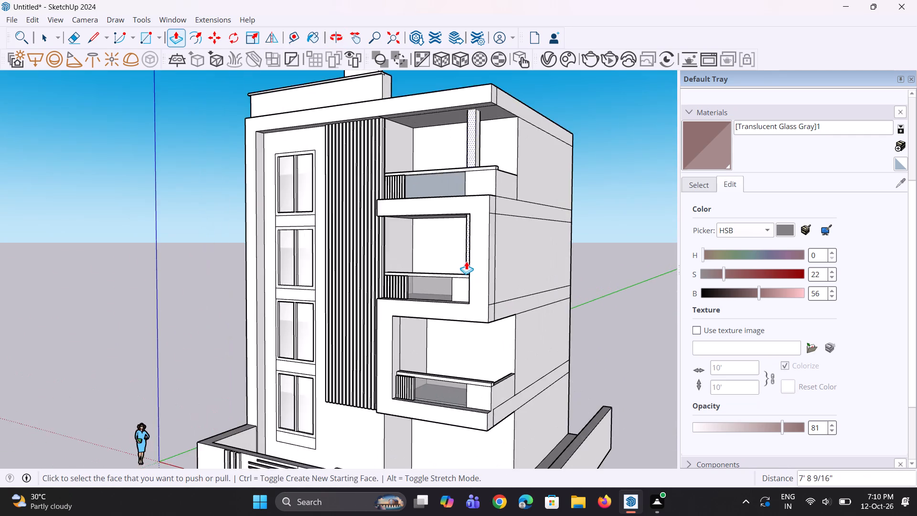
scroll(466, 261, "up", 6)
middle_click_drag(485, 236, 26, 366)
scroll(108, 207, "up", 3)
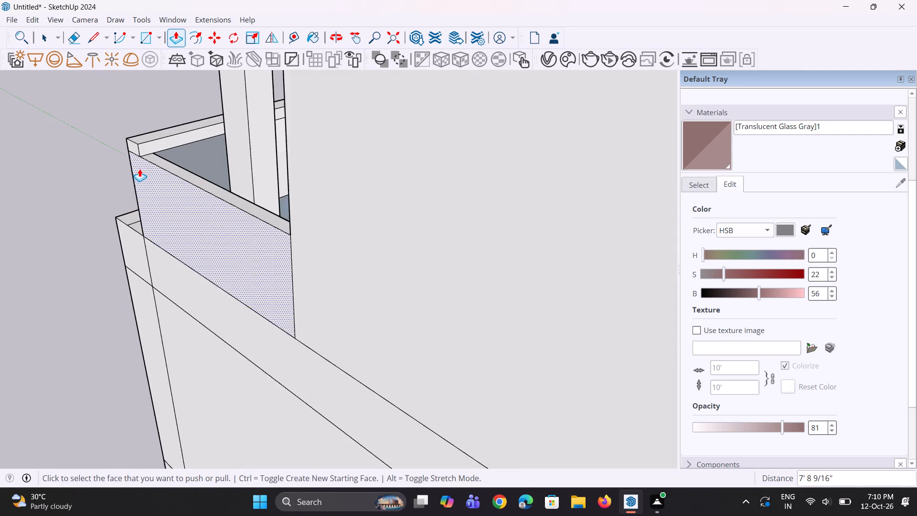
scroll(139, 169, "up", 6)
key("space")
key("space")
scroll(140, 148, "up", 2)
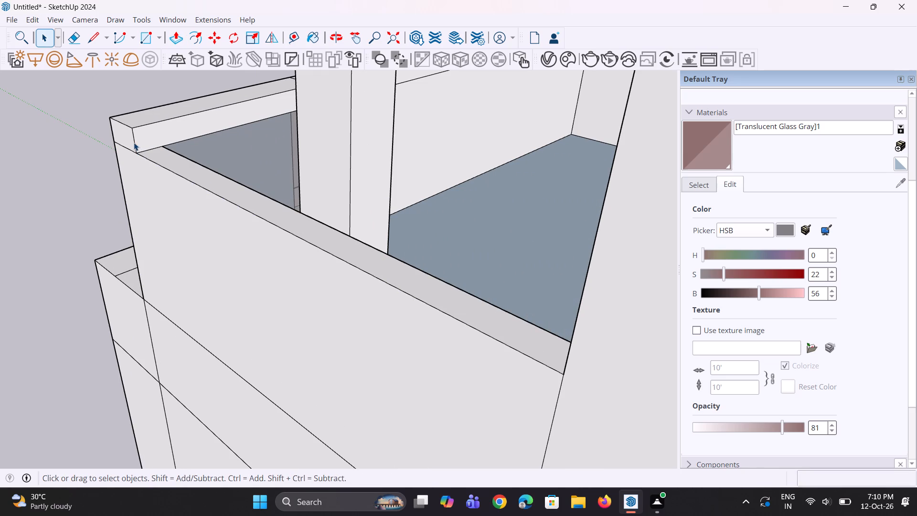
left_click(134, 142)
scroll(134, 142, "up", 3)
key("m")
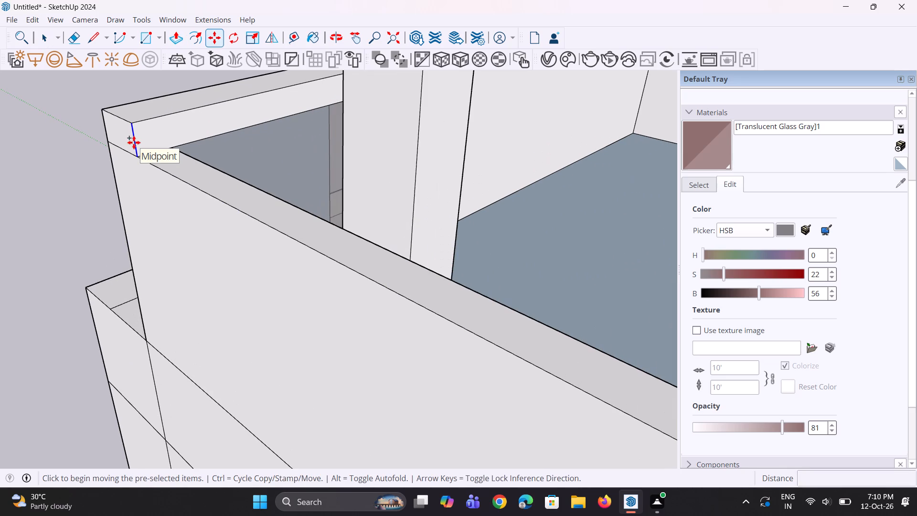
left_click(133, 156)
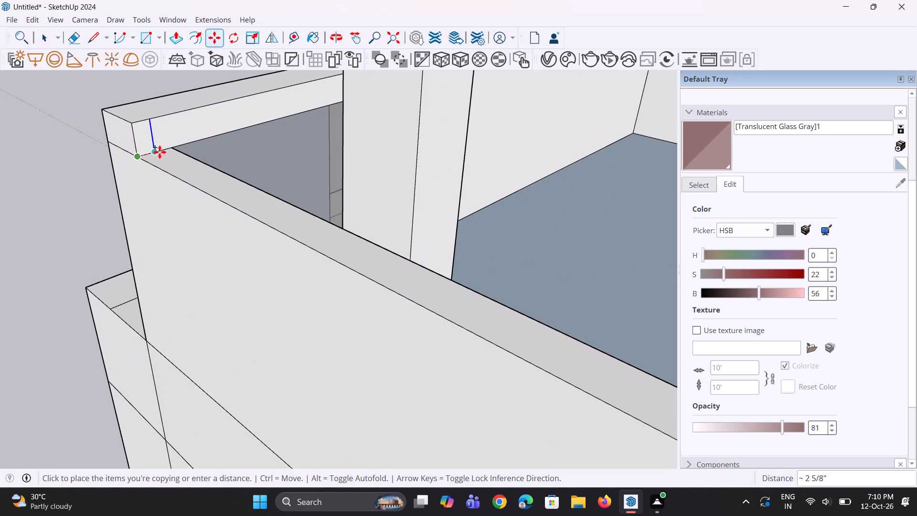
left_click(168, 152)
Push/Pull the small rail-end face about 7' 1/16" along the top balcony's side parapet to the house wall.
key("p")
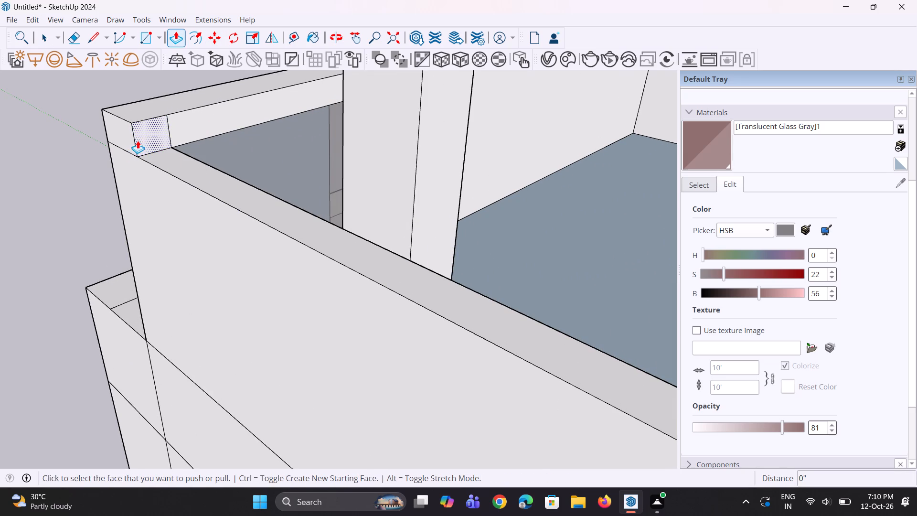
left_click(142, 137)
scroll(166, 179, "down", 9)
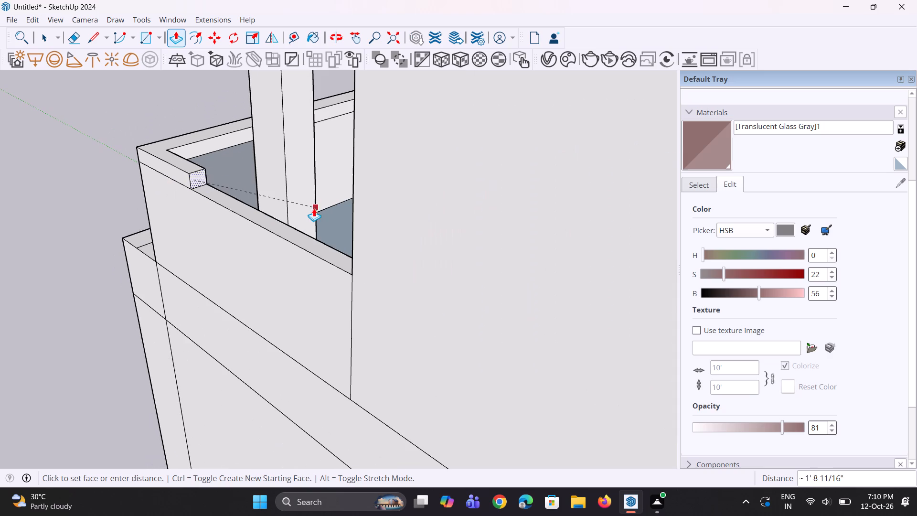
left_click(356, 247)
Copy the vertical inner end edge of the lowest balcony's front rail about 5 1/16" along the rail to the side parapet's inner edge.
scroll(231, 263, "down", 4)
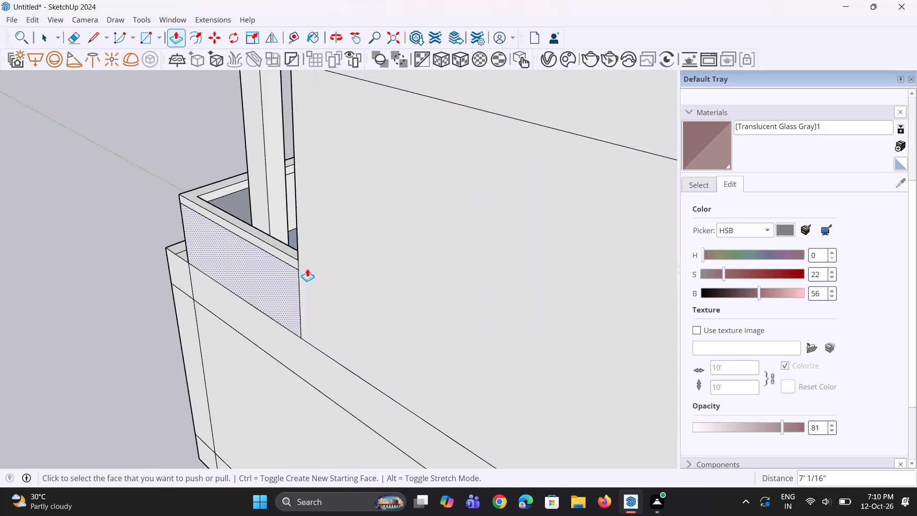
scroll(307, 269, "down", 6)
scroll(451, 213, "down", 16)
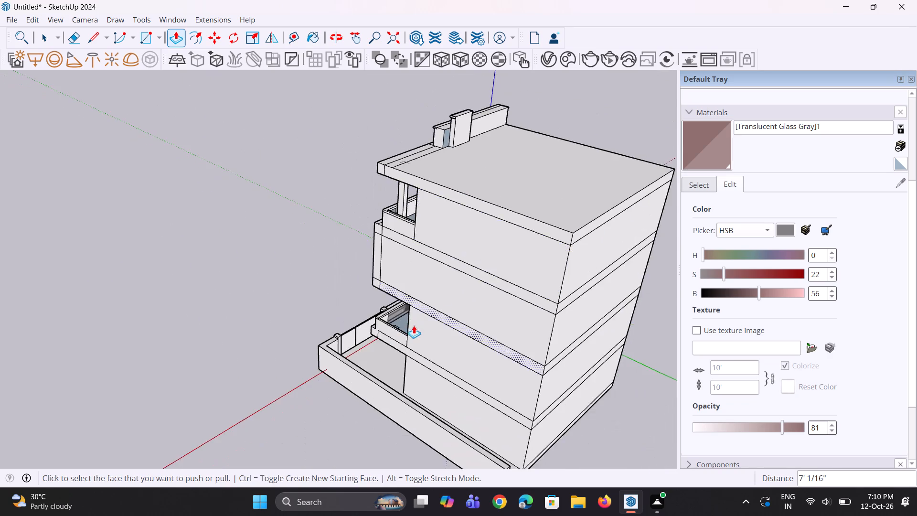
middle_click_drag(414, 325, 468, 269)
scroll(422, 334, "up", 18)
middle_click_drag(396, 289, 315, 310)
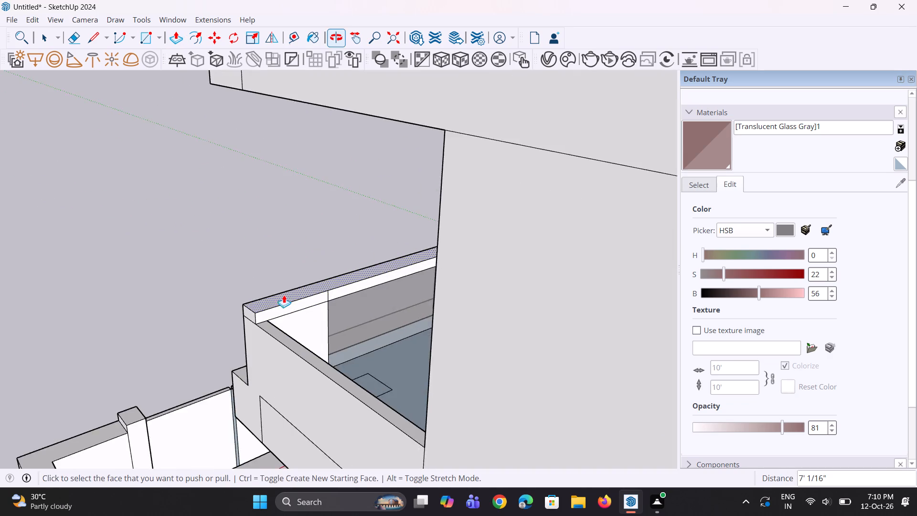
scroll(284, 295, "up", 8)
middle_click_drag(251, 337, 244, 323)
key("space")
key("space")
scroll(239, 337, "up", 3)
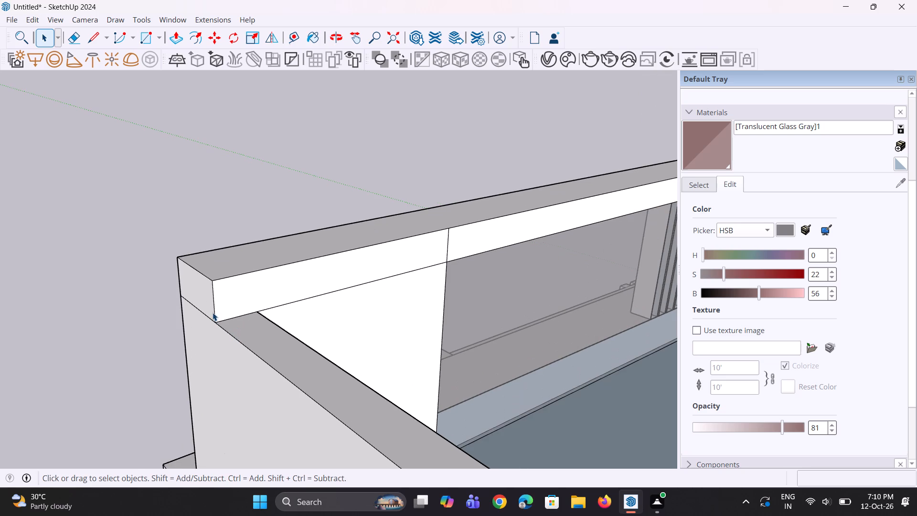
left_click(213, 312)
scroll(216, 317, "up", 2)
left_click(217, 317)
scroll(220, 312, "up", 2)
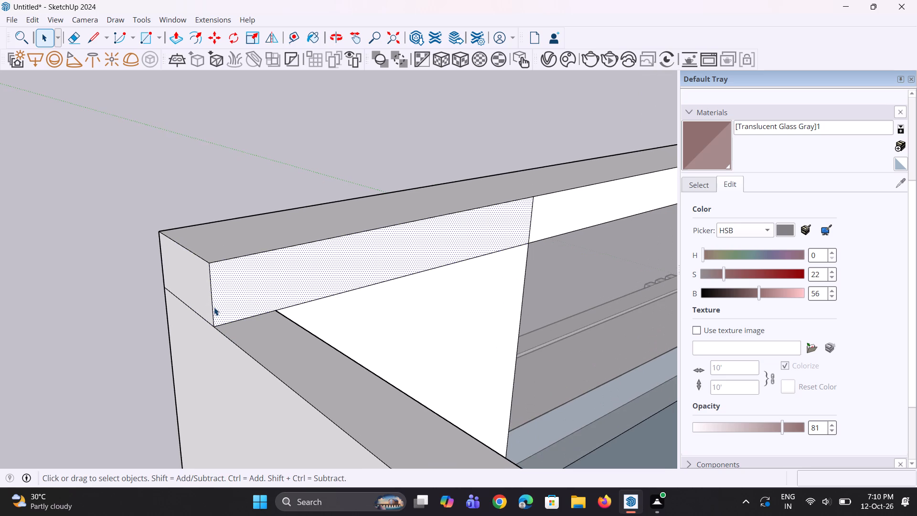
left_click(214, 307)
scroll(214, 314, "up", 1)
key("m")
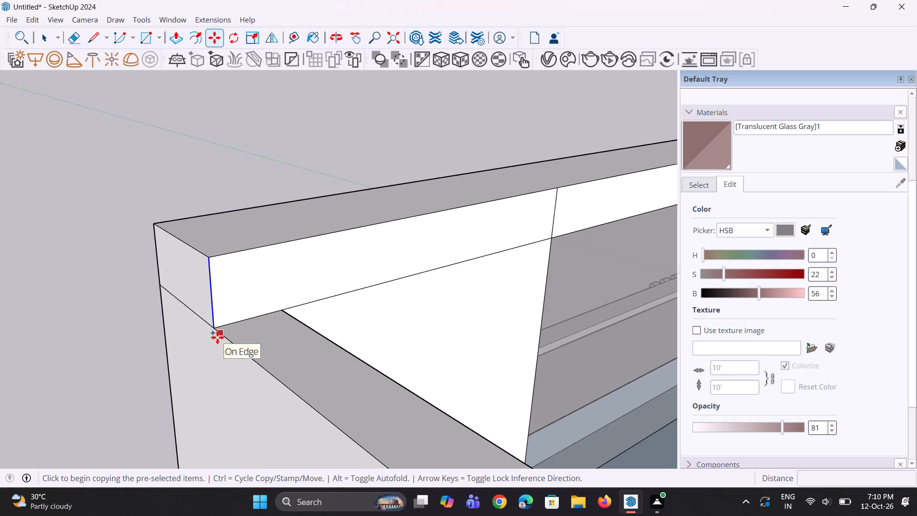
left_click(215, 332)
left_click(284, 313)
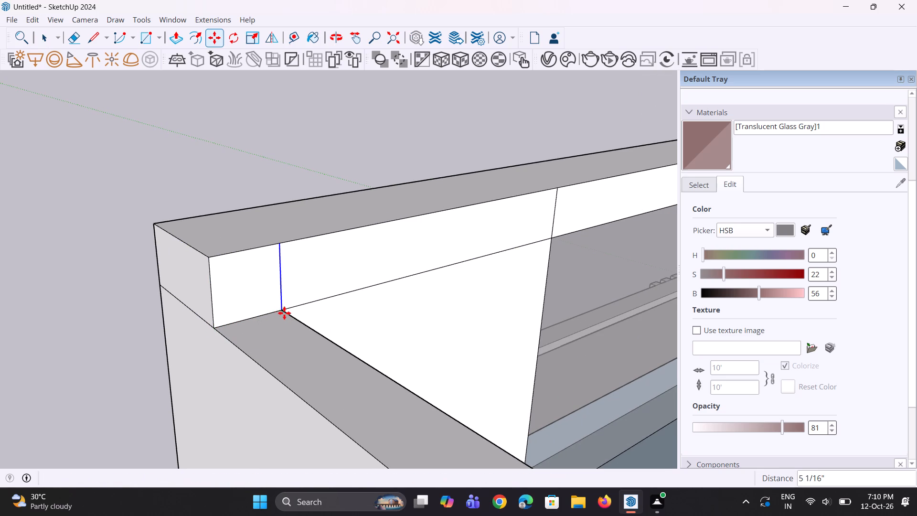
Push/Pull the small rail-end face about 7' 8 9/16" along the lowest balcony's side parapet to the house wall.
key("p")
left_click(251, 286)
scroll(281, 315, "down", 6)
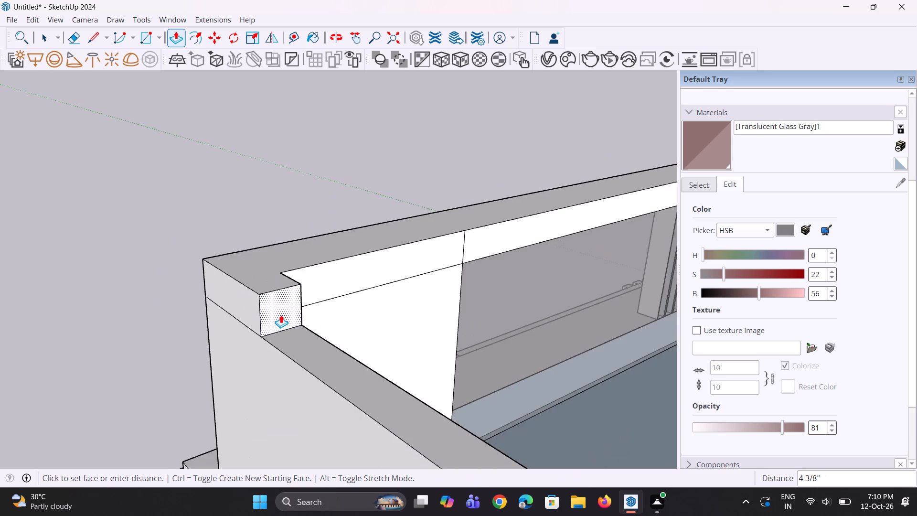
scroll(281, 315, "down", 15)
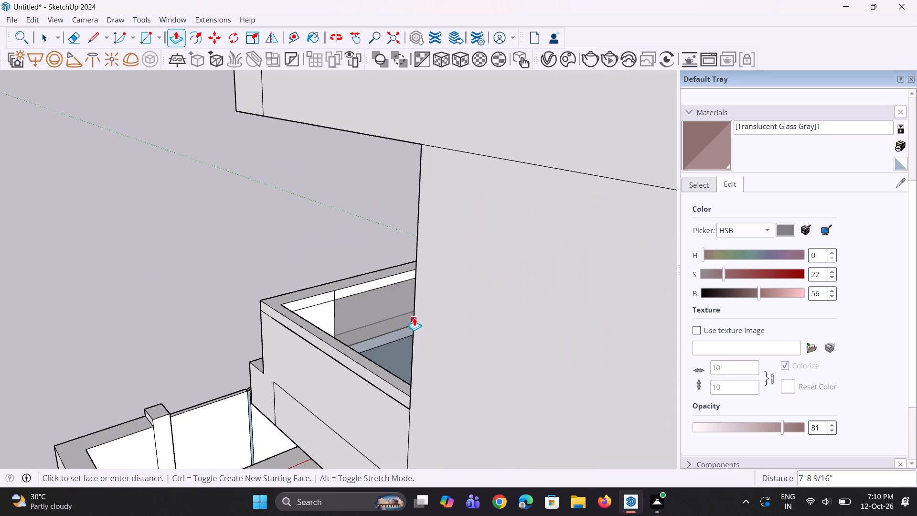
left_click(412, 312)
Examine the lowest balcony's side parapet and the whole front elevation of the house.
scroll(306, 332, "down", 6)
middle_click_drag(301, 342, 510, 372)
scroll(278, 298, "down", 3)
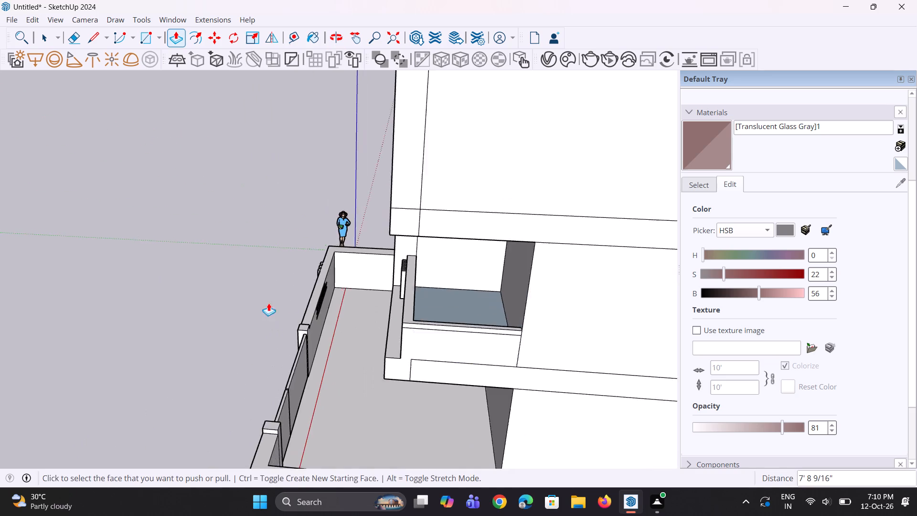
scroll(268, 303, "down", 2)
middle_click_drag(311, 323, 568, 294)
scroll(487, 345, "up", 3)
scroll(485, 347, "down", 5)
middle_click_drag(416, 358, 505, 339)
scroll(505, 340, "down", 2)
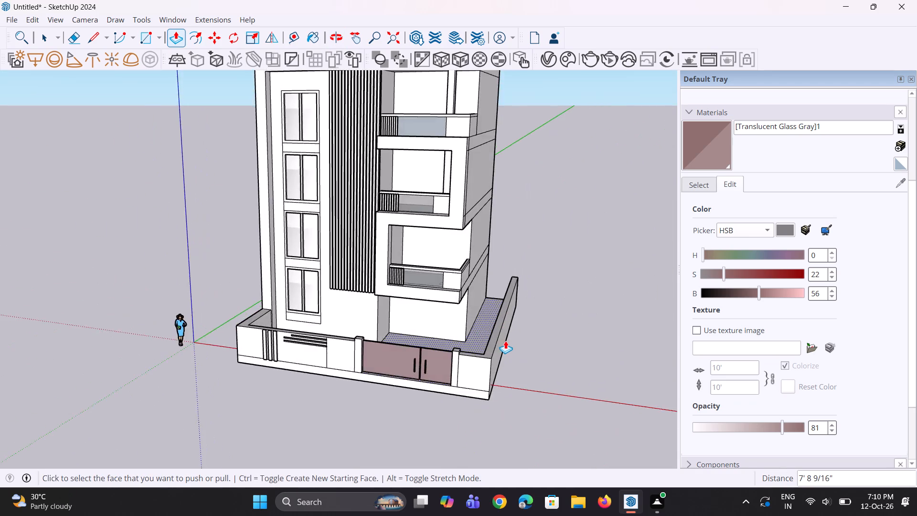
scroll(505, 341, "down", 3)
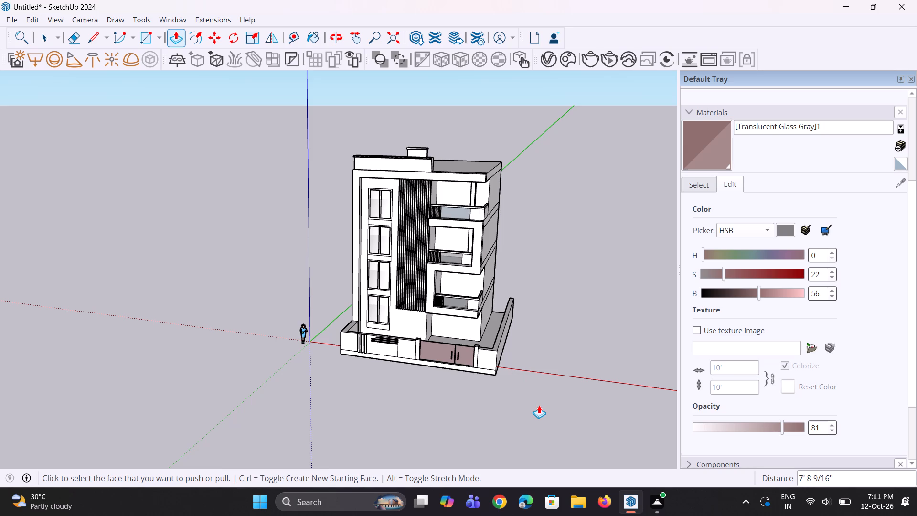
Erase the vertical dividing edge near the front corner on the roof slab's side face above the top balcony.
scroll(532, 387, "down", 3)
middle_click_drag(546, 397, 442, 372)
scroll(459, 247, "up", 1)
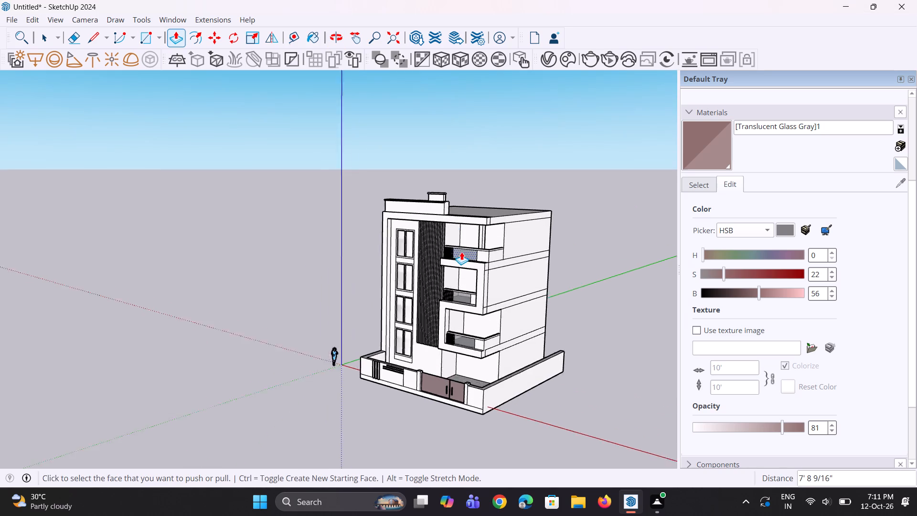
scroll(461, 252, "up", 9)
middle_click_drag(544, 290, 460, 314)
scroll(430, 123, "up", 8)
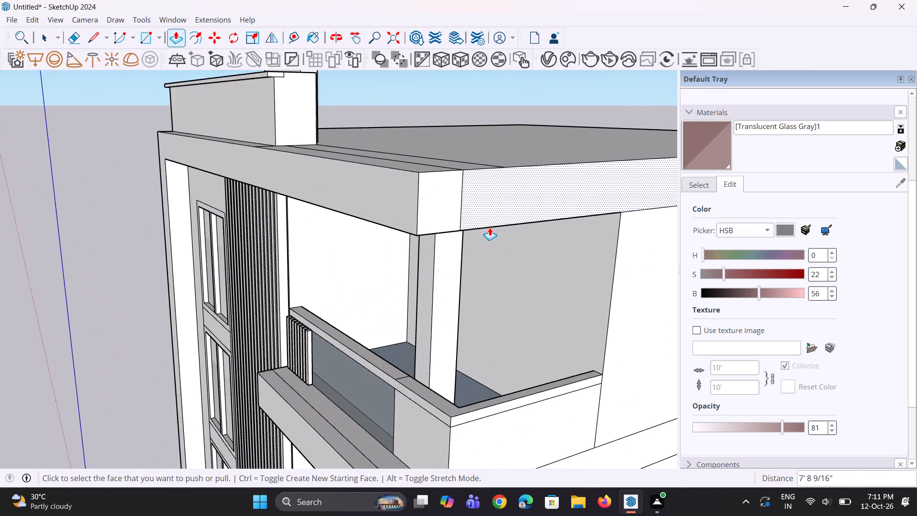
scroll(490, 227, "up", 1)
middle_click_drag(490, 227, 509, 226)
key("e")
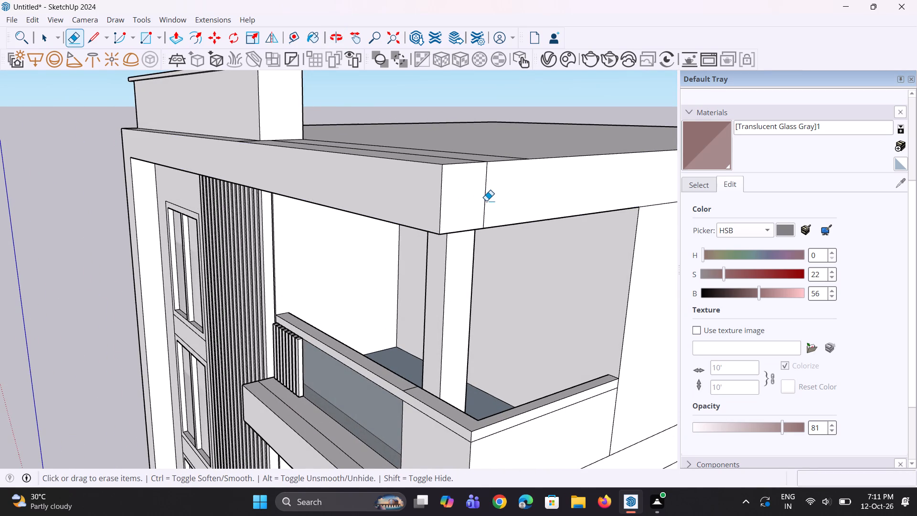
left_click(486, 201)
scroll(474, 243, "down", 5)
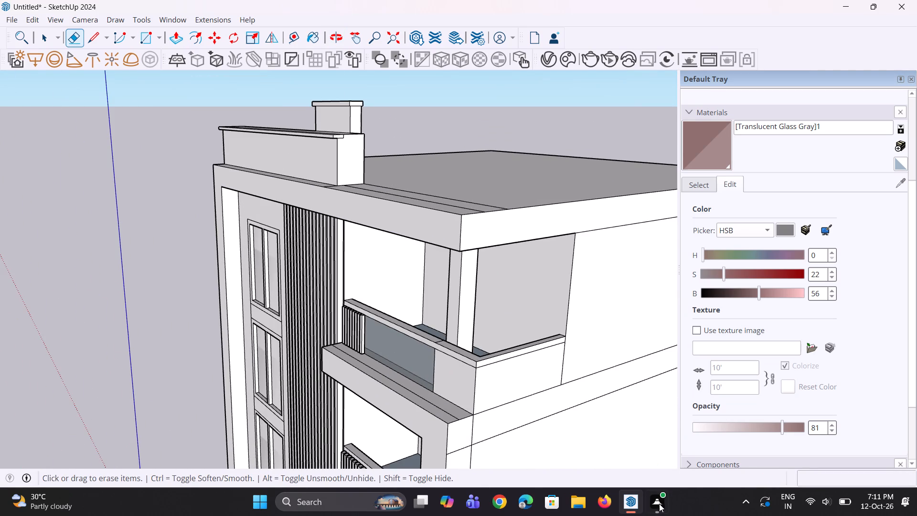
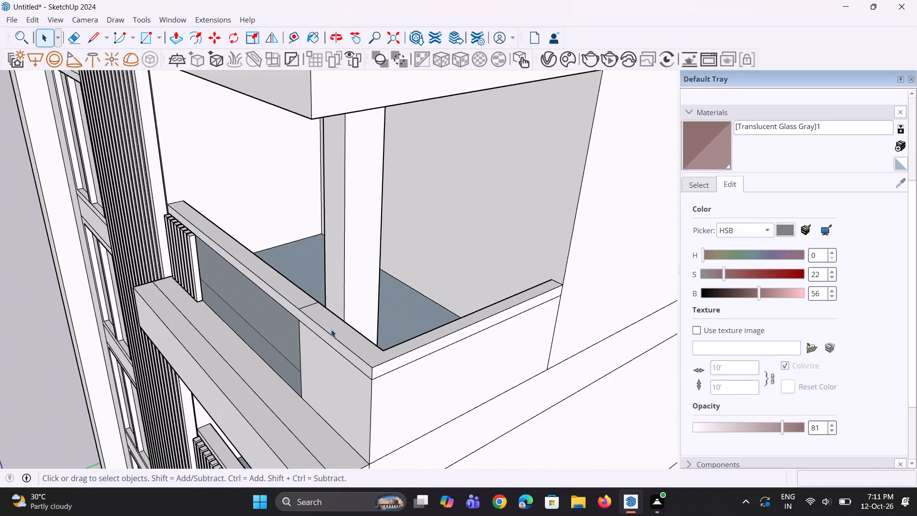
Erase the short edge crossing the top face of the top balcony's front rail near the front corner.
key("e")
scroll(331, 322, "up", 3)
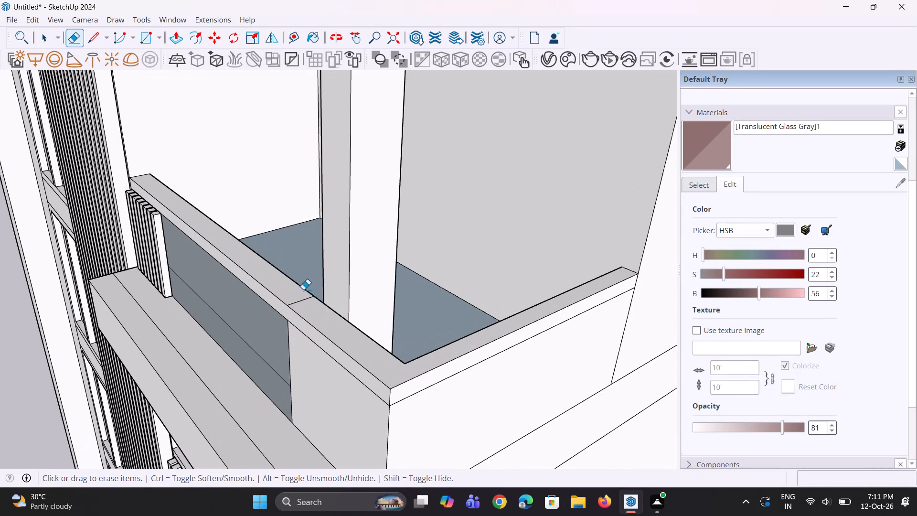
left_click(302, 297)
left_click(302, 301)
Examine the balcony corner, the side wall and the whole house exterior from above.
scroll(322, 281, "down", 11)
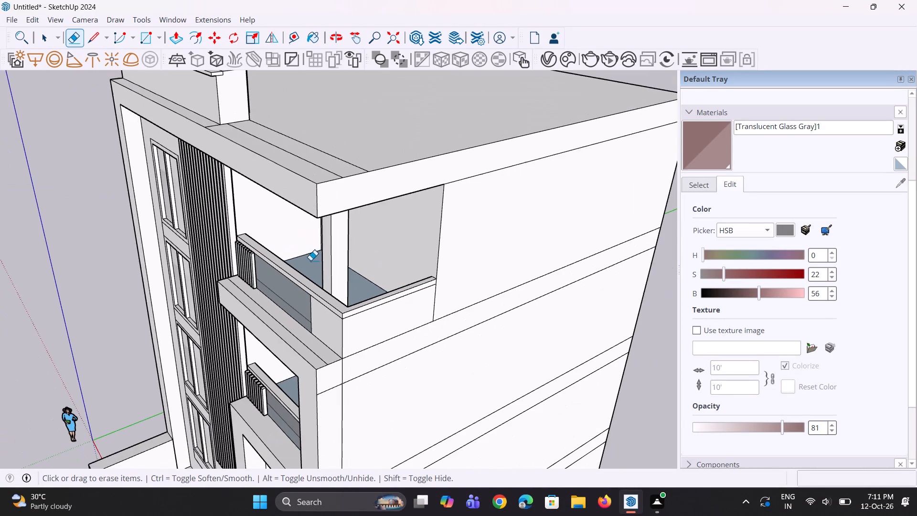
middle_click_drag(309, 259, 314, 268)
scroll(308, 334, "down", 6)
middle_click_drag(270, 508, 368, 446)
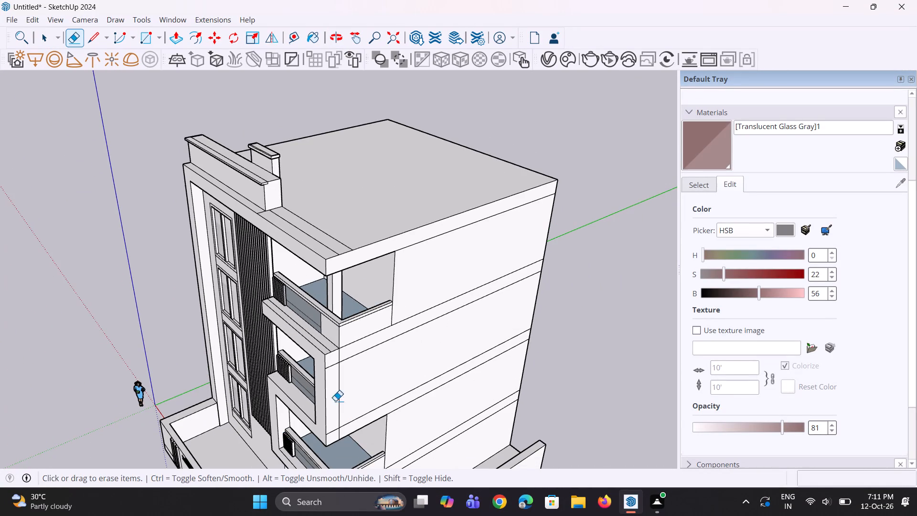
scroll(325, 392, "up", 1)
middle_click_drag(325, 392, 393, 339)
scroll(395, 333, "down", 9)
middle_click_drag(395, 333, 390, 366)
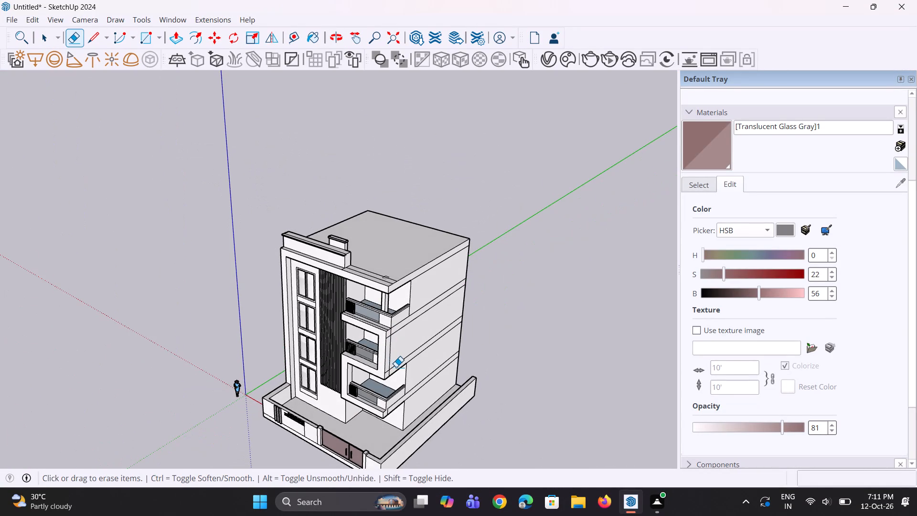
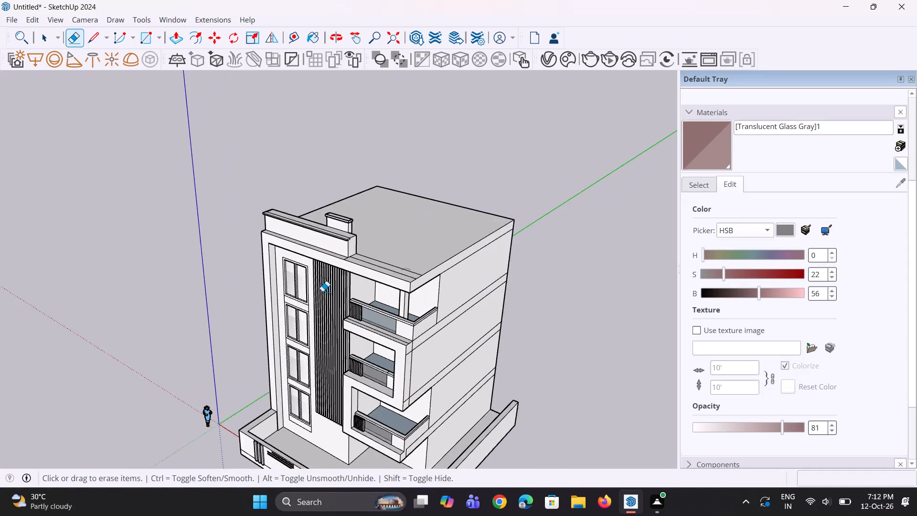
Examine the balconies, the side wall and the whole house exterior from several angles.
scroll(322, 291, "down", 5)
middle_click_drag(353, 329, 452, 317)
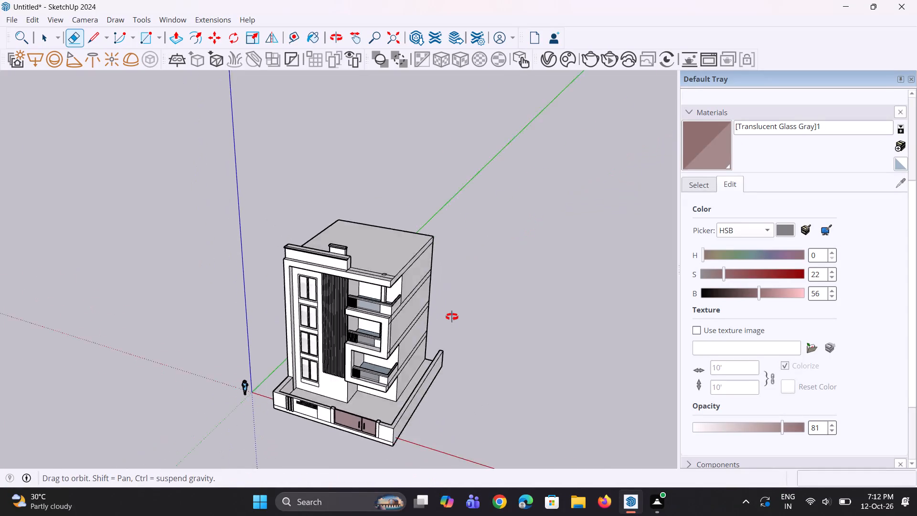
middle_click_drag(452, 317, 453, 315)
scroll(454, 380, "up", 3)
key("space")
key("space")
scroll(448, 385, "up", 3)
scroll(416, 363, "up", 3)
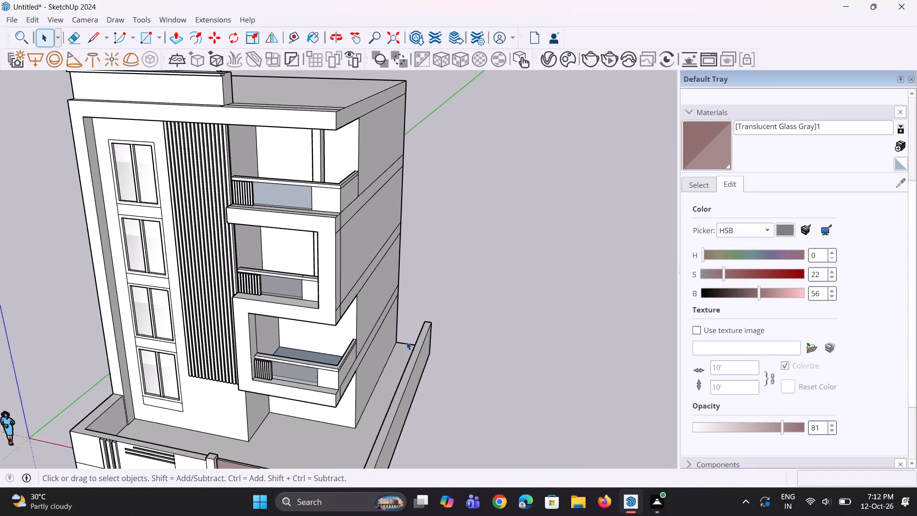
scroll(406, 333, "down", 4)
middle_click_drag(411, 347, 525, 329)
scroll(438, 234, "down", 7)
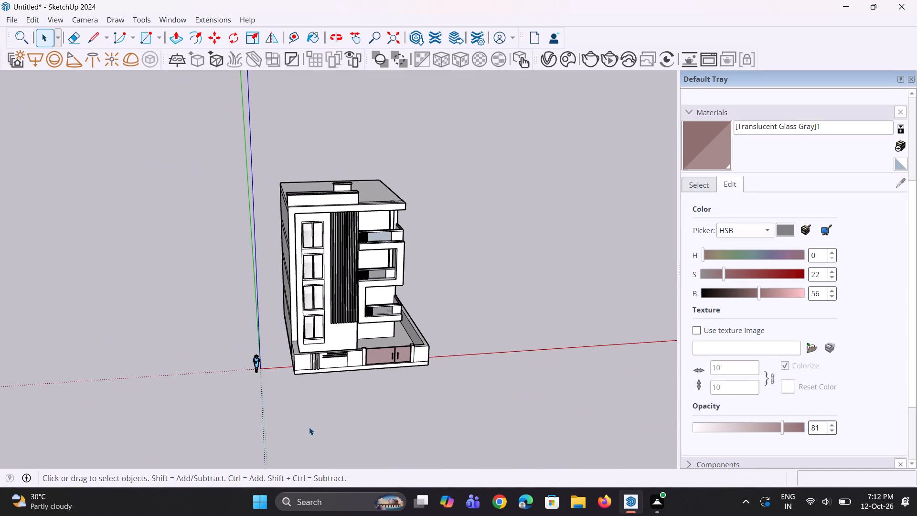
Draw a vertical line about 1' 3 15/16" long across the front compound wall's base strip, continuing the panel edge beside the horizontal slots.
middle_click_drag(310, 428, 417, 412)
scroll(345, 371, "up", 13)
middle_click_drag(353, 377, 368, 381)
scroll(367, 380, "up", 5)
key("p")
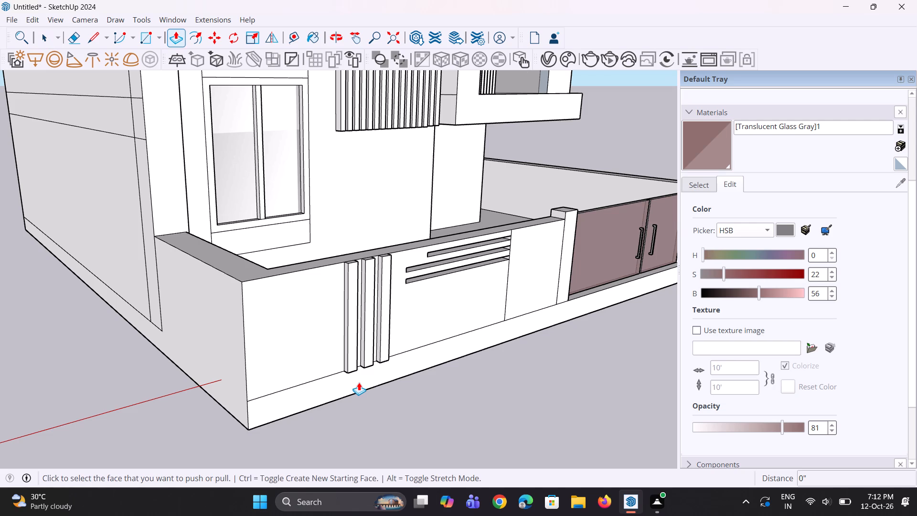
key("b")
key("space")
middle_click_drag(561, 377, 395, 365)
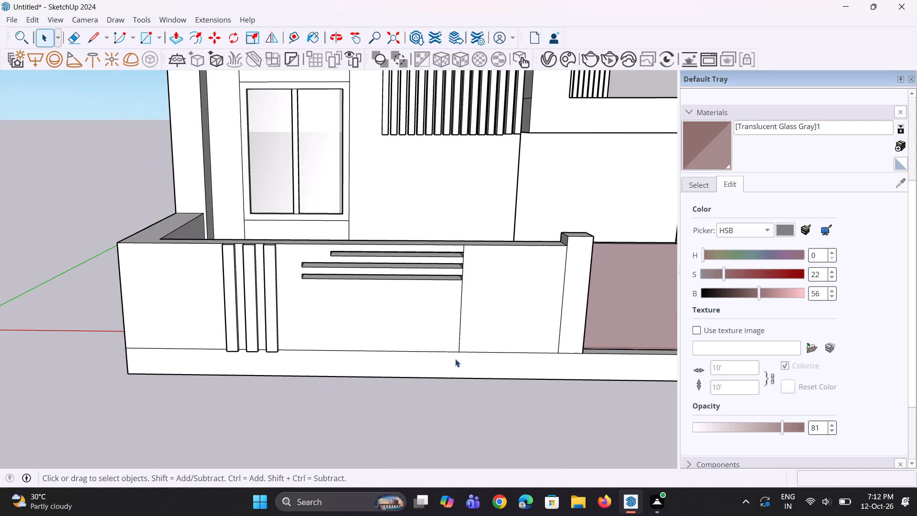
key("l")
scroll(485, 354, "up", 2)
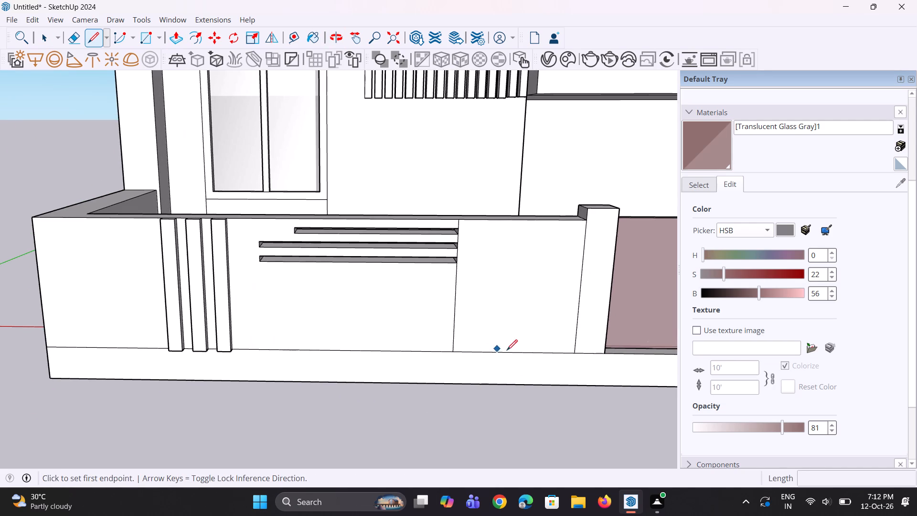
scroll(536, 351, "up", 2)
left_click_drag(434, 355, 438, 363)
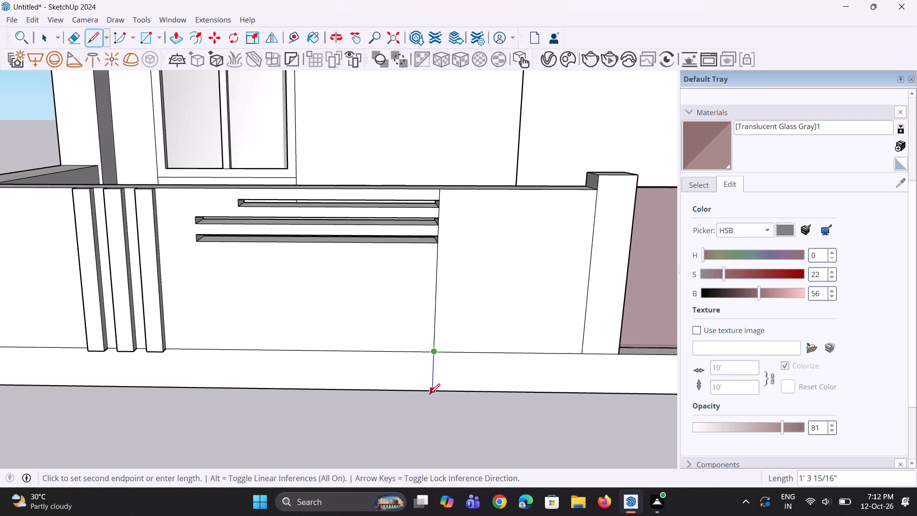
left_click(429, 394)
Push/Pull the base strip below the vertical fins and horizontal slots outward about 1' 2 15/16" as a projecting ledge.
scroll(438, 391, "up", 1)
middle_click_drag(446, 390, 544, 393)
key("p")
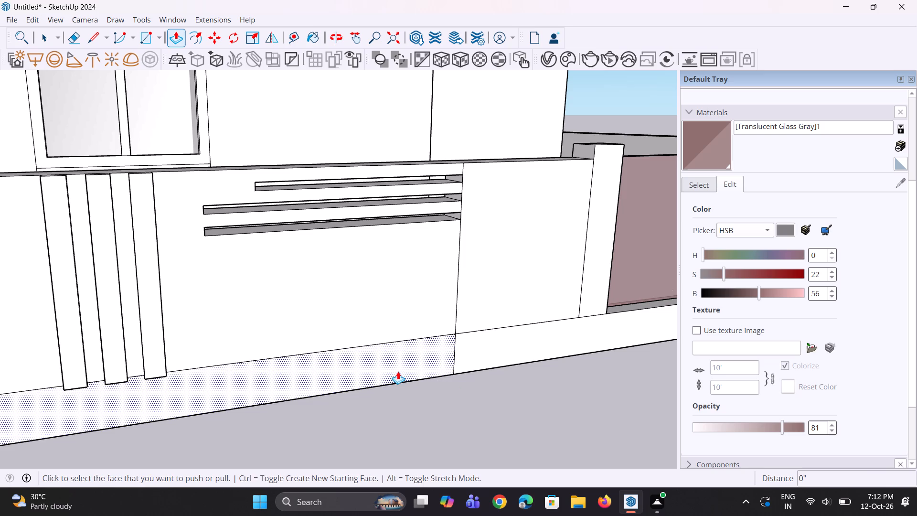
left_click(398, 371)
left_click(419, 385)
scroll(422, 345, "down", 5)
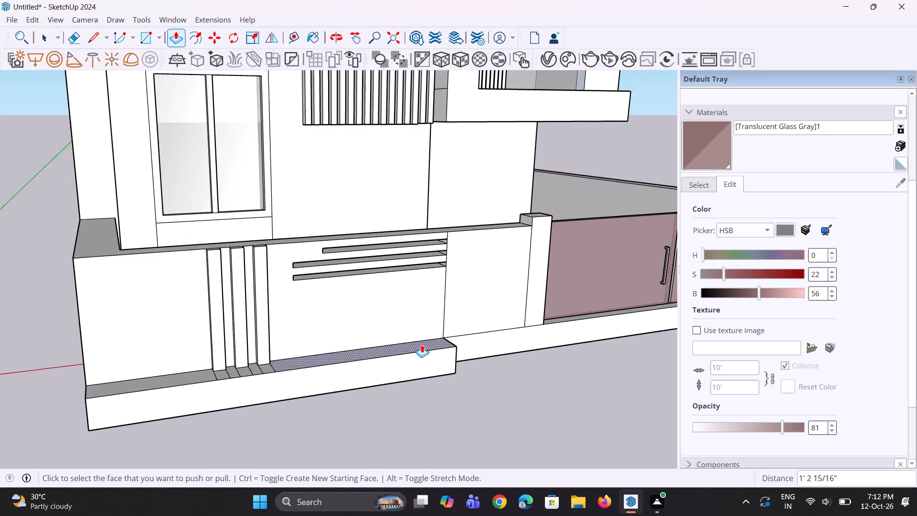
Erase the short edges crossing the ledge's top face in front of the three vertical fins.
middle_click_drag(220, 351, 229, 389)
scroll(229, 389, "up", 7)
key("e")
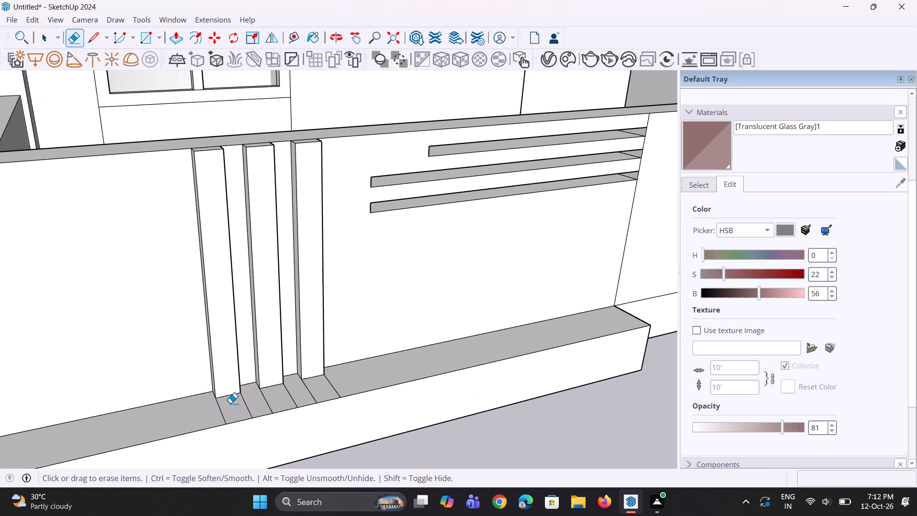
left_click_drag(220, 410, 344, 389)
scroll(294, 407, "down", 4)
middle_click_drag(251, 398, 266, 406)
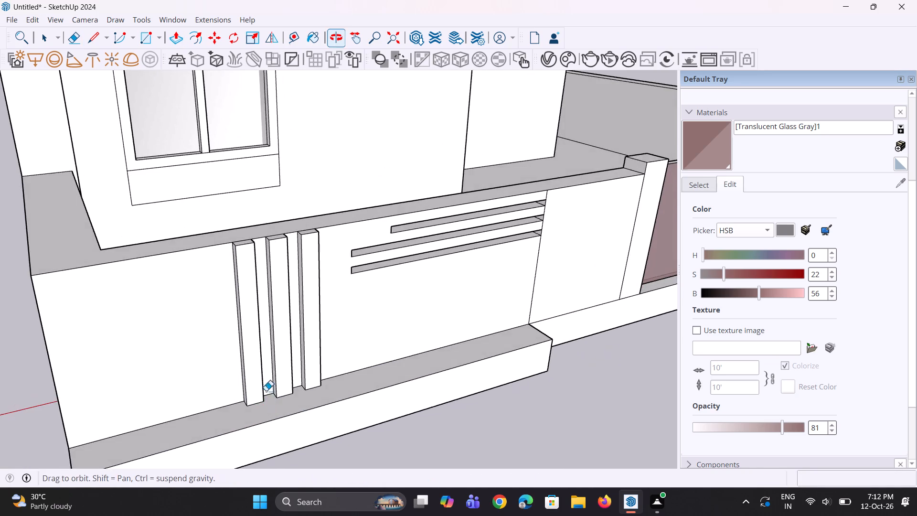
Raise the vertical fin nearest the wall corner above the compound wall and extend its upper part back about 11 11/16" across the wall top.
scroll(221, 270, "up", 4)
middle_click_drag(222, 271, 427, 368)
key("p")
scroll(392, 323, "up", 2)
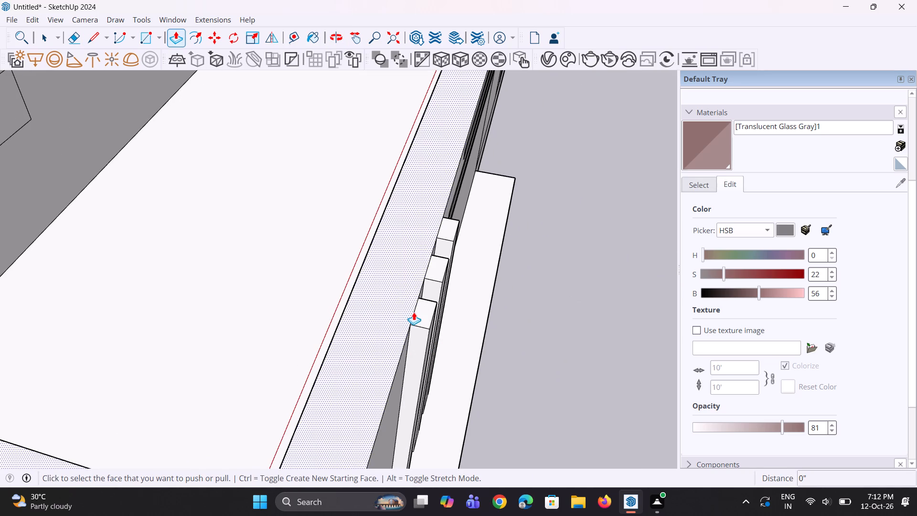
left_click(418, 315)
left_click(422, 298)
middle_click_drag(374, 304, 503, 313)
left_click(475, 262)
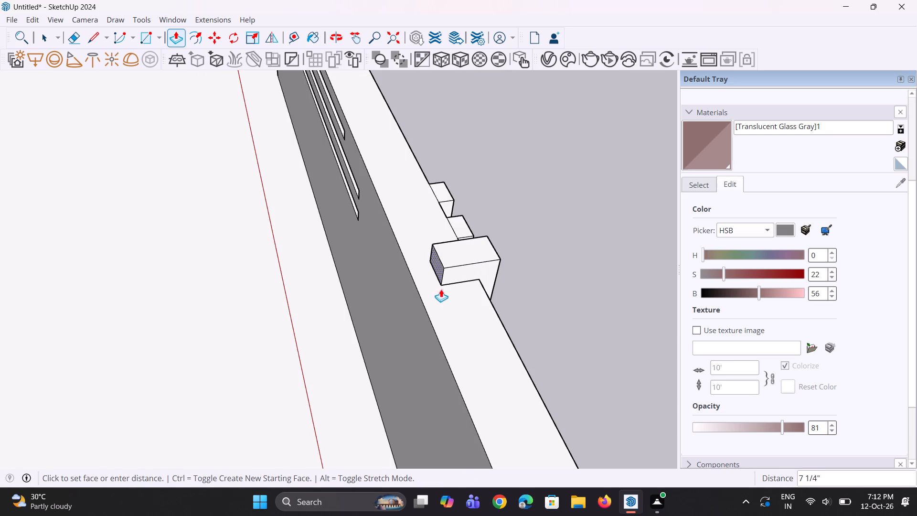
left_click(430, 318)
Raise the other two vertical fins 4 5/16" above the compound wall to match the first fin.
scroll(444, 250, "up", 2)
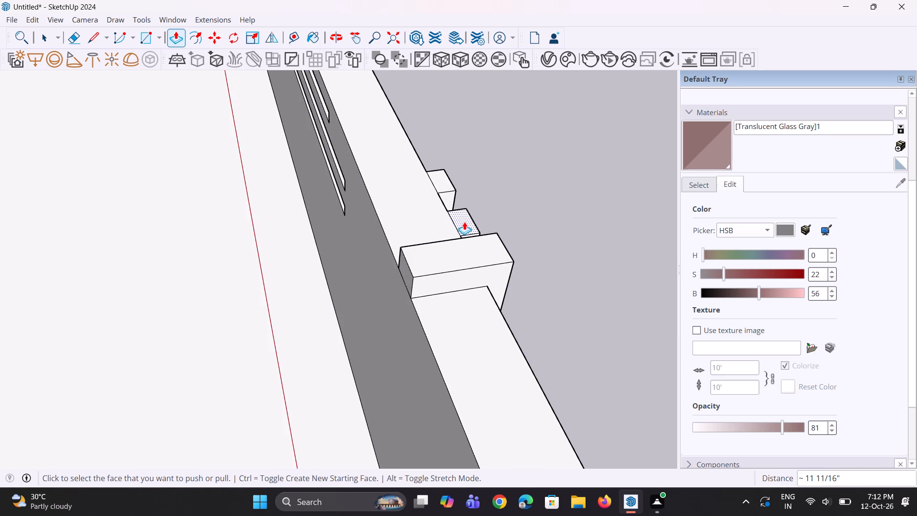
double_click(466, 219)
key("ctrl+z")
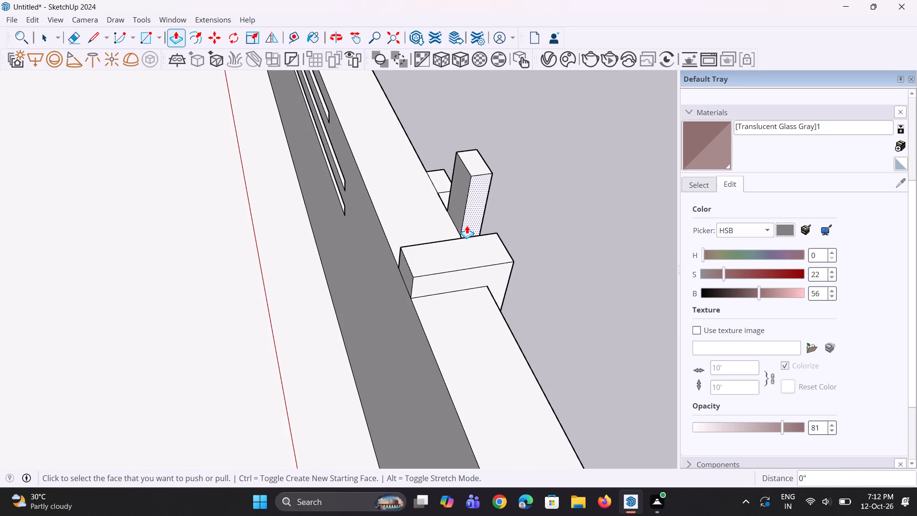
left_click(467, 226)
left_click(478, 238)
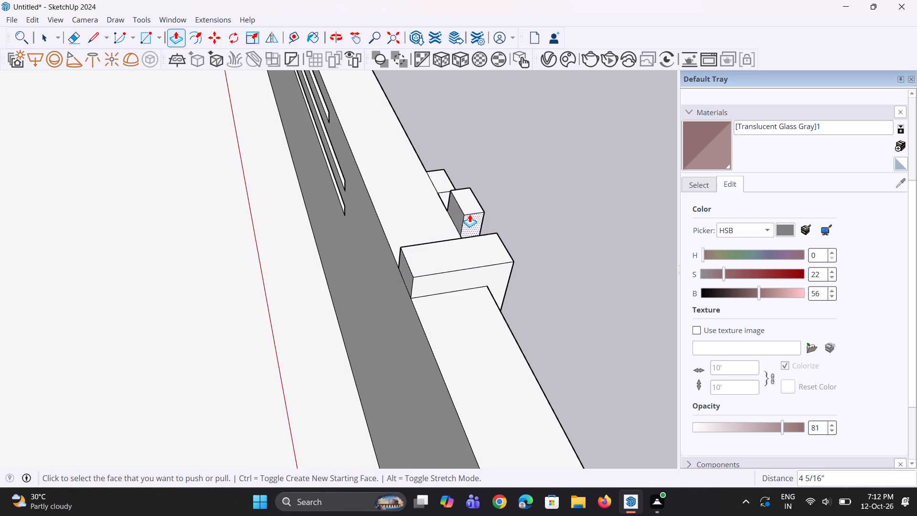
double_click(444, 187)
Extend the raised tops of the middle and far fins back across the compound wall's full thickness.
left_click(457, 211)
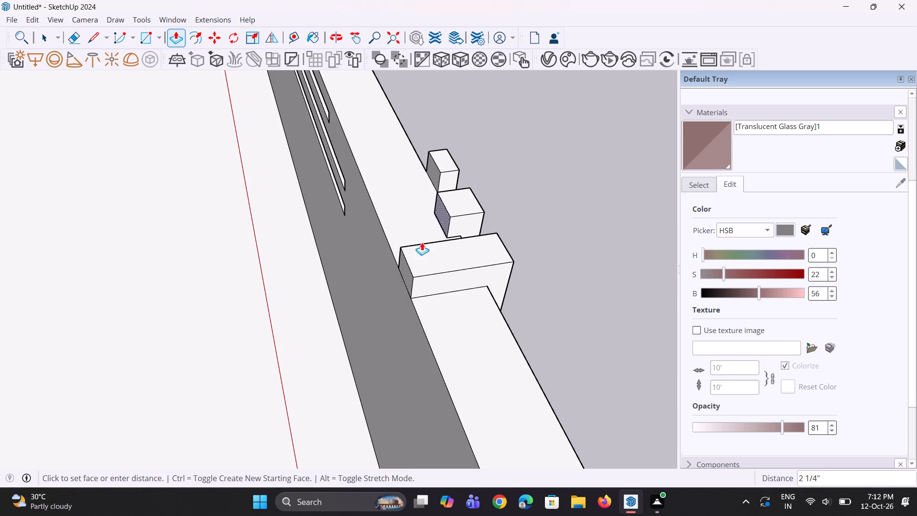
left_click(402, 266)
double_click(431, 176)
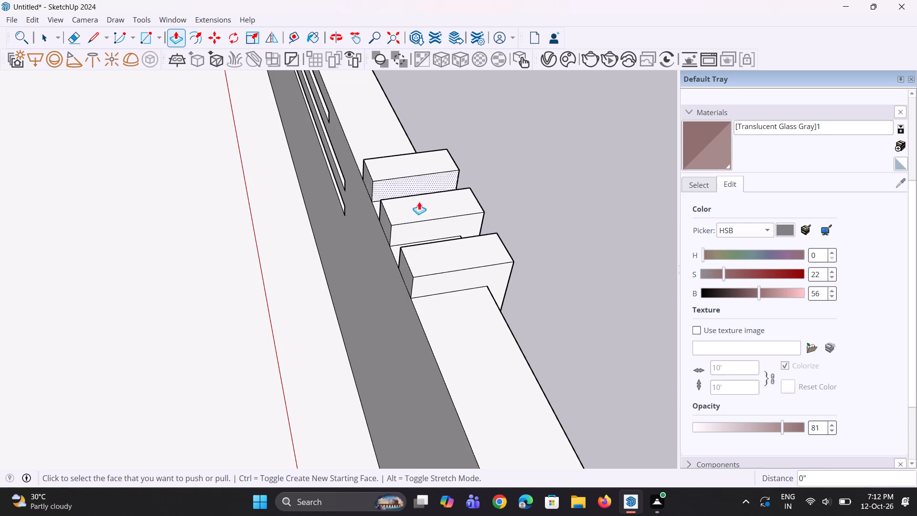
scroll(357, 291, "down", 4)
middle_click_drag(426, 310, 310, 294)
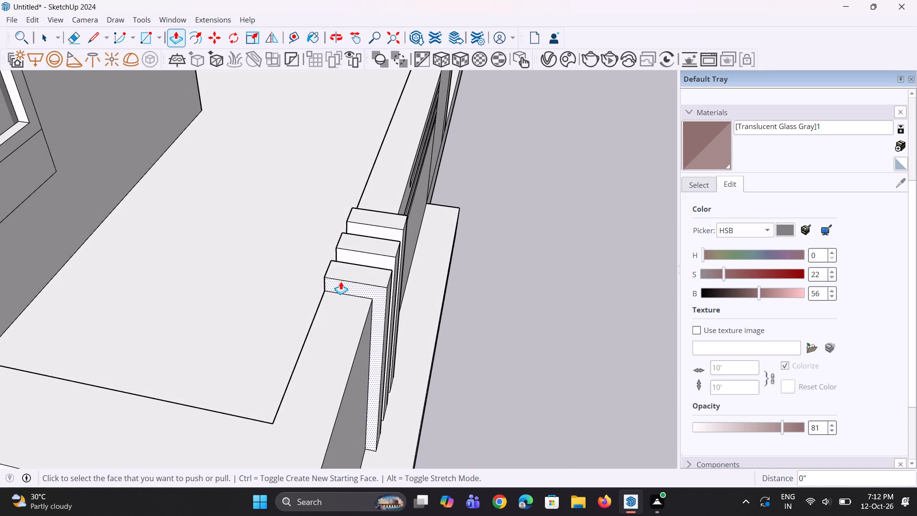
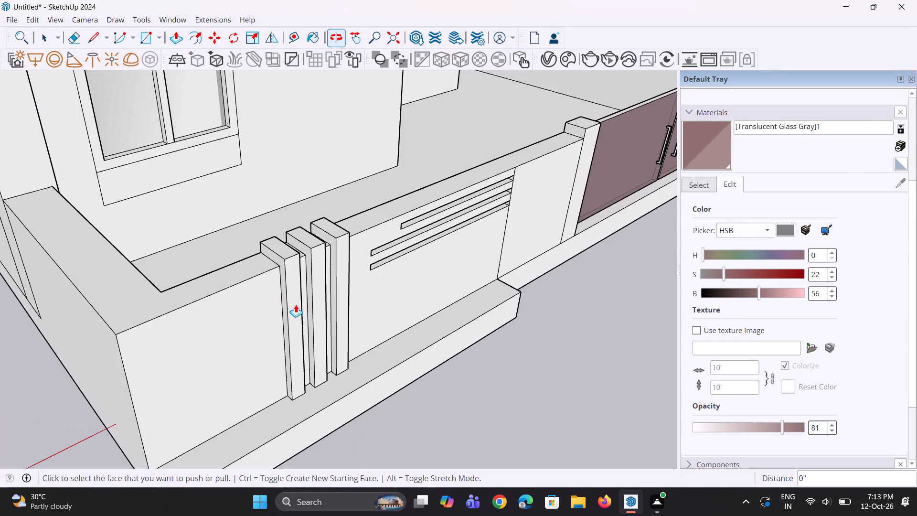
Offset the outline of the base ledge's top face inward to leave a narrow rim around it.
key("space")
key("space")
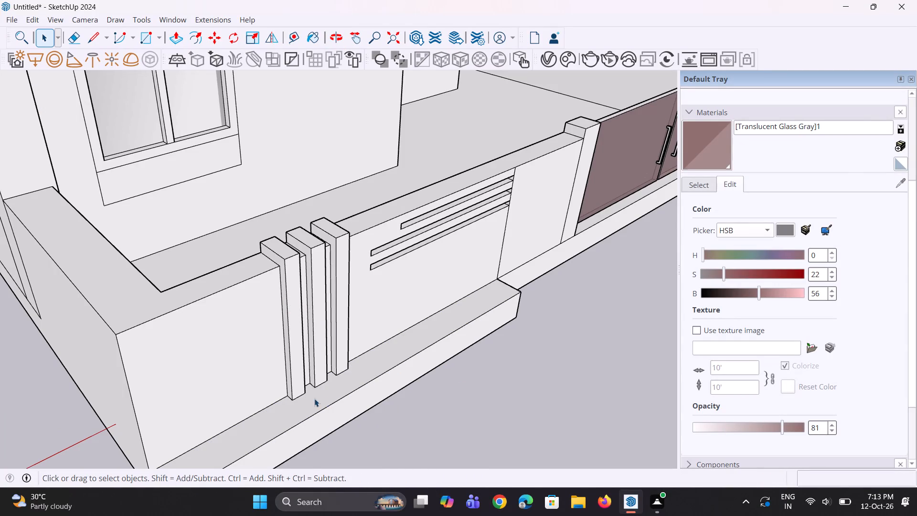
left_click(314, 398)
scroll(365, 346, "down", 4)
middle_click_drag(295, 393, 312, 438)
scroll(305, 440, "up", 8)
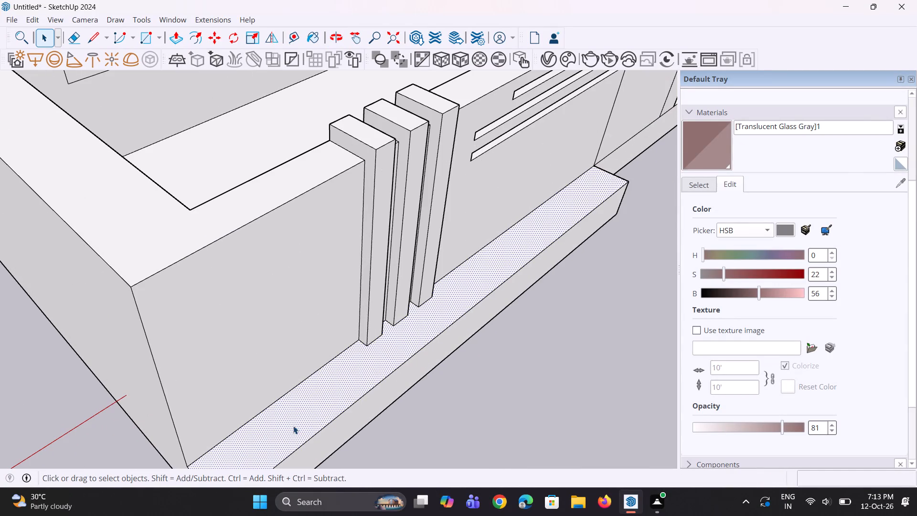
key("f")
left_click(312, 426)
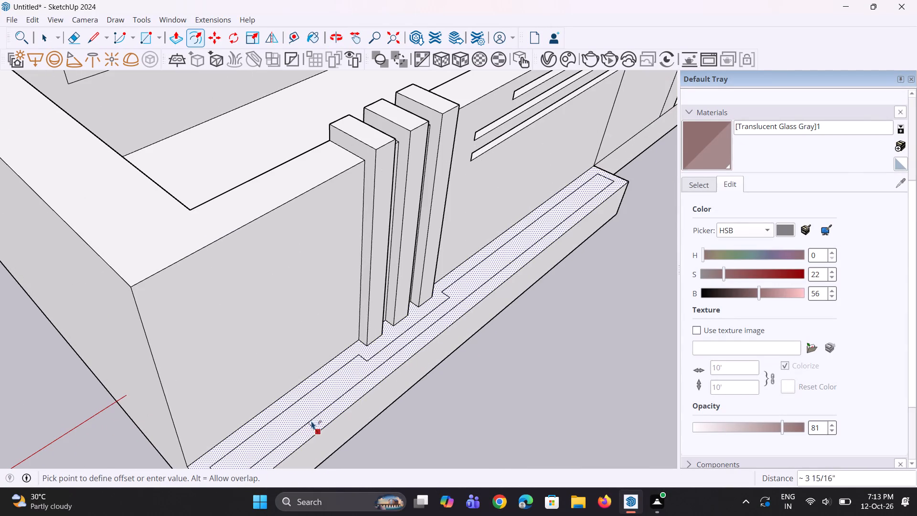
left_click(314, 426)
scroll(317, 385, "up", 3)
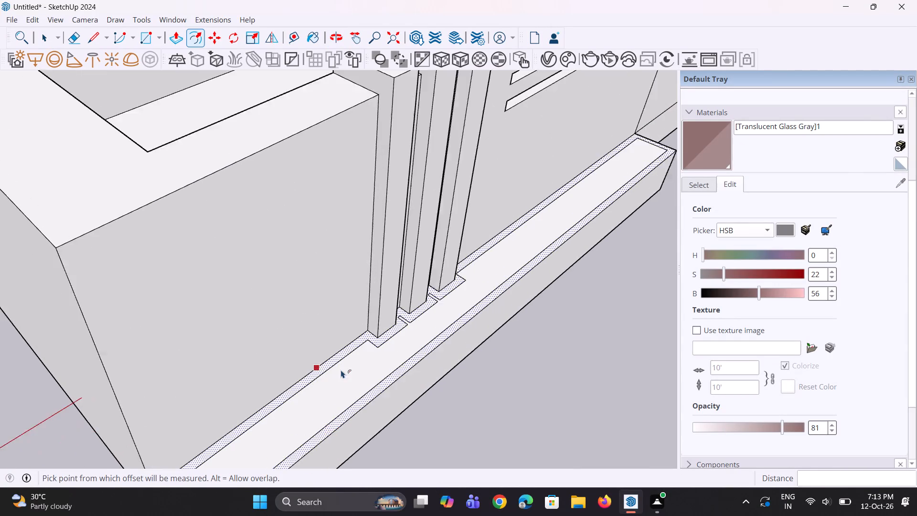
scroll(341, 370, "up", 6)
middle_click_drag(422, 366, 395, 360)
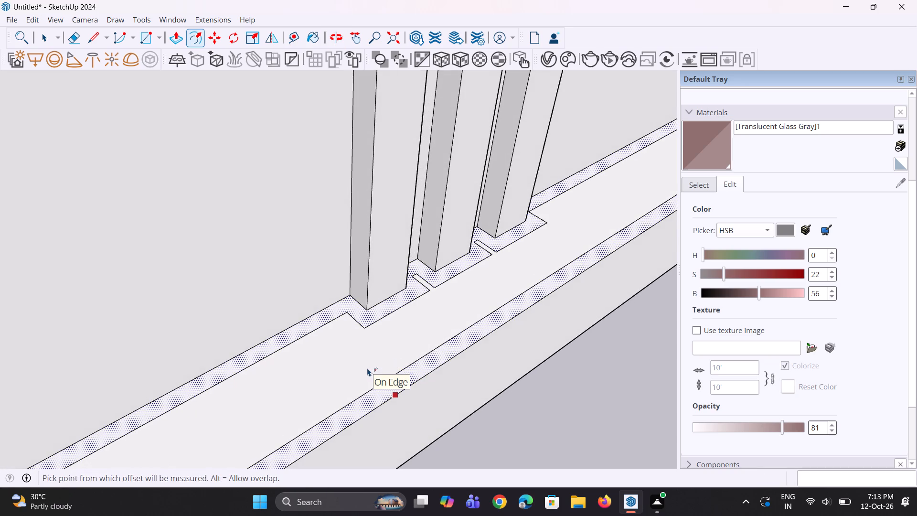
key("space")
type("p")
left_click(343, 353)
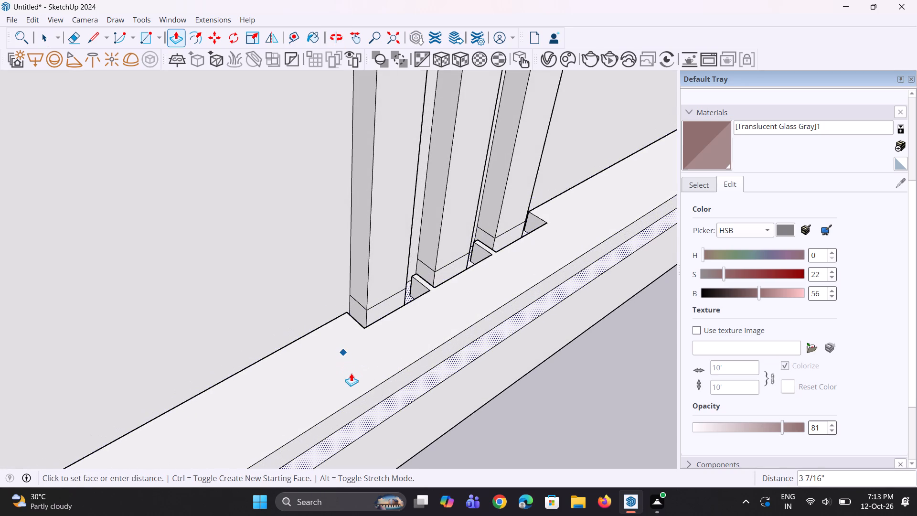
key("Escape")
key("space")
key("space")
Move the offset edge in front of the fin nearest the wall corner back about 3 5/16" to line up with the inner rim line.
scroll(363, 335, "up", 2)
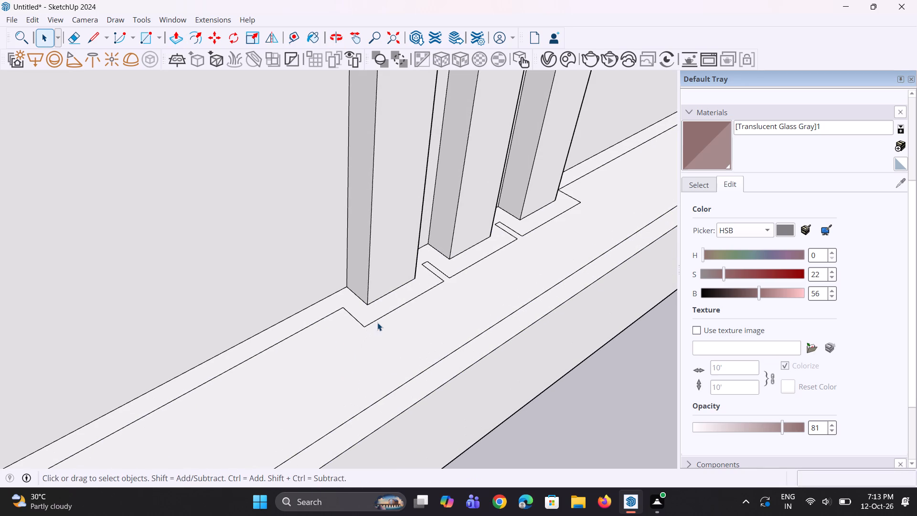
left_click(379, 320)
key("m")
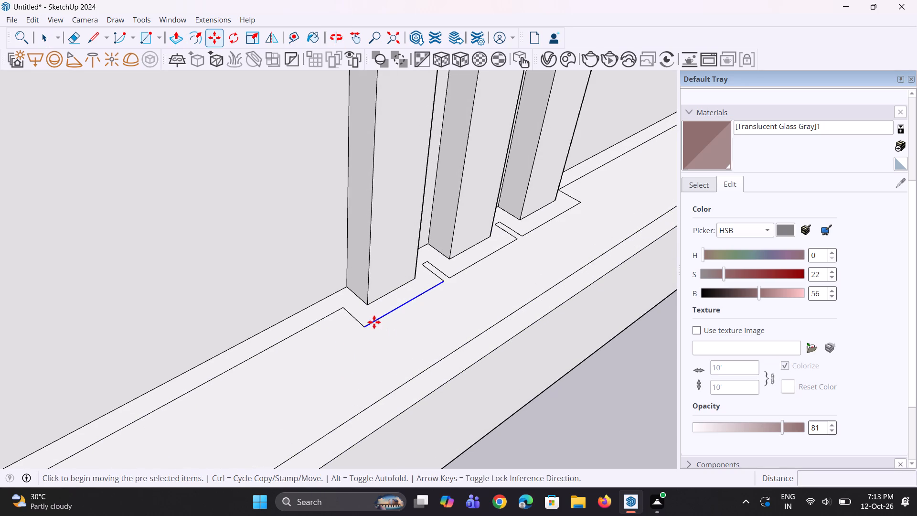
left_click(368, 323)
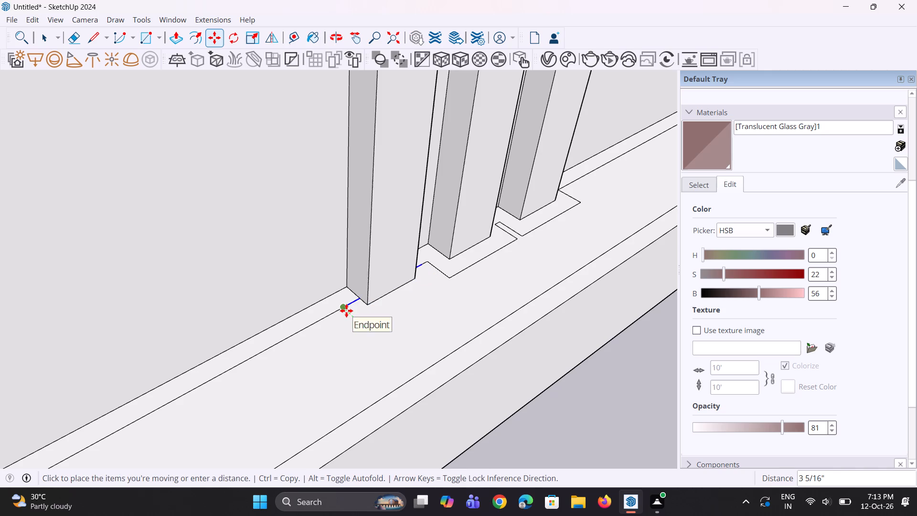
left_click(345, 310)
middle_click_drag(388, 334, 351, 341)
key("space")
key("space")
scroll(451, 301, "up", 1)
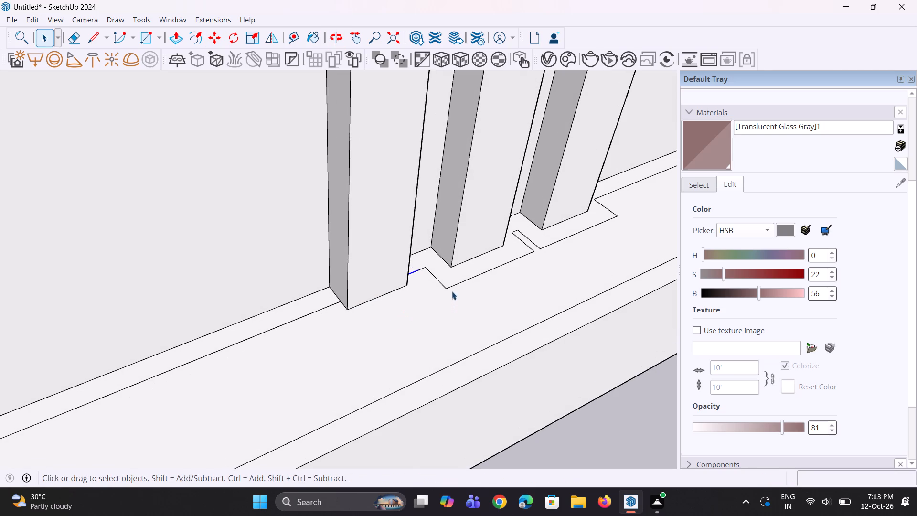
Move the offset edges in front of the middle and far fins back about 3" to line up with the inner rim line.
left_click(453, 285)
scroll(662, 199, "up", 1)
left_click(551, 246, "ctrl")
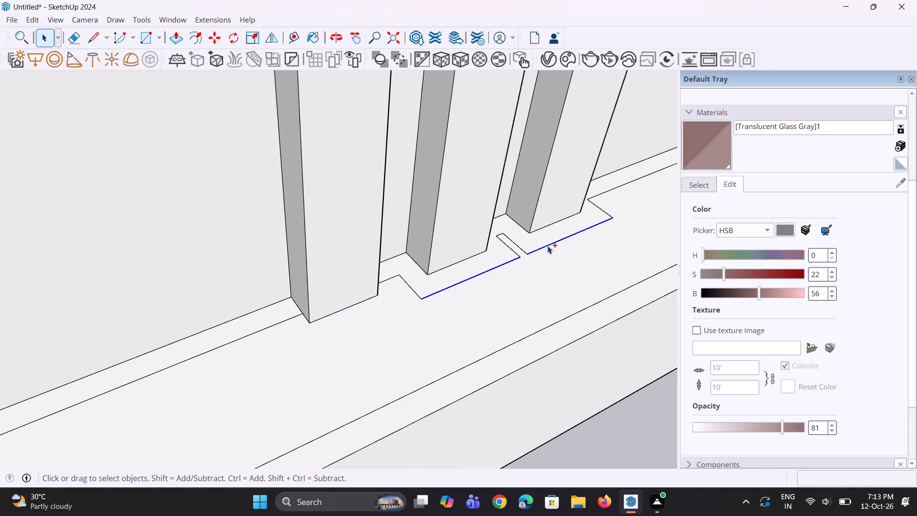
key("m")
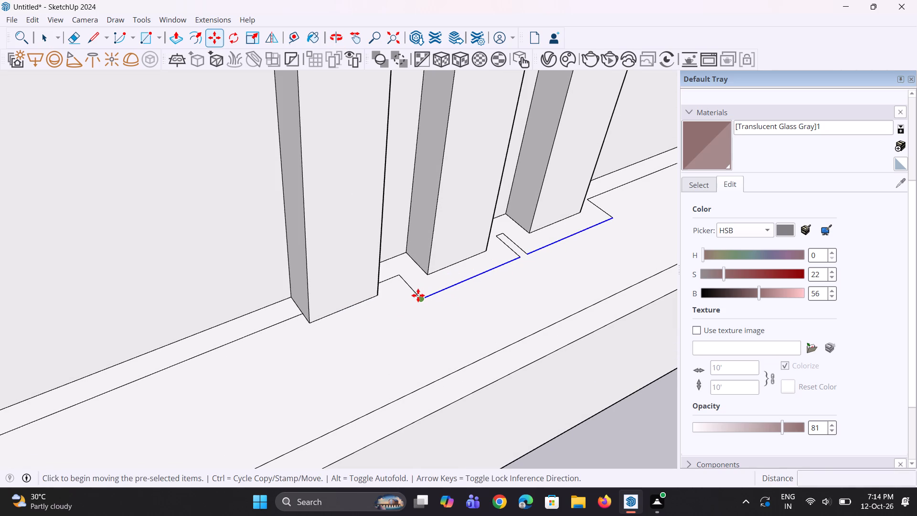
left_click(418, 295)
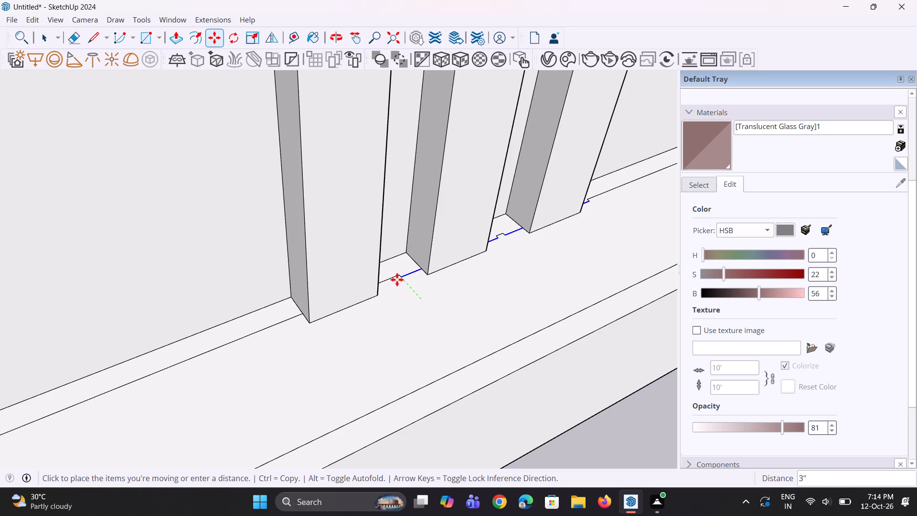
left_click(396, 279)
scroll(347, 295, "down", 5)
middle_click_drag(384, 298, 394, 298)
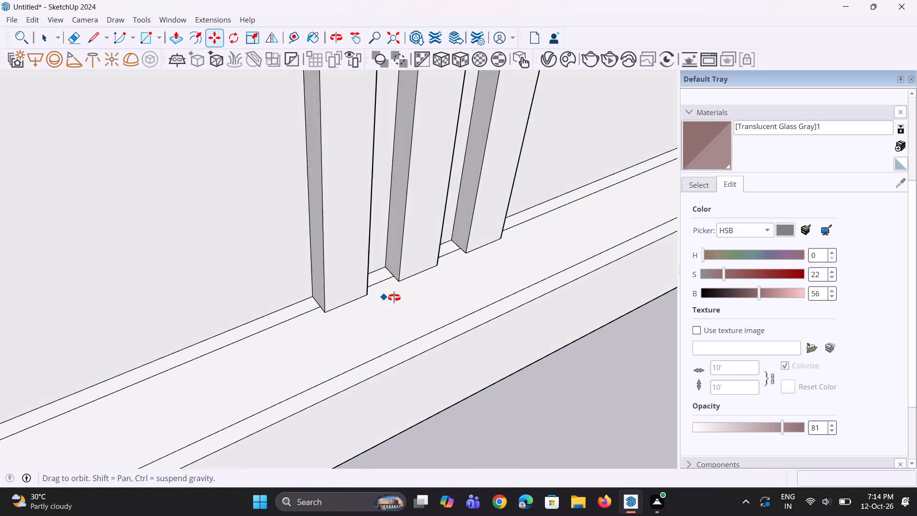
middle_click_drag(394, 298, 414, 289)
Push the ledge's inner top face down 1' 1 1/4" to hollow out a planter trough.
key("space")
key("space")
left_click(408, 310)
key("p")
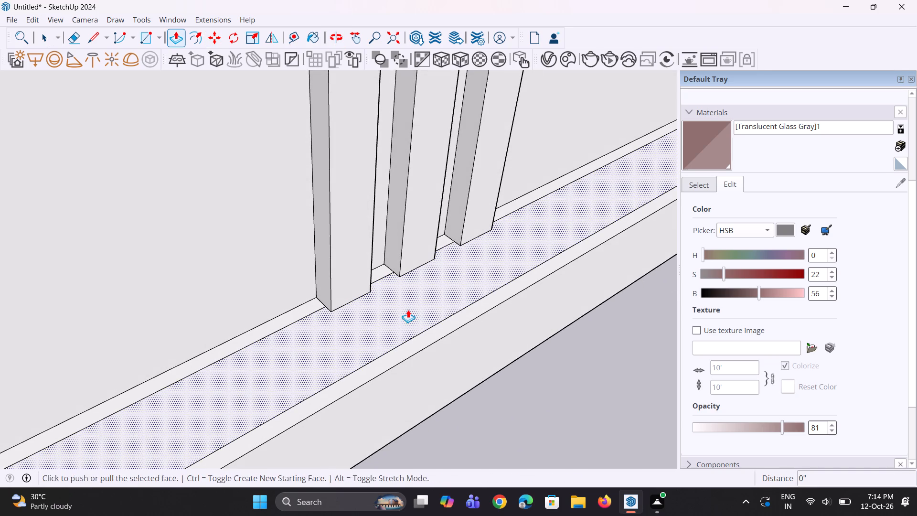
left_click(408, 310)
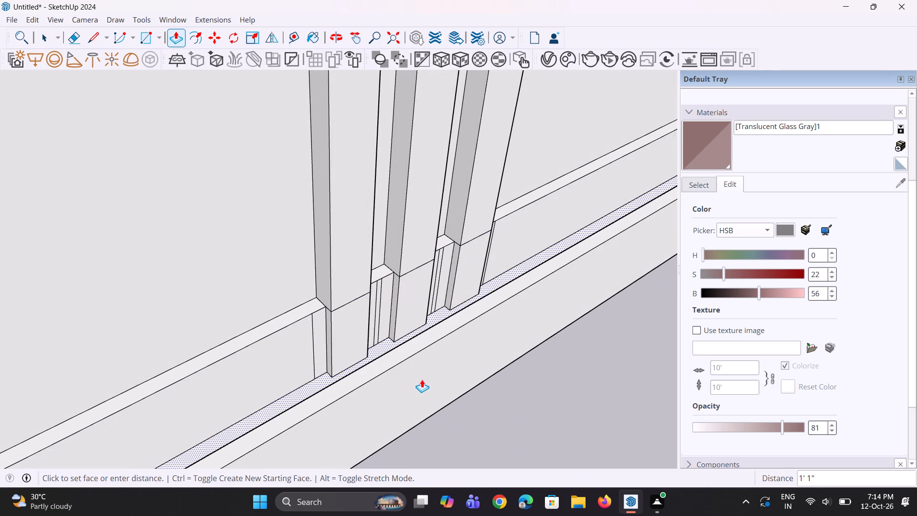
left_click(422, 379)
scroll(320, 323, "down", 5)
middle_click_drag(342, 385, 265, 337)
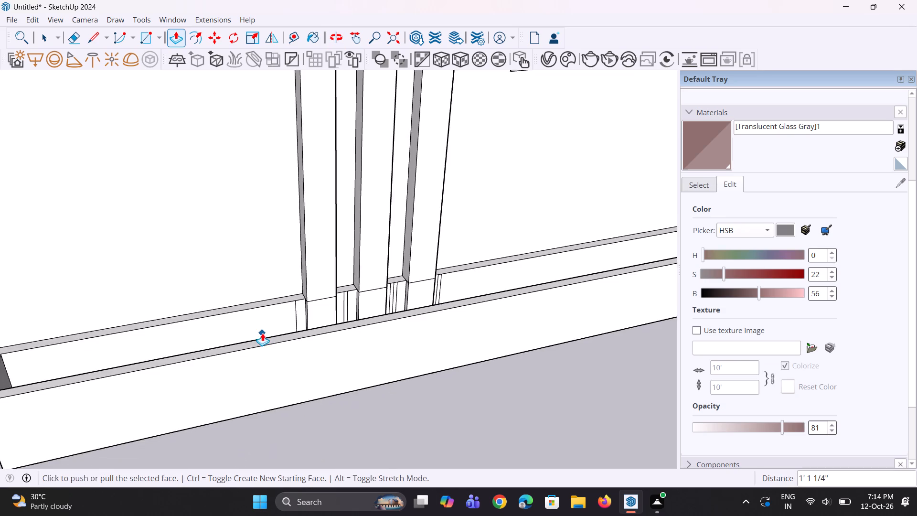
scroll(262, 333, "down", 9)
middle_click_drag(269, 365, 266, 382)
scroll(261, 378, "down", 6)
scroll(260, 358, "up", 6)
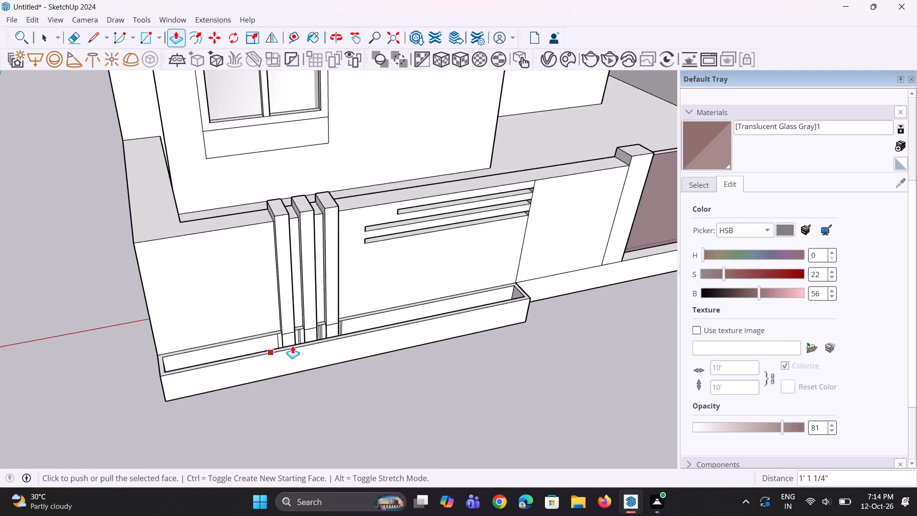
scroll(292, 345, "up", 8)
middle_click_drag(284, 333, 336, 334)
scroll(273, 348, "up", 8)
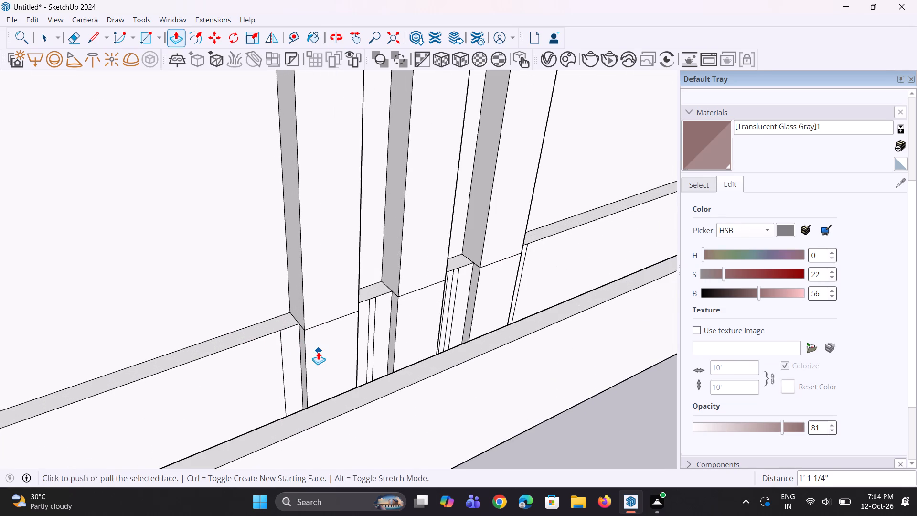
Push the trough face below the fin nearest the wall corner back 1 3/16", flush with the trough's inner wall.
key("p")
left_click(318, 352)
key("space")
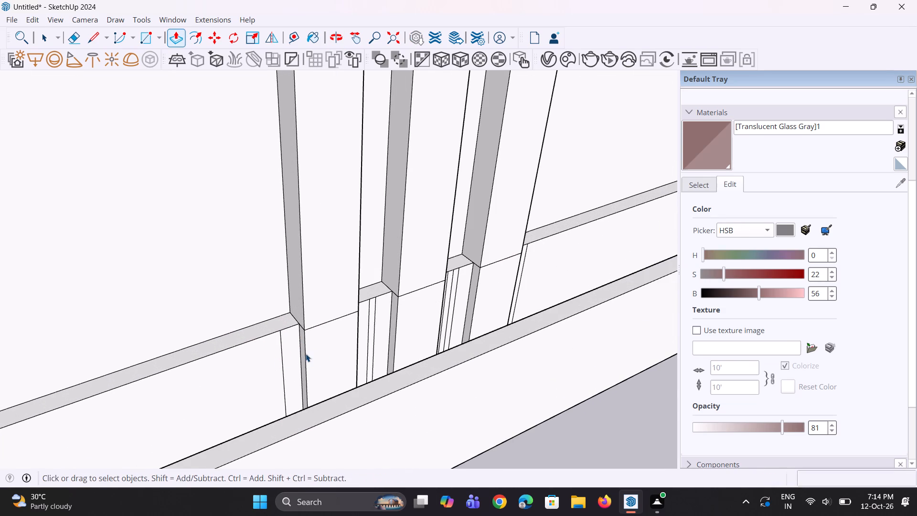
key("space")
scroll(306, 354, "up", 5)
left_click(331, 341)
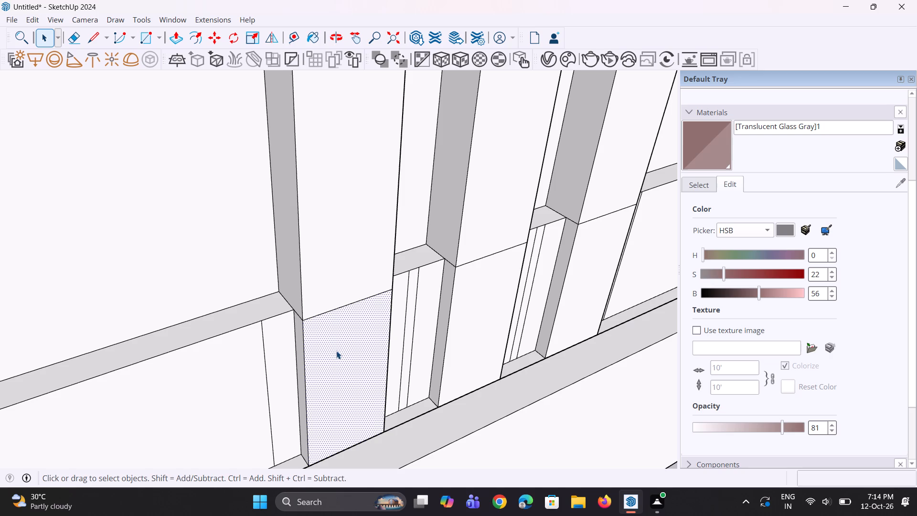
type("[p")
left_click(336, 351)
left_click(279, 344)
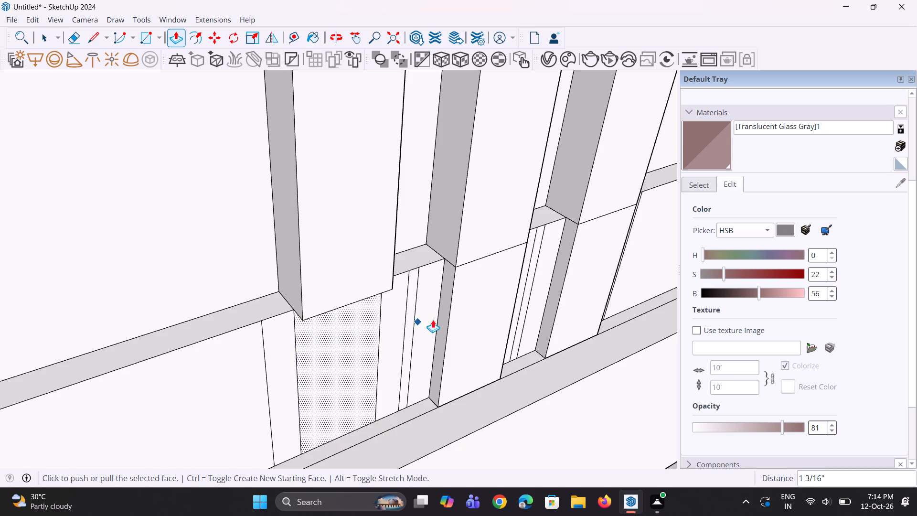
Push the trough face below the middle fin back by the same depth, flush with the trough's inner wall.
double_click(487, 316)
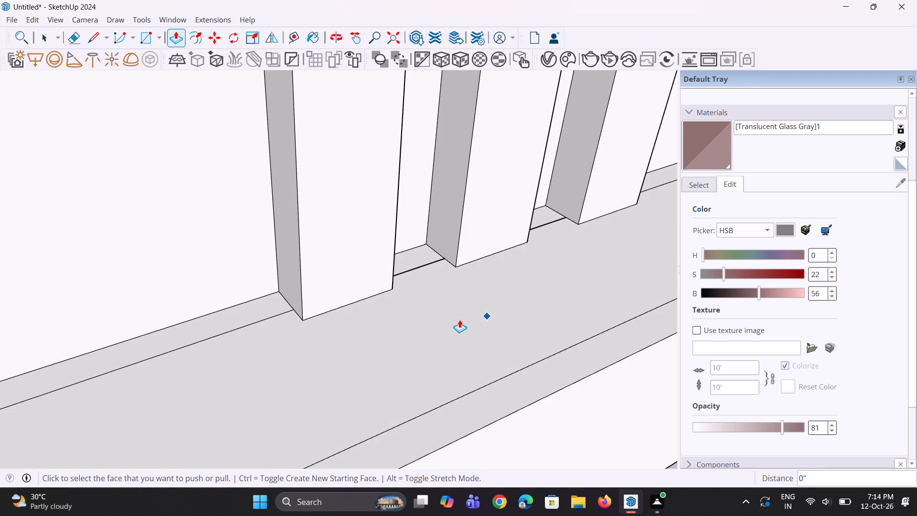
key("ctrl+z")
key("space")
key("space")
left_click(459, 320)
key("p")
double_click(459, 320)
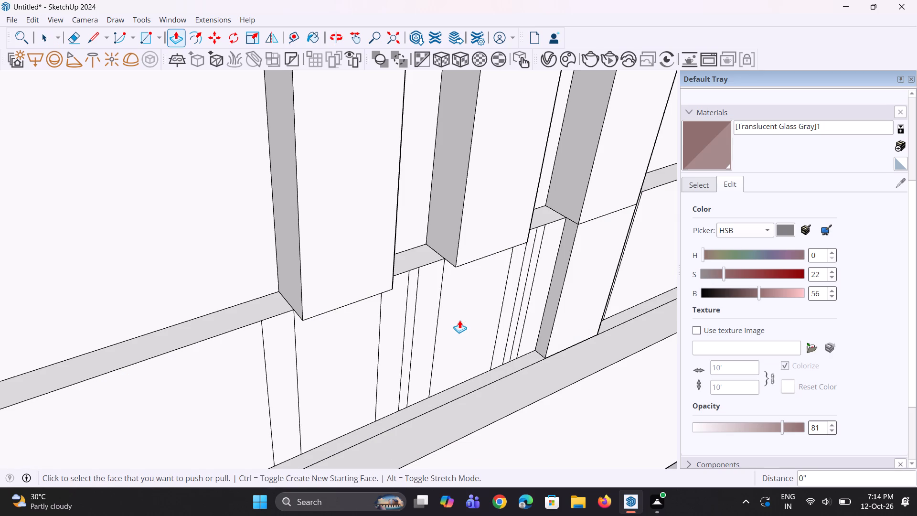
Push the trough face below the far fin back 1 3/16", flush with the trough's inner wall.
key("space")
left_click(575, 311)
double_click(575, 311)
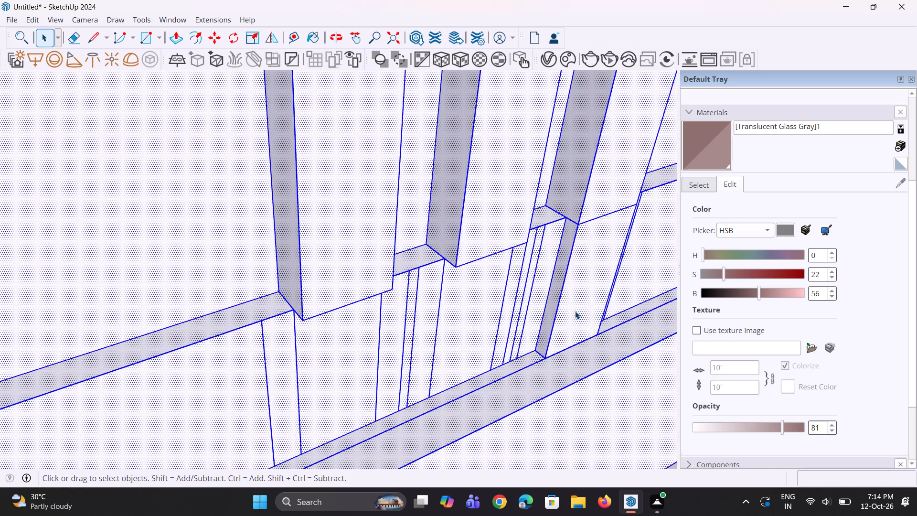
key("space")
left_click(595, 417)
scroll(486, 383, "down", 3)
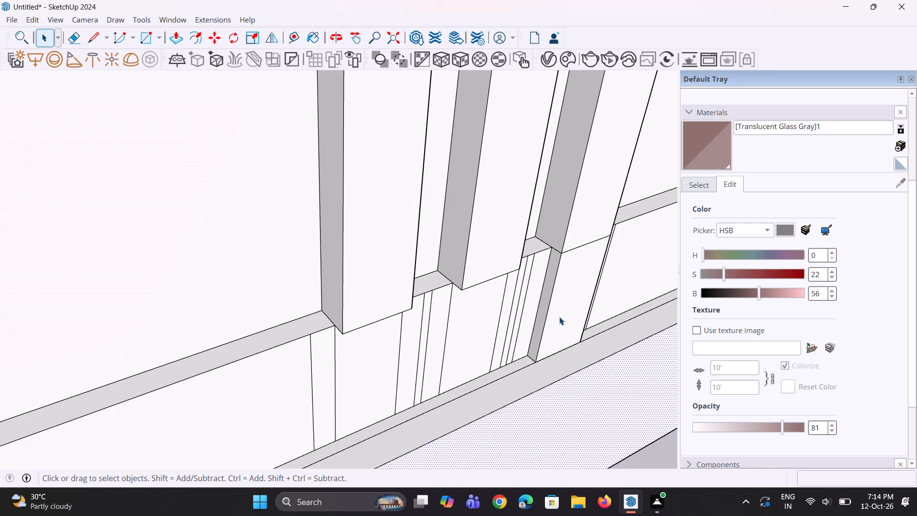
left_click(559, 317)
key("p")
left_click(557, 317)
left_click(511, 317)
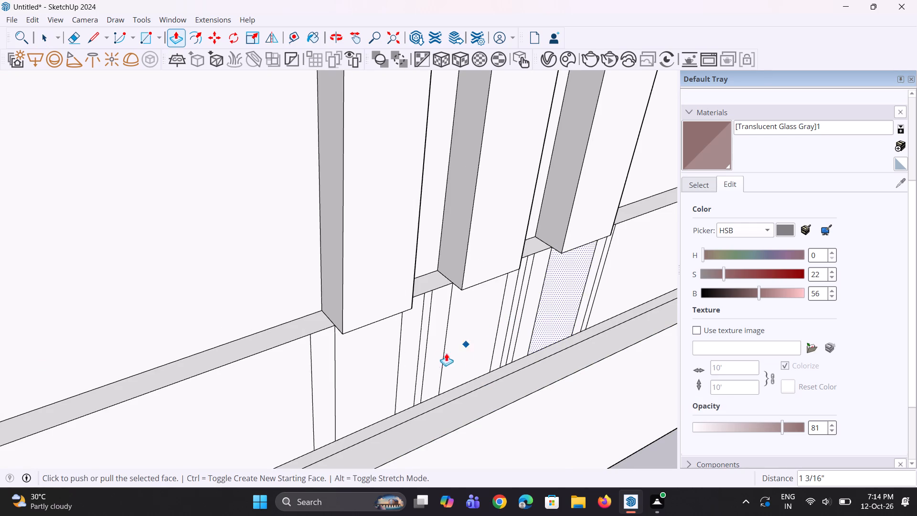
Erase the leftover vertical edges on the trough's inner wall below and between the three fins.
scroll(436, 354, "down", 2)
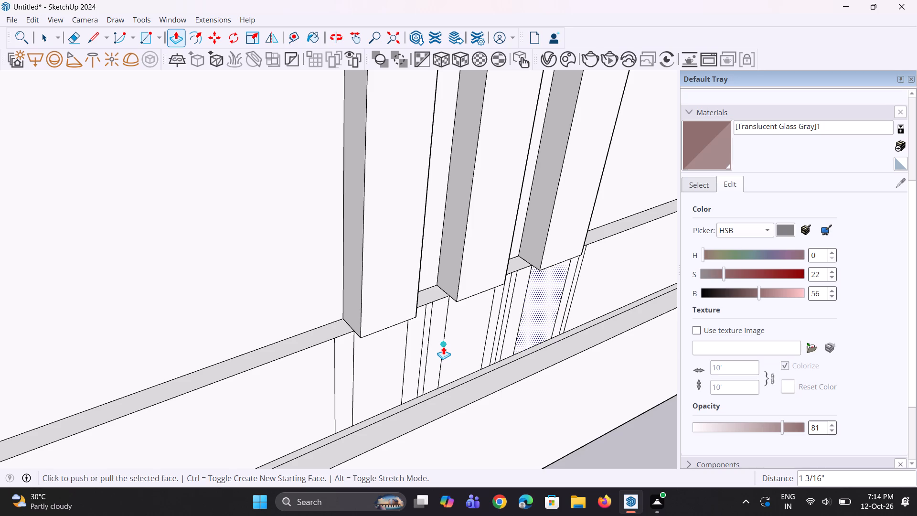
scroll(414, 328, "down", 4)
middle_click_drag(377, 360, 383, 428)
scroll(448, 305, "up", 2)
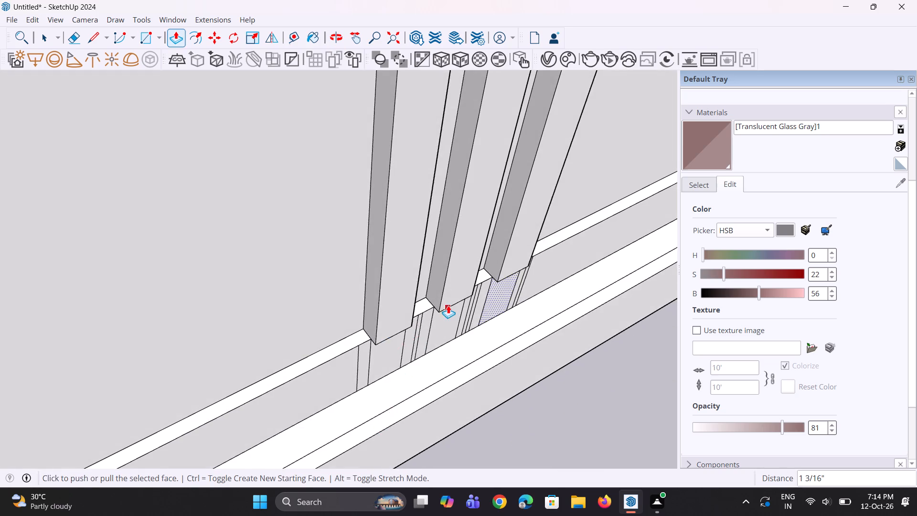
scroll(448, 305, "up", 6)
middle_click_drag(431, 382, 385, 330)
key("e")
scroll(285, 362, "up", 2)
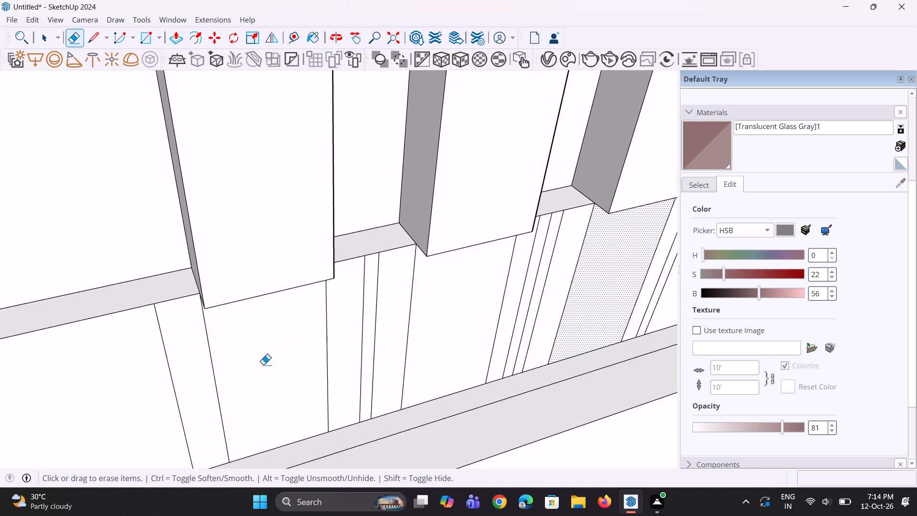
left_click_drag(157, 381, 415, 329)
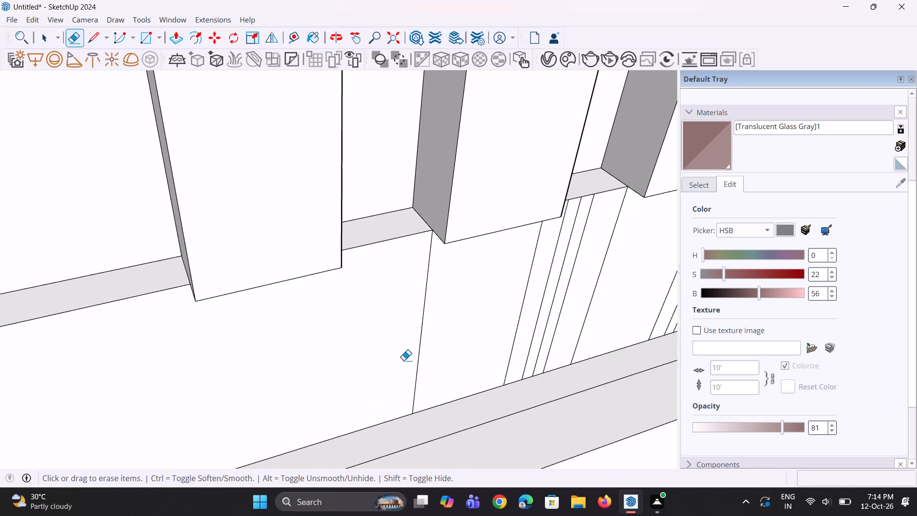
scroll(288, 387, "down", 4)
middle_click_drag(332, 374, 353, 374)
left_click_drag(366, 357, 587, 294)
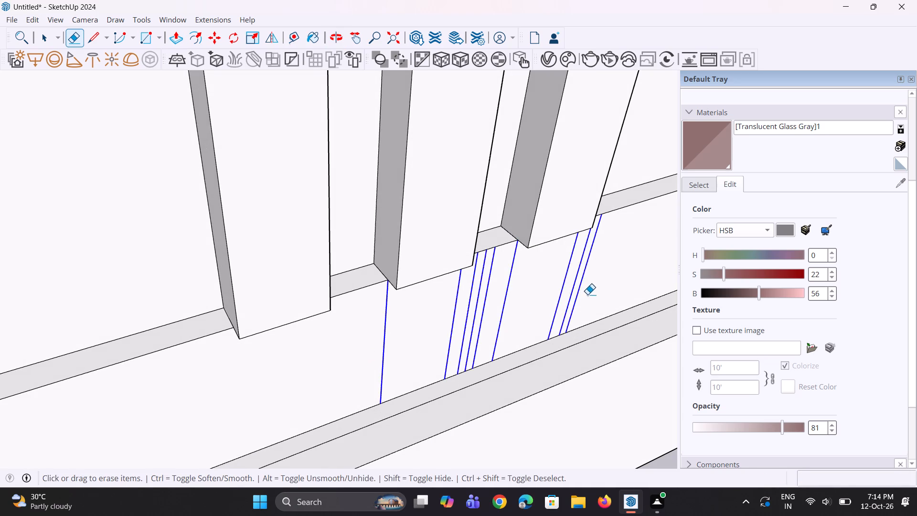
left_click_drag(587, 294, 589, 293)
Examine the hollowed planter trough, fins and compound wall close up and against the whole house front.
scroll(314, 343, "down", 9)
middle_click_drag(313, 343, 523, 365)
scroll(452, 363, "down", 5)
middle_click_drag(500, 376, 368, 356)
scroll(368, 325, "down", 11)
middle_click_drag(390, 370, 309, 342)
scroll(313, 343, "up", 1)
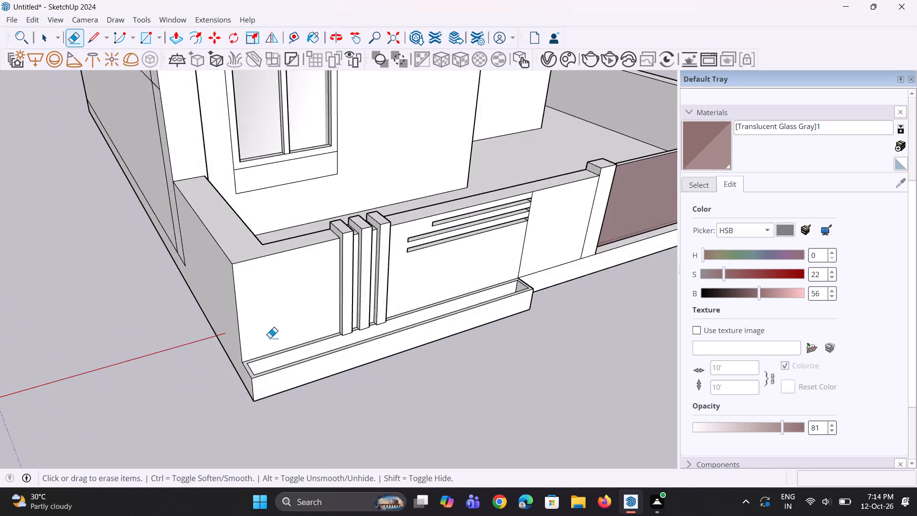
scroll(270, 338, "down", 5)
middle_click_drag(276, 347, 274, 332)
scroll(276, 336, "up", 1)
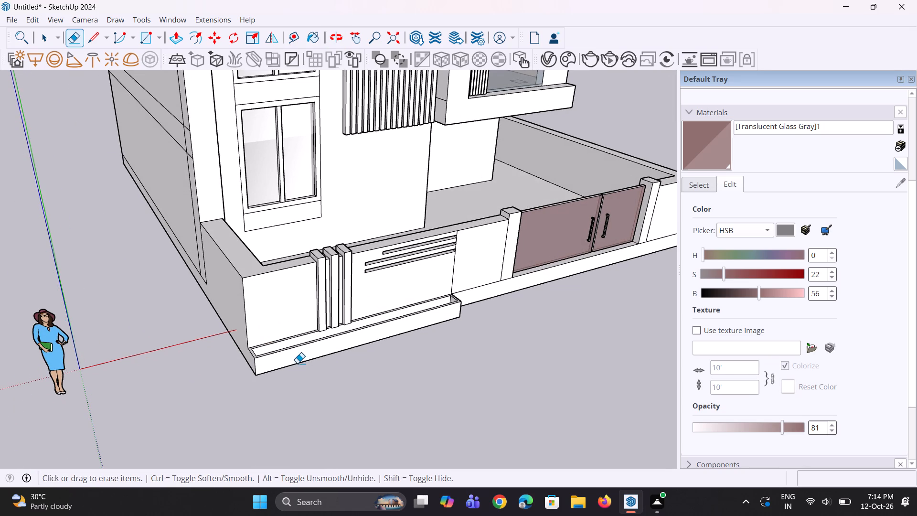
scroll(284, 325, "down", 12)
middle_click_drag(306, 372, 288, 337)
scroll(288, 337, "up", 3)
scroll(288, 337, "down", 3)
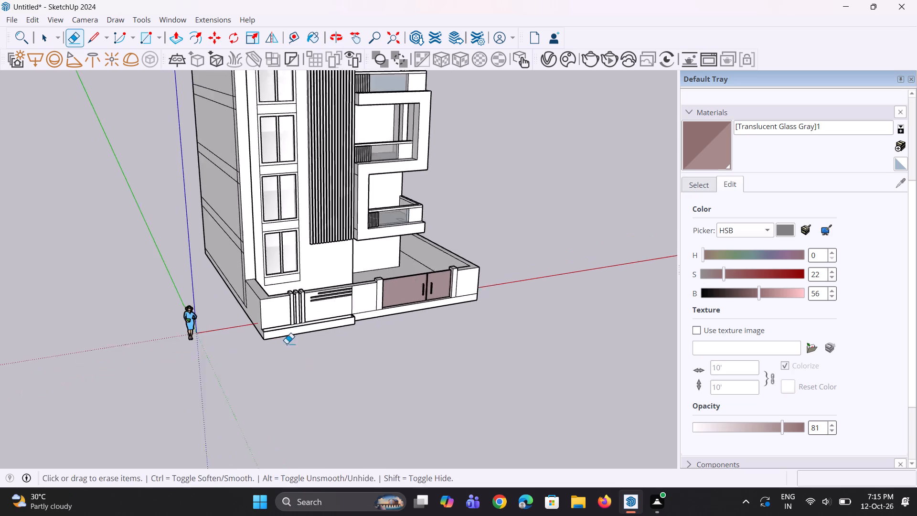
Save the house model in the Documents folder under the file name sasasa.
scroll(287, 344, "down", 2)
middle_click_drag(286, 353, 269, 316)
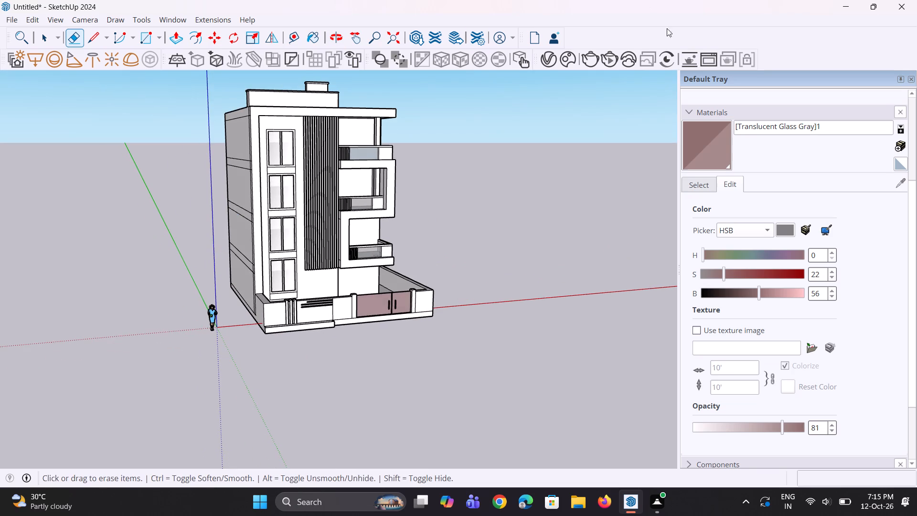
right_click_drag(29, 0, 0, 25)
scroll(427, 267, "up", 1)
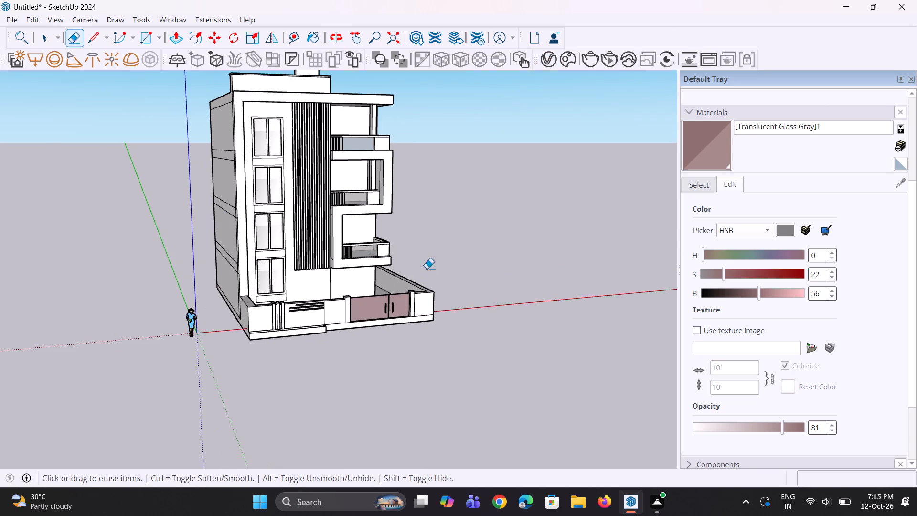
key("ctrl+s")
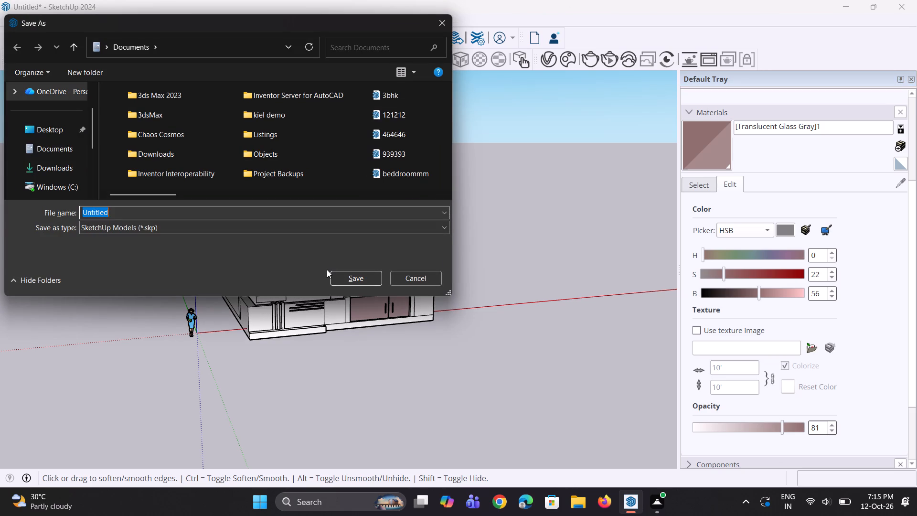
type("sasasa")
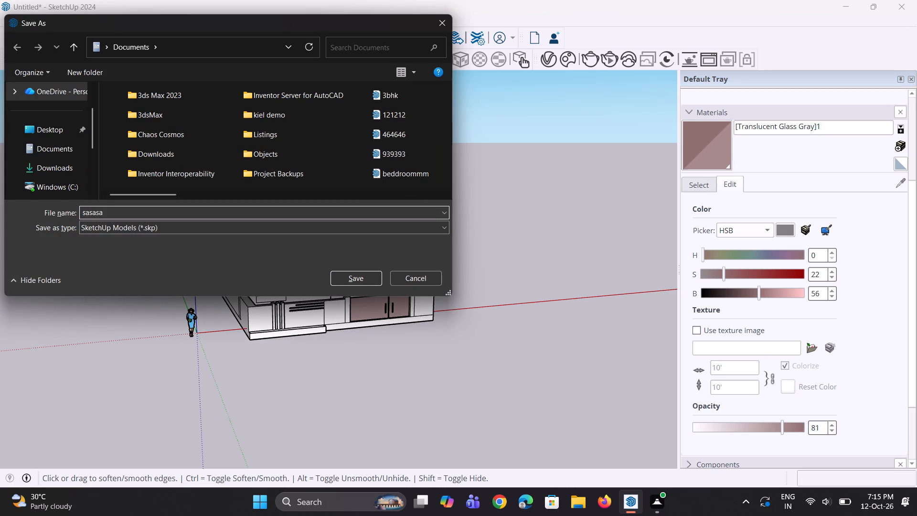
key("Return")
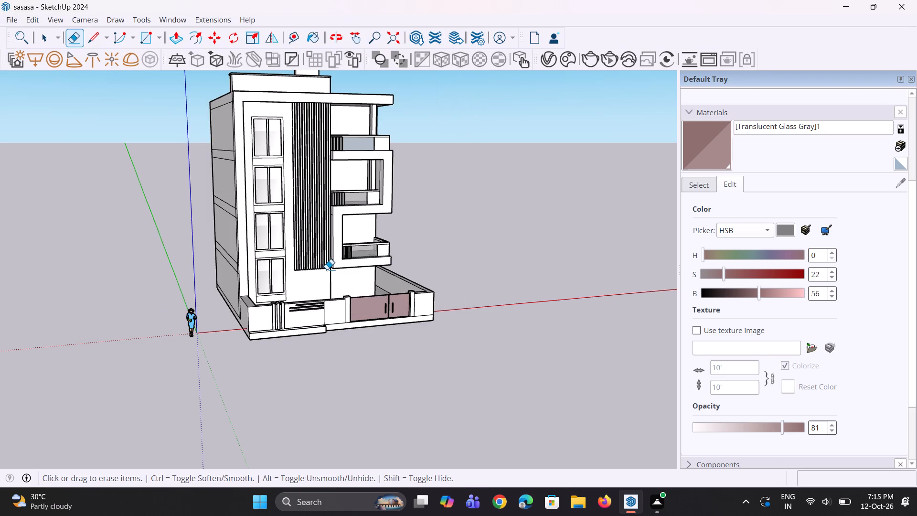
Import the Planting+101 model from the Downloads folder and place it on the ground beside the house, beyond the gate end.
scroll(328, 283, "down", 4)
scroll(359, 259, "up", 6)
middle_click_drag(331, 190, 332, 224)
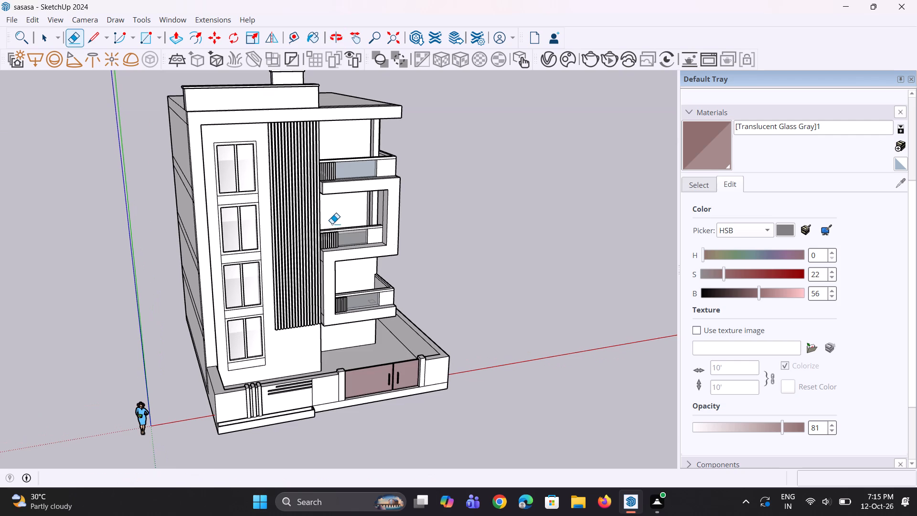
key("space")
key("space")
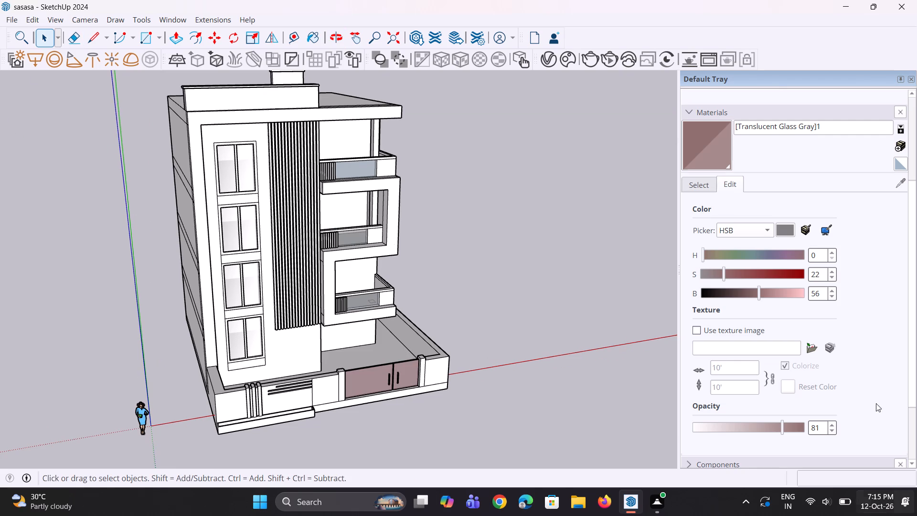
left_click(11, 19)
left_click(73, 189)
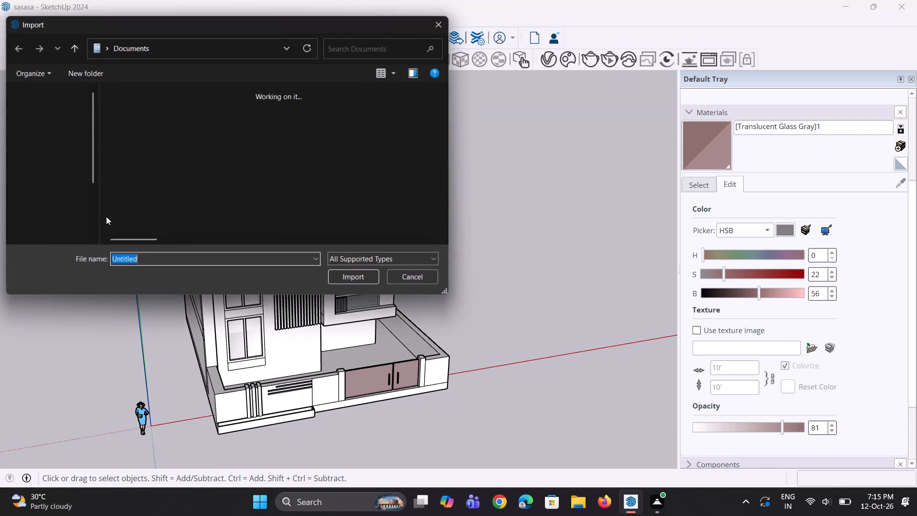
left_click(68, 172)
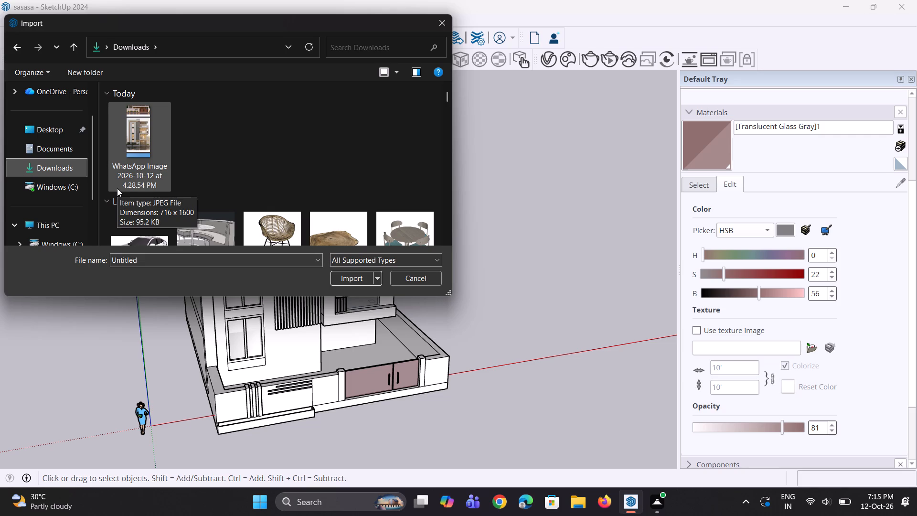
scroll(186, 163, "down", 12)
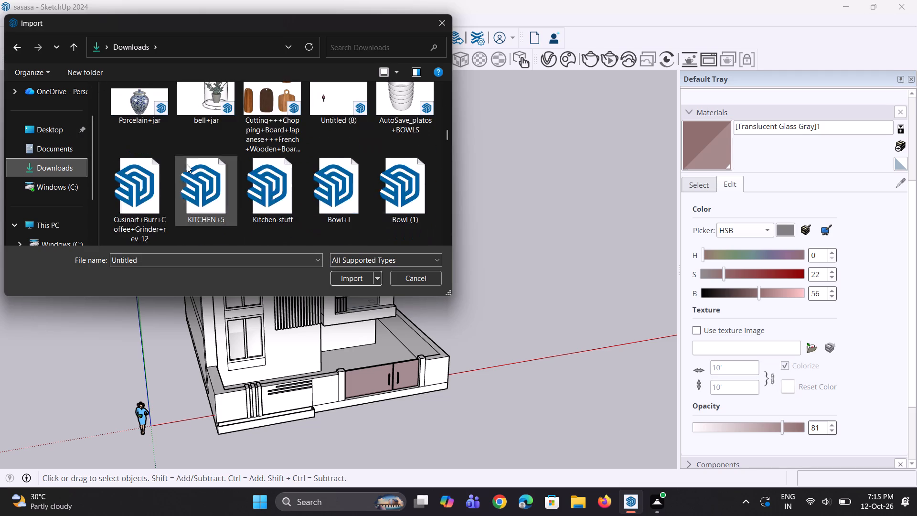
scroll(187, 165, "down", 8)
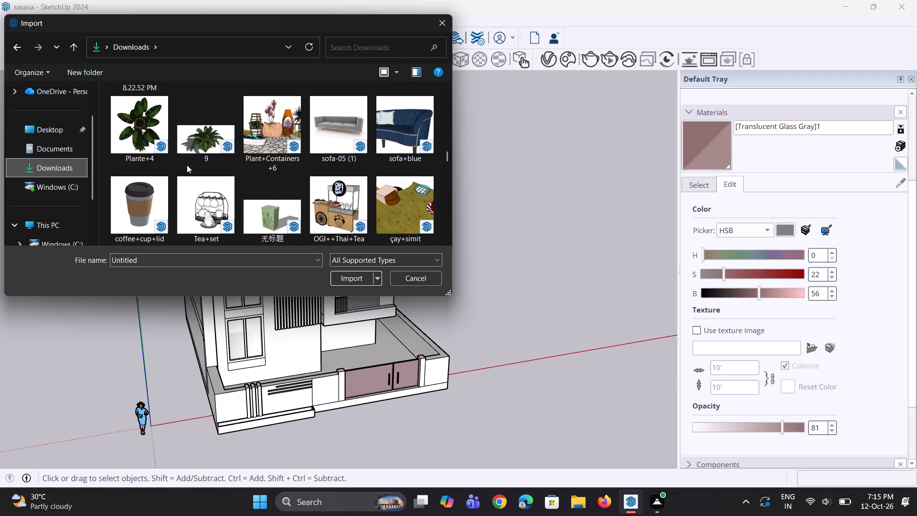
scroll(210, 153, "down", 3)
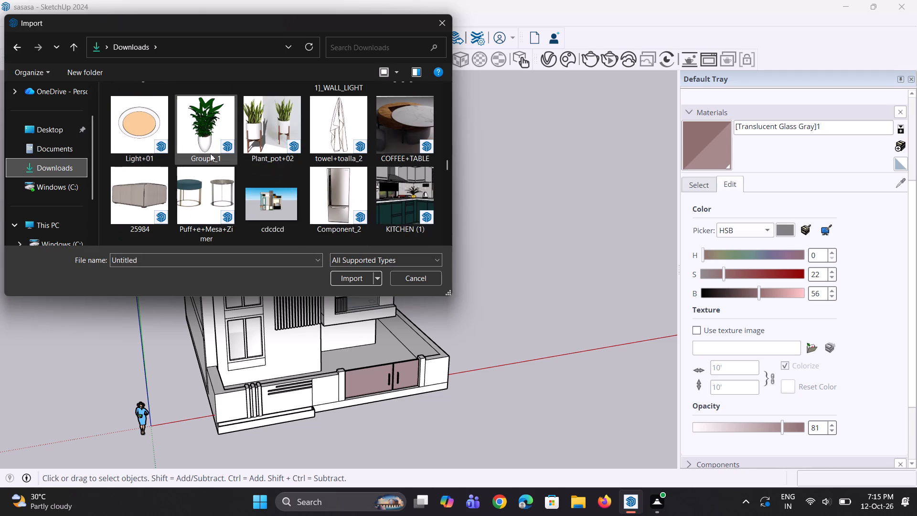
scroll(210, 153, "down", 4)
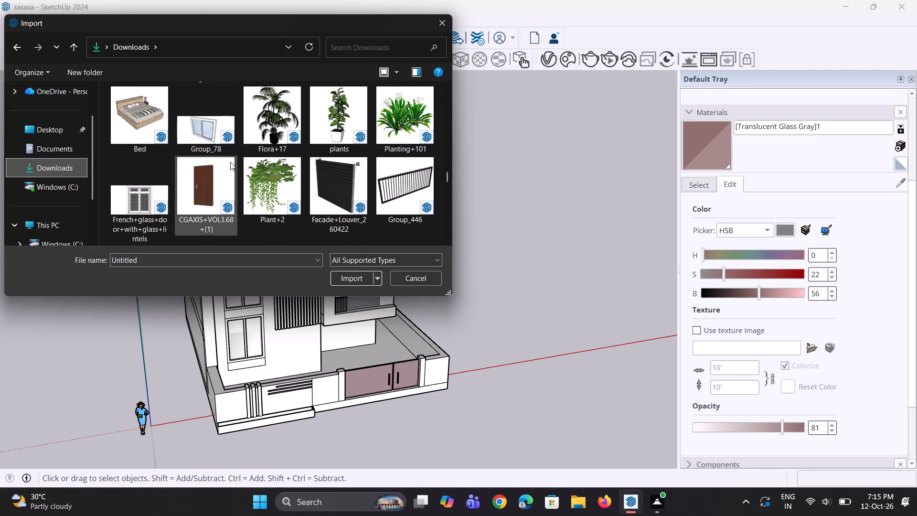
left_click_drag(392, 120, 513, 317)
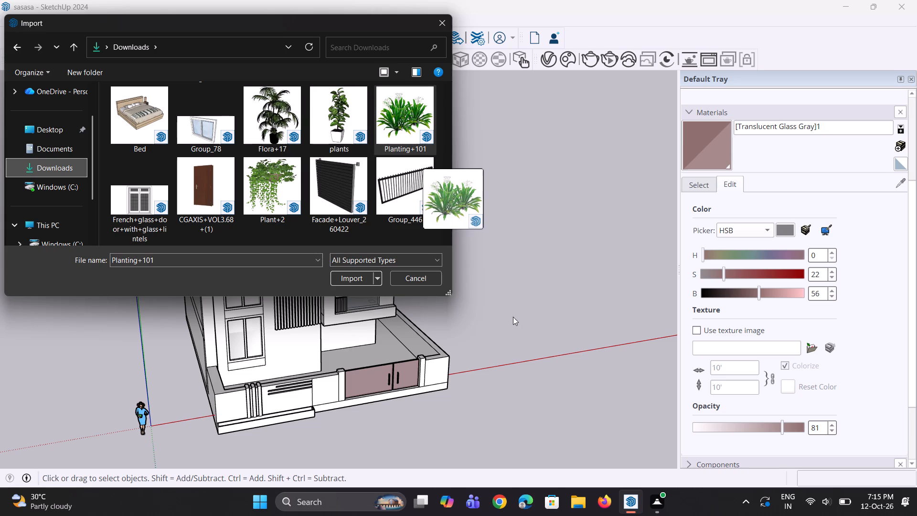
left_click_drag(513, 317, 519, 331)
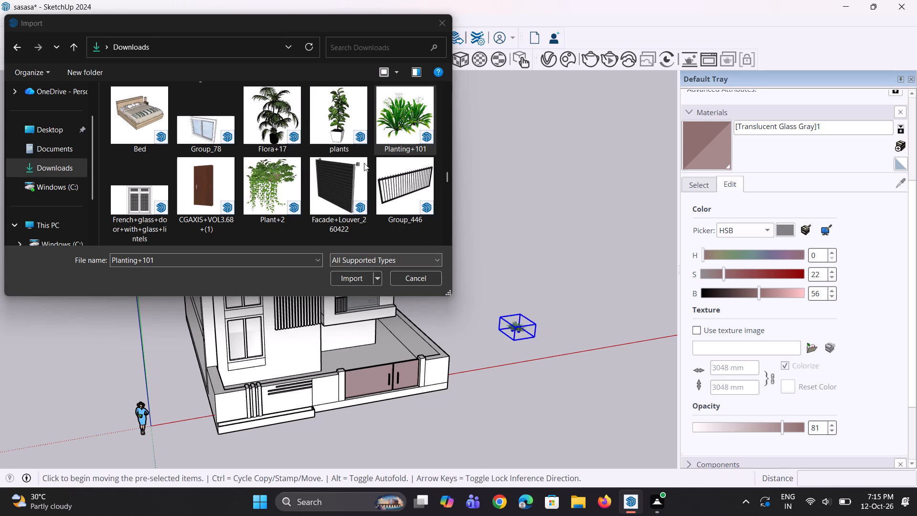
Import the Flora+17 potted plant from Downloads and place it just outside the compound's side wall.
left_click_drag(283, 108, 479, 353)
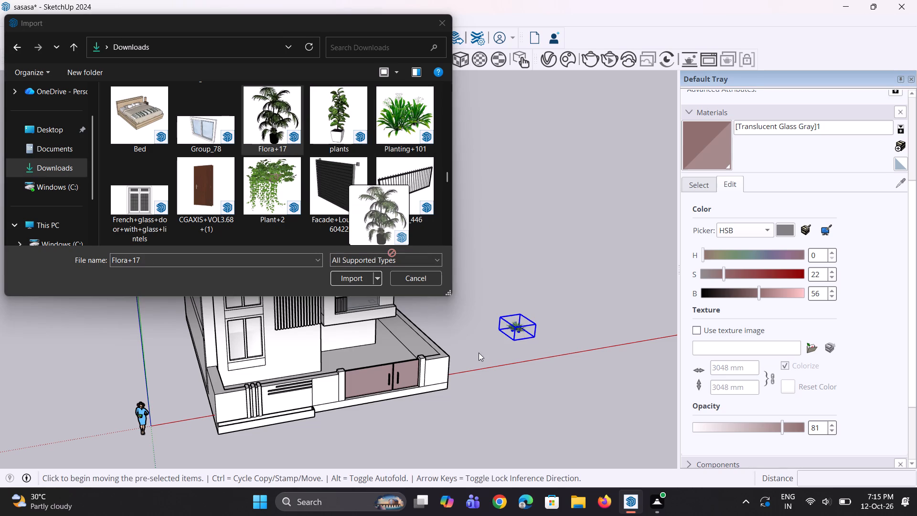
left_click_drag(479, 353, 479, 353)
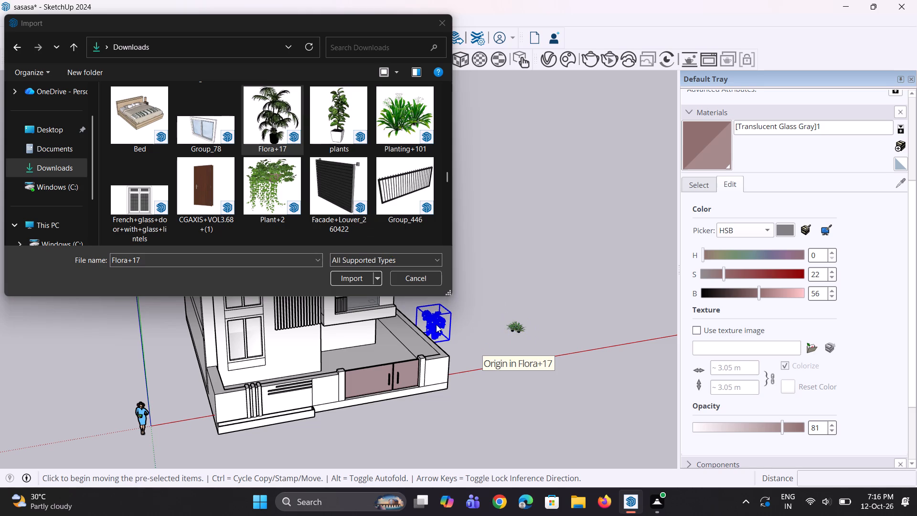
Import the potted plant model named plants and place it on the ground between Flora+17 and Planting+101.
left_click_drag(334, 108, 458, 331)
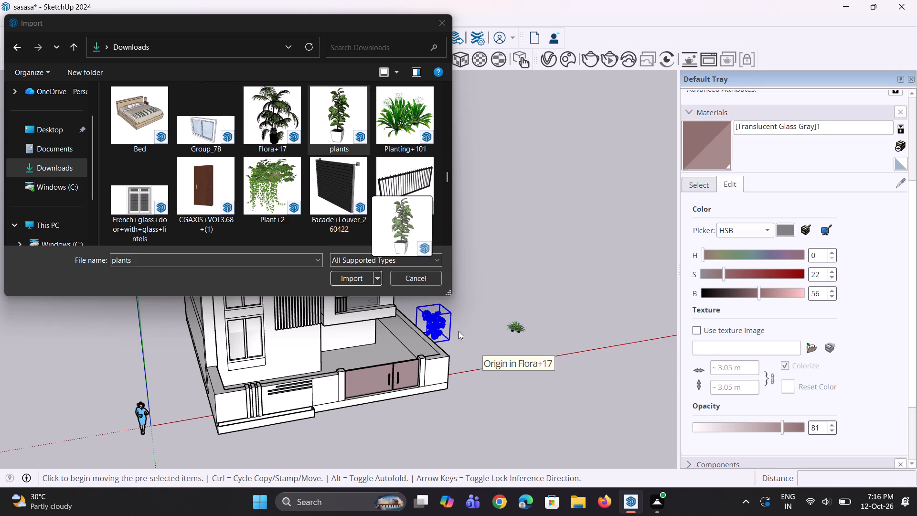
left_click_drag(458, 331, 476, 359)
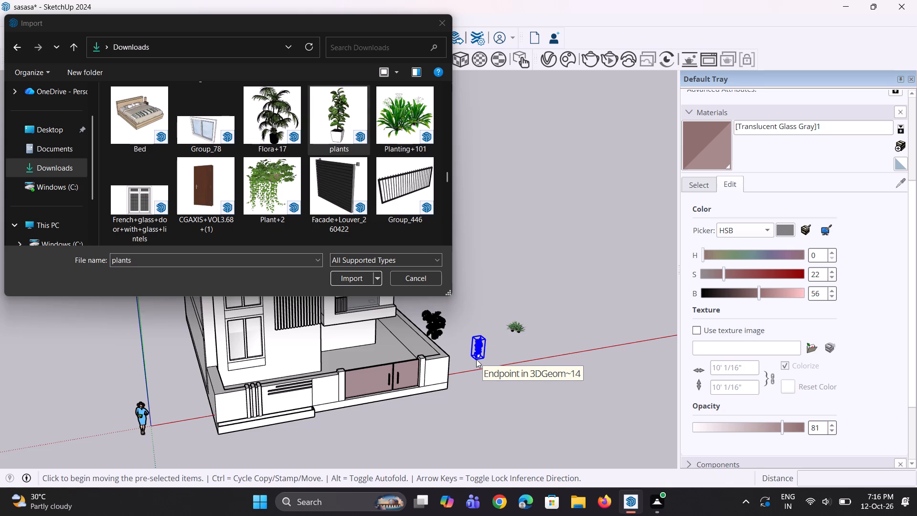
Import the Plant+2 hanging plant, place it behind Planting+101, and finish importing.
scroll(476, 359, "up", 3)
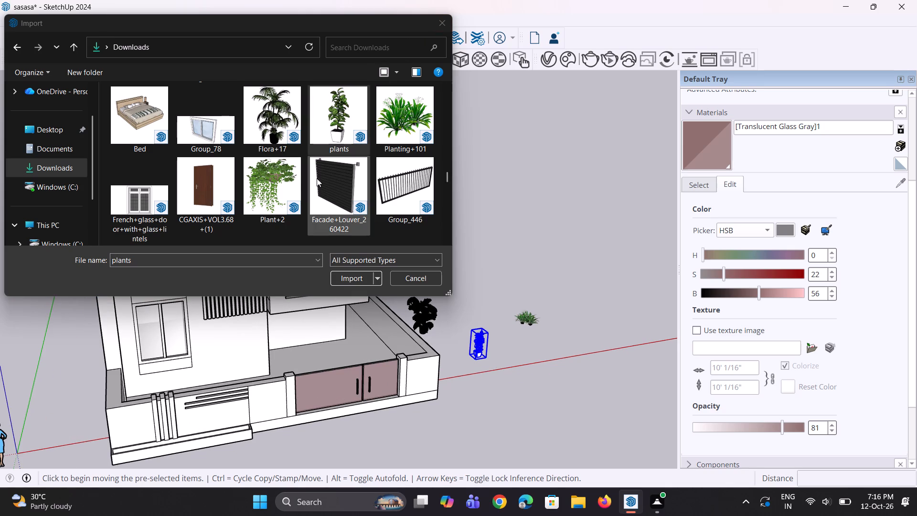
left_click_drag(282, 183, 526, 285)
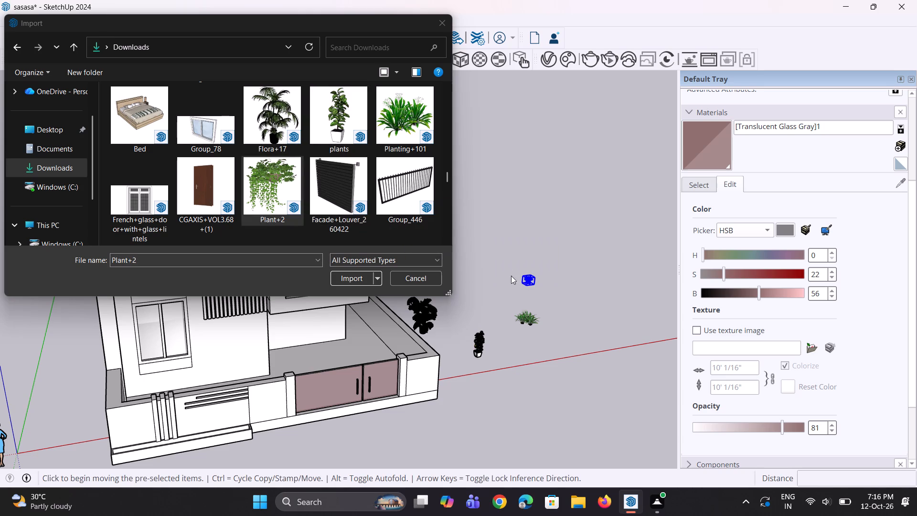
left_click(437, 24)
Copy the Planting+101 plant cluster to the ground in front of the planter trough, near the compound wall's fins.
scroll(379, 358, "up", 4)
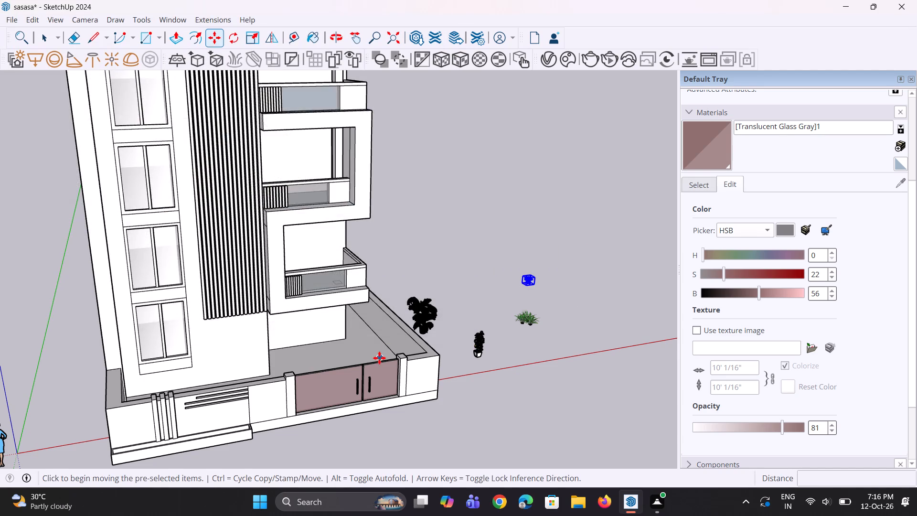
scroll(381, 336, "down", 10)
middle_click_drag(235, 417, 230, 347)
scroll(424, 345, "up", 6)
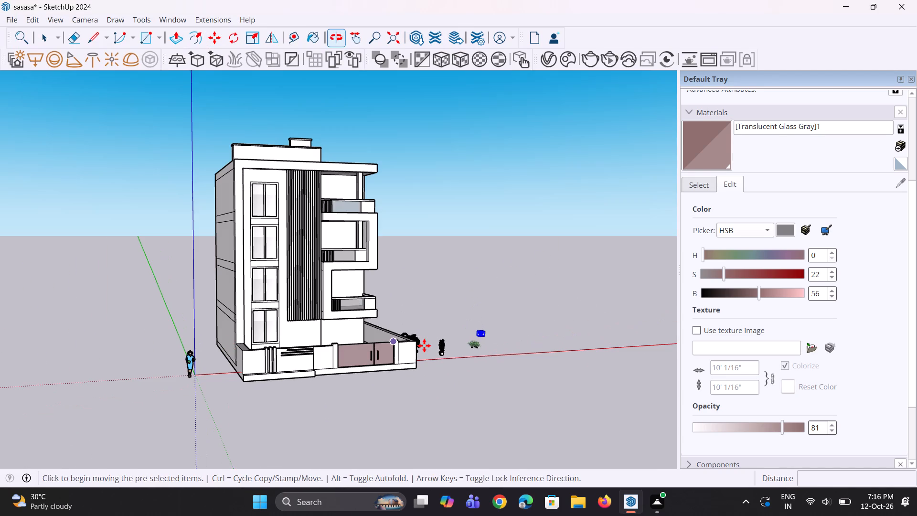
scroll(424, 345, "up", 14)
middle_click_drag(424, 345, 423, 357)
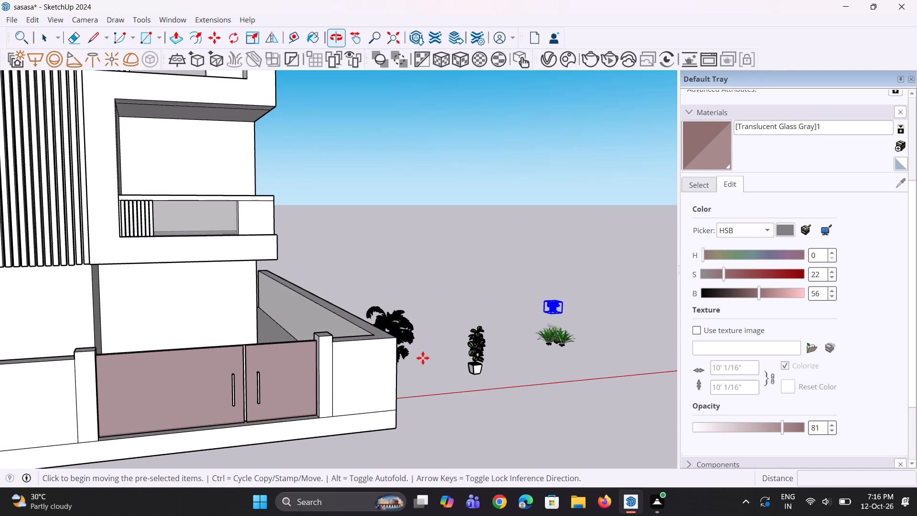
key("space")
key("space")
left_click(557, 337)
scroll(555, 351, "up", 2)
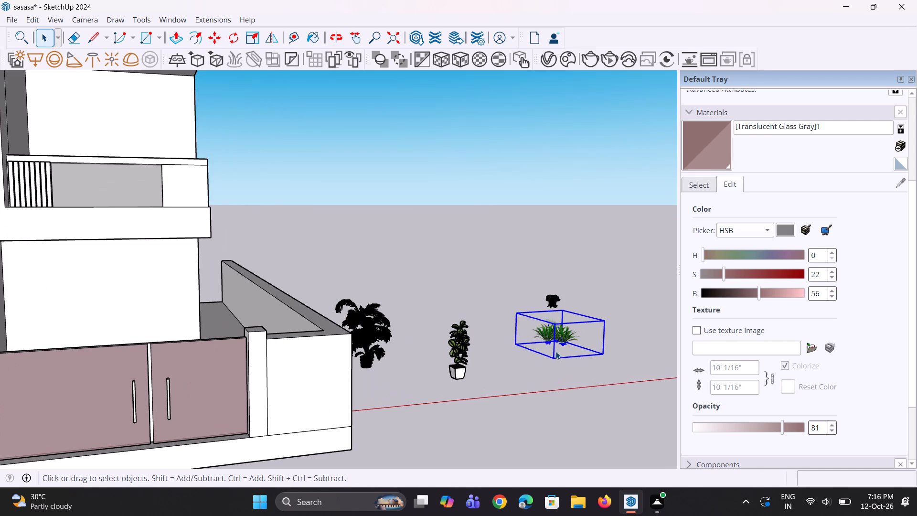
key("m")
left_click(555, 351)
scroll(556, 378, "down", 5)
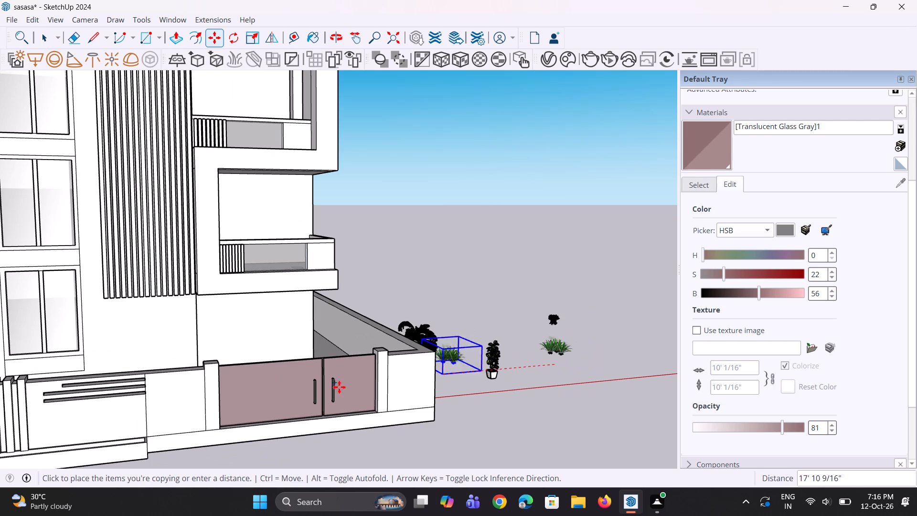
scroll(275, 398, "up", 3)
scroll(329, 383, "down", 4)
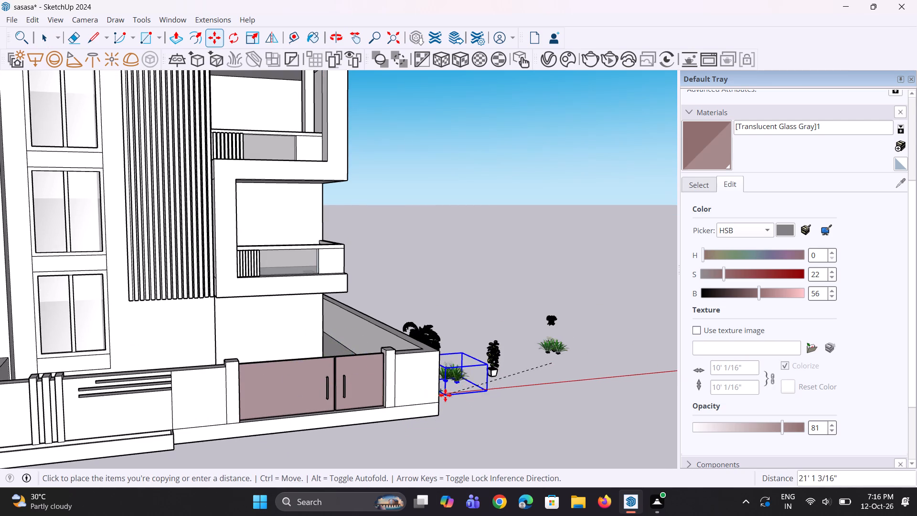
scroll(466, 380, "down", 5)
scroll(143, 445, "up", 12)
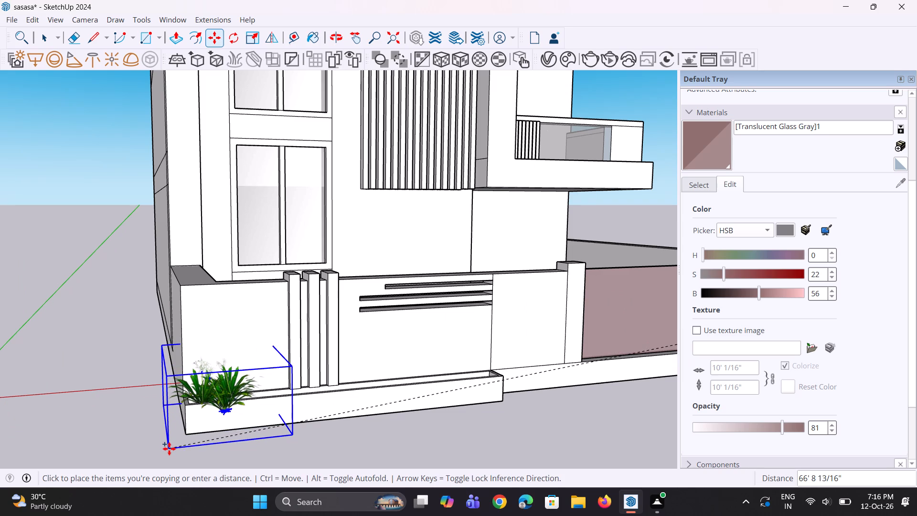
scroll(181, 422, "down", 9)
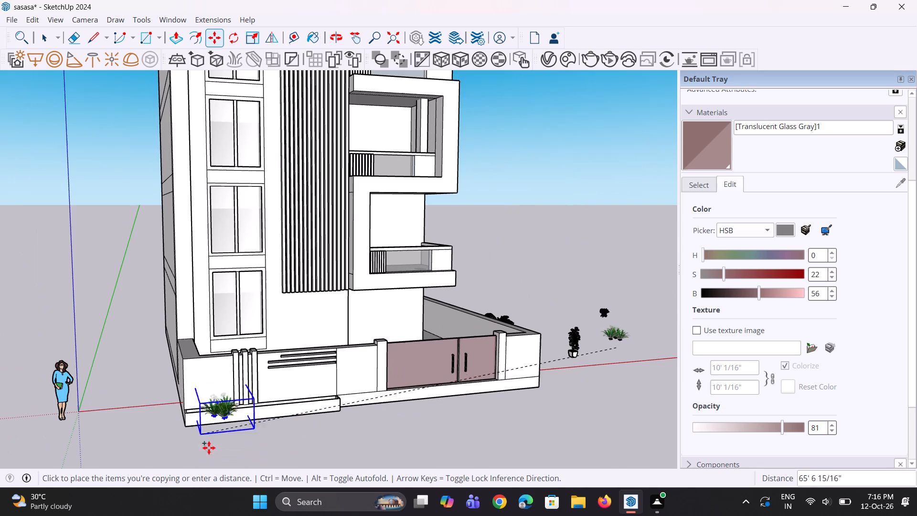
left_click(218, 462)
Rotate the copied plant cluster about 90 degrees on the ground plane so it runs parallel to the front planter trough.
scroll(224, 381, "down", 5)
middle_click_drag(247, 458, 236, 438)
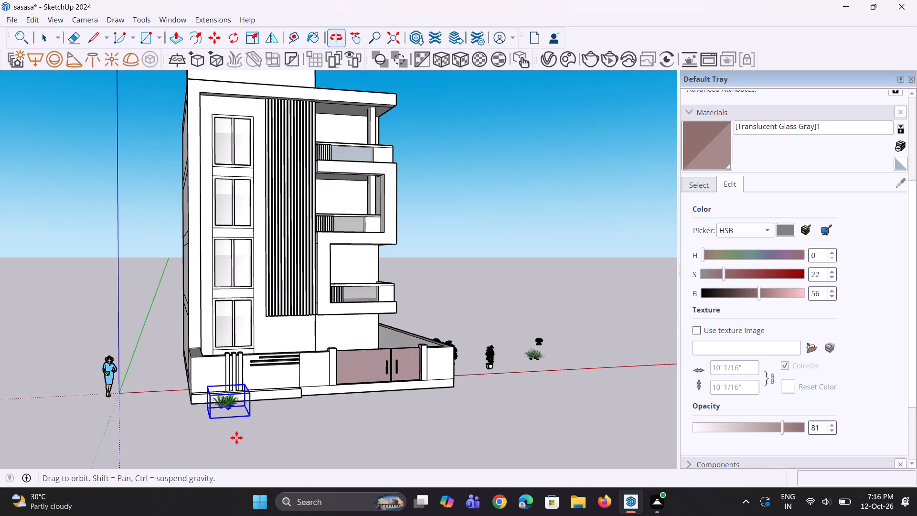
scroll(117, 388, "up", 4)
left_click(234, 42)
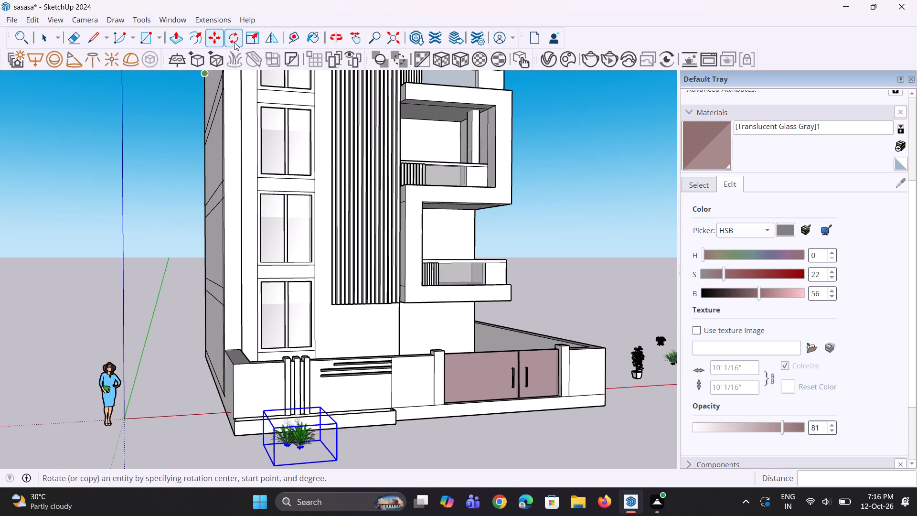
scroll(223, 259, "down", 7)
scroll(279, 389, "up", 1)
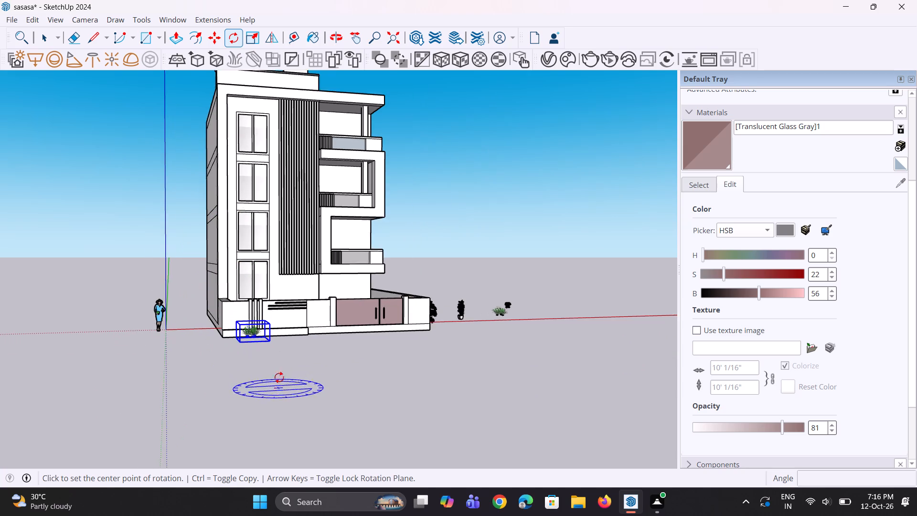
scroll(279, 377, "up", 1)
left_click(249, 361)
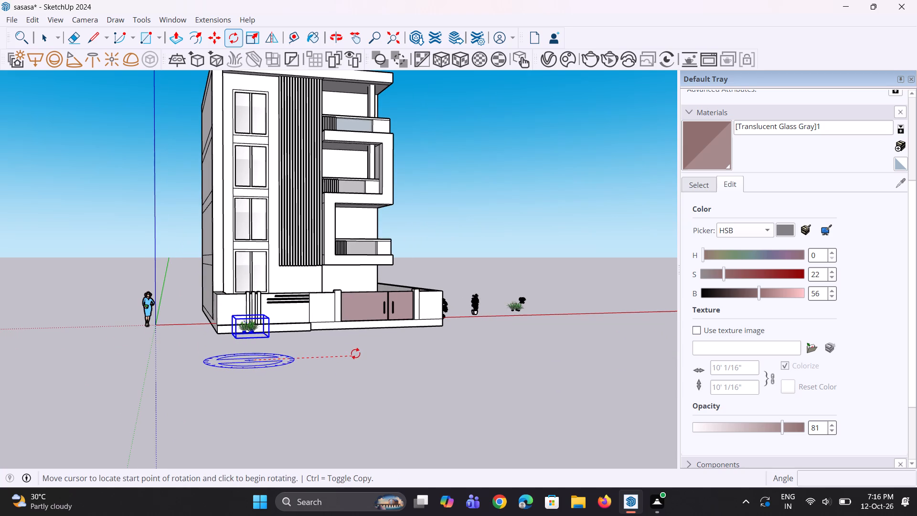
left_click(356, 355)
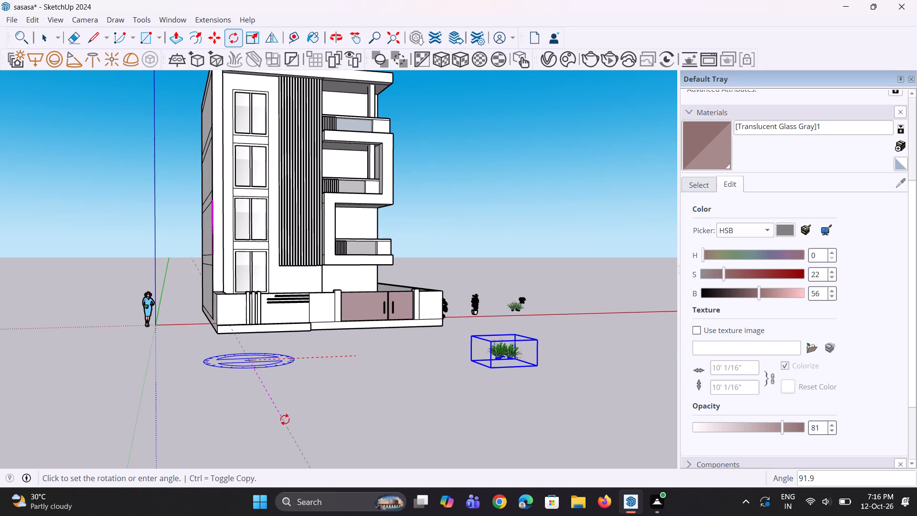
left_click(295, 419)
Move the rotated plant cluster about 49' 3 1/2" back to the planter trough's corner end, beside the compound wall's fins.
key("m")
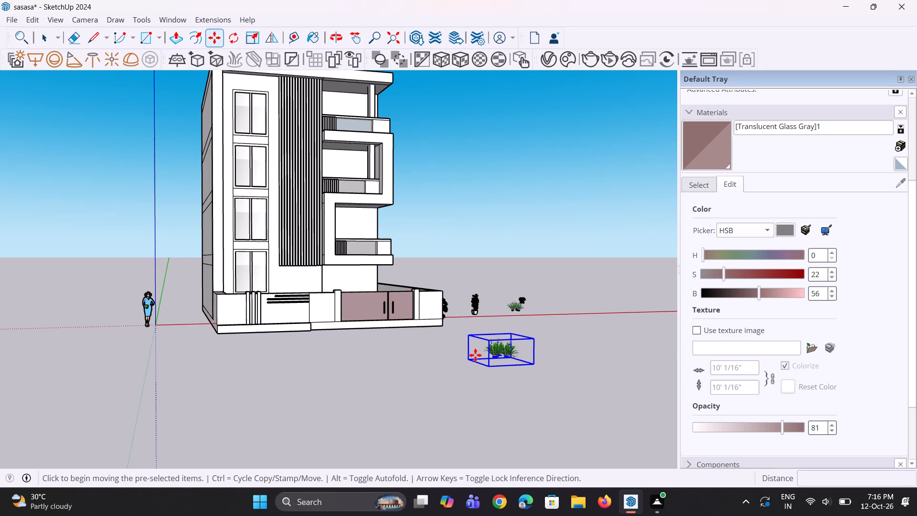
left_click(482, 367)
scroll(225, 357, "up", 4)
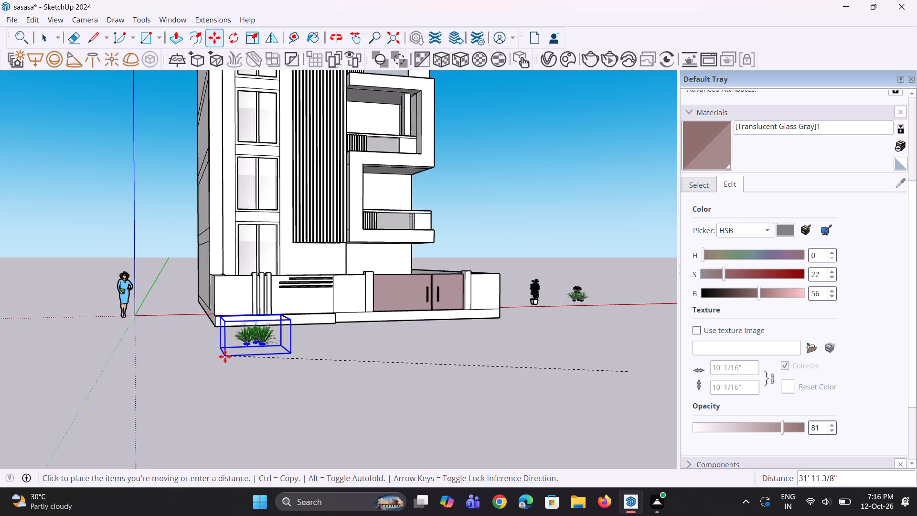
scroll(225, 356, "up", 11)
middle_click_drag(190, 338, 167, 450)
scroll(176, 414, "up", 1)
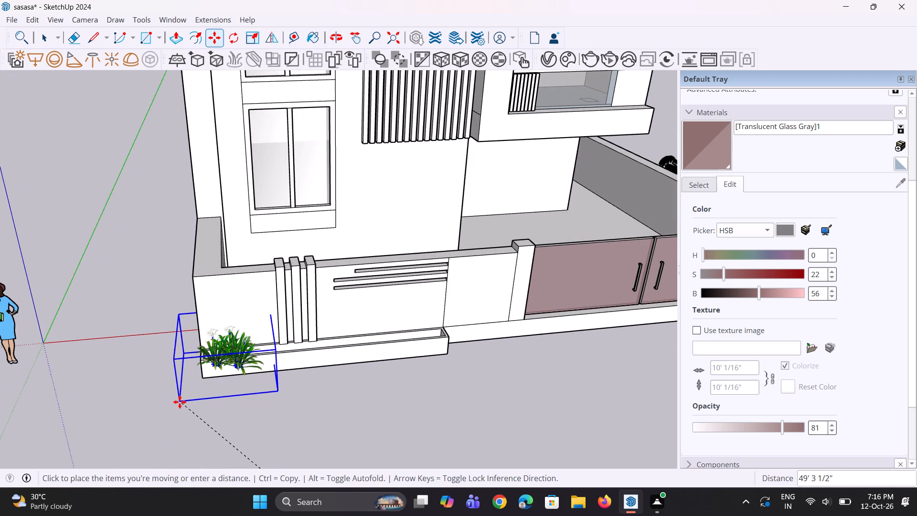
left_click(180, 402)
Shift the plant cluster about 1' 1" outward from the compound wall, to the front of the trough's corner end.
middle_click_drag(238, 429, 372, 434)
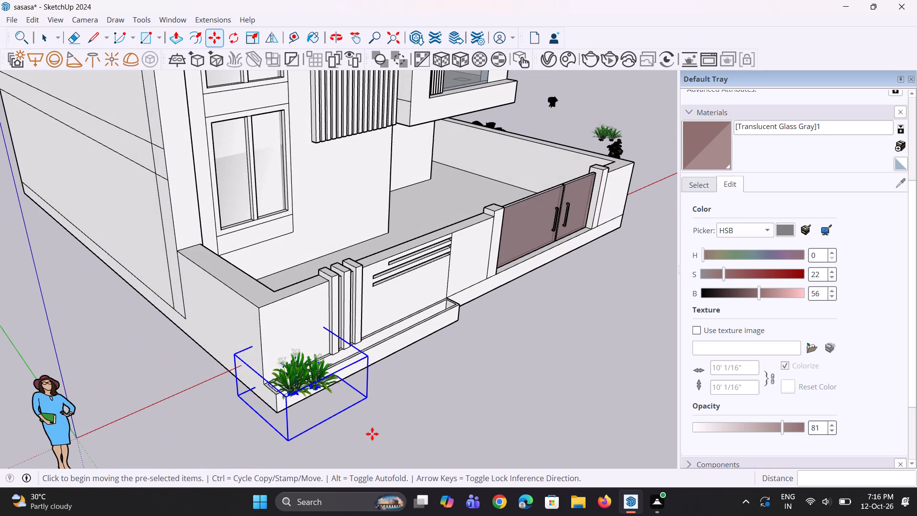
middle_click_drag(372, 434, 229, 429)
scroll(282, 394, "up", 1)
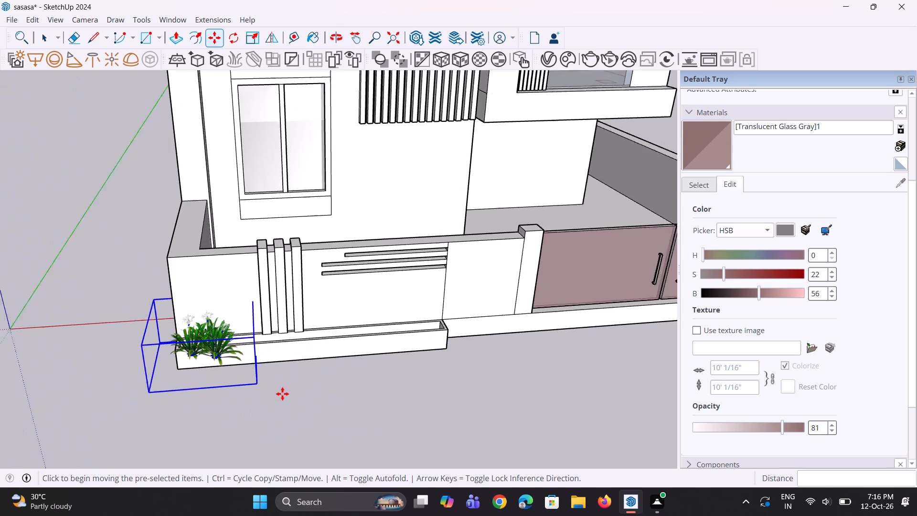
scroll(282, 394, "up", 11)
middle_click_drag(140, 395, 213, 399)
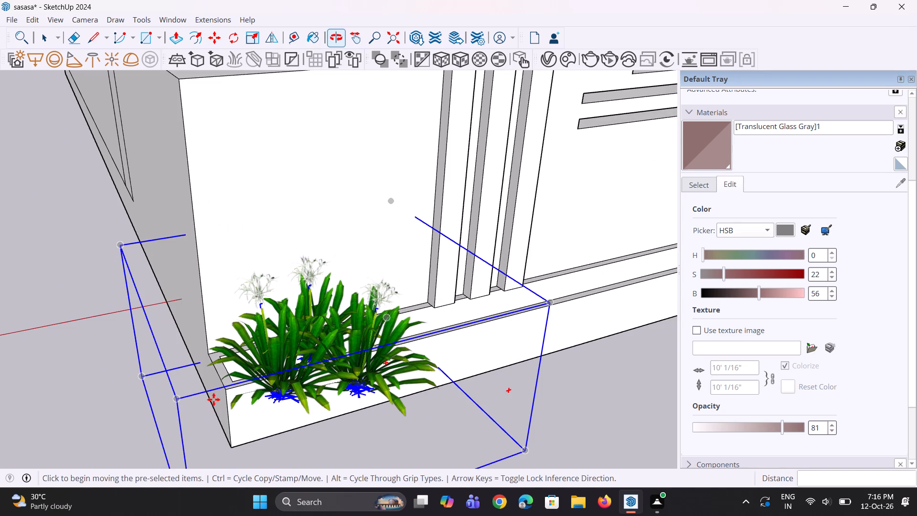
key("s")
scroll(305, 291, "down", 5)
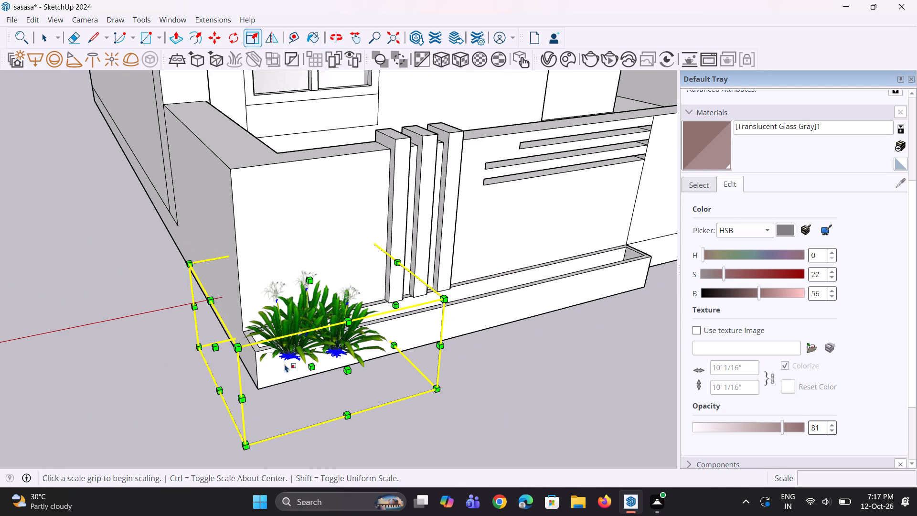
middle_click_drag(303, 369, 317, 370)
key("m")
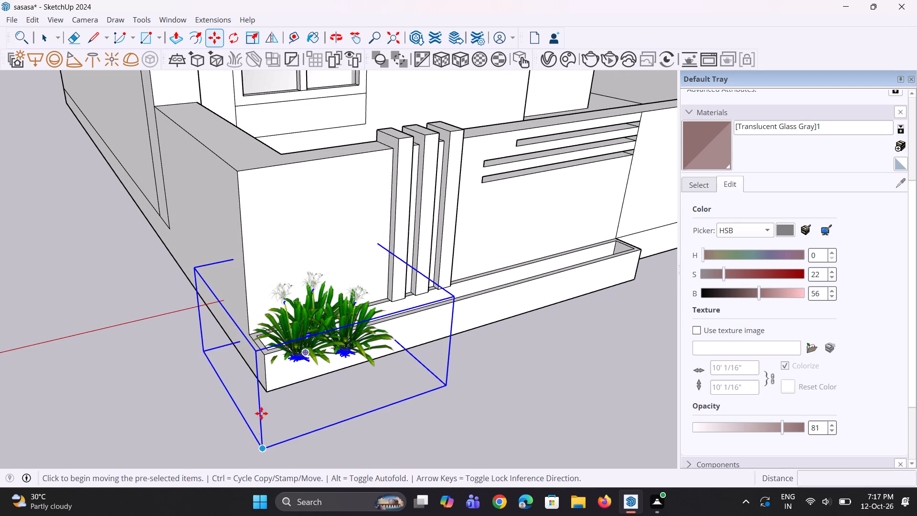
scroll(237, 344, "down", 9)
middle_click_drag(253, 362, 277, 376)
scroll(287, 410, "up", 4)
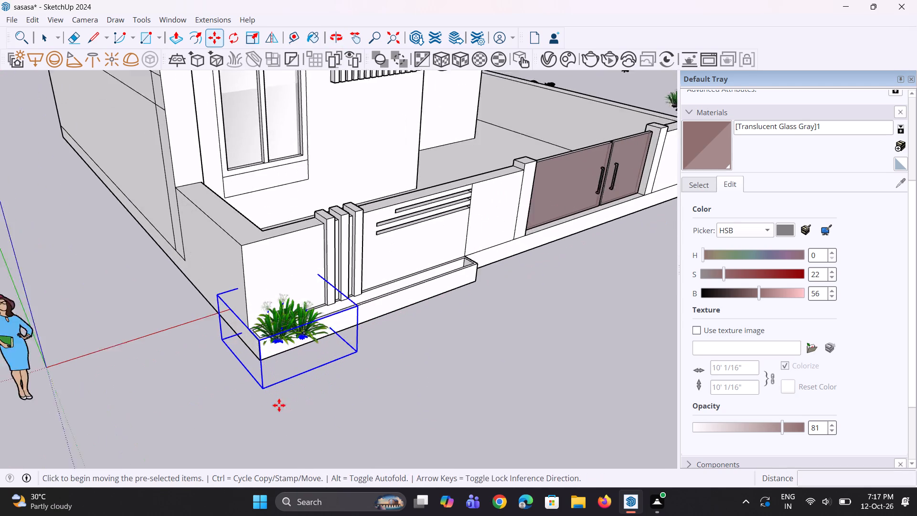
left_click(264, 389)
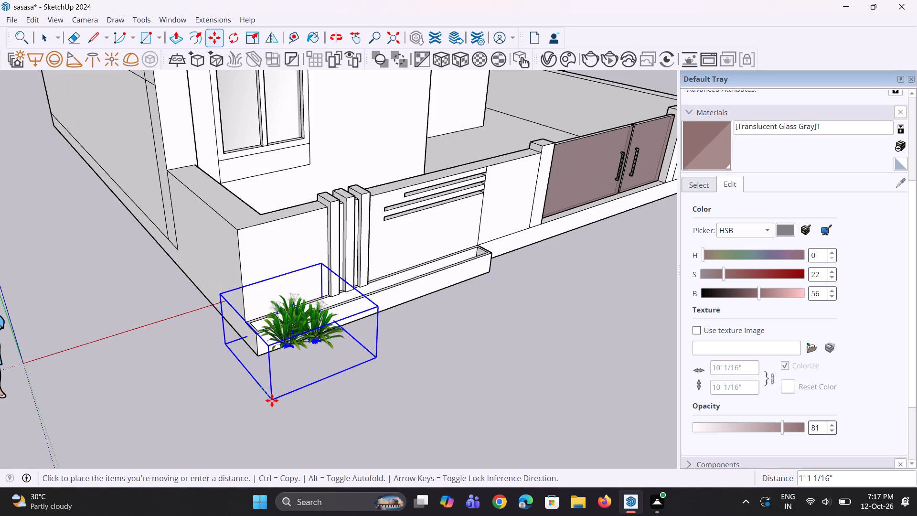
left_click(275, 405)
Scale the plant cluster down slightly, first uniformly and then from front to back, to suit the trough.
middle_click_drag(309, 405, 199, 441)
scroll(226, 339, "up", 2)
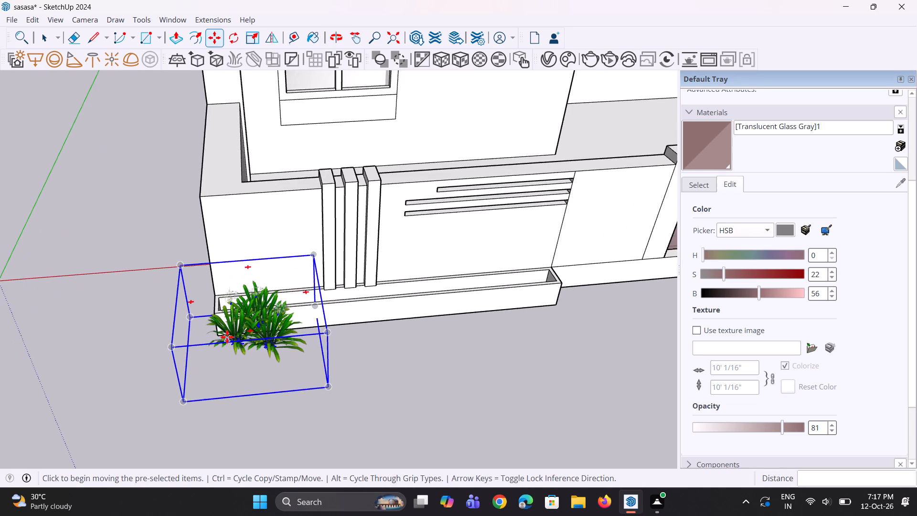
key("s")
scroll(270, 268, "up", 2)
left_click(320, 252)
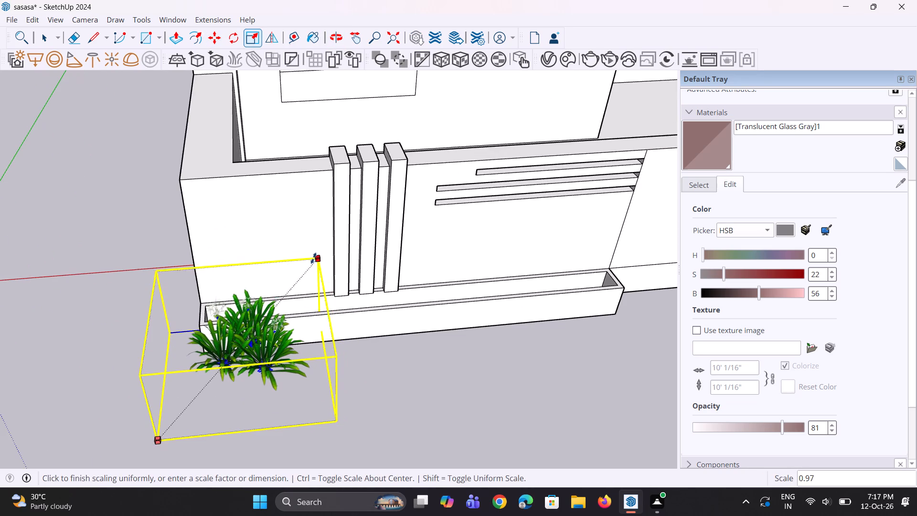
left_click(309, 261)
left_click(243, 401)
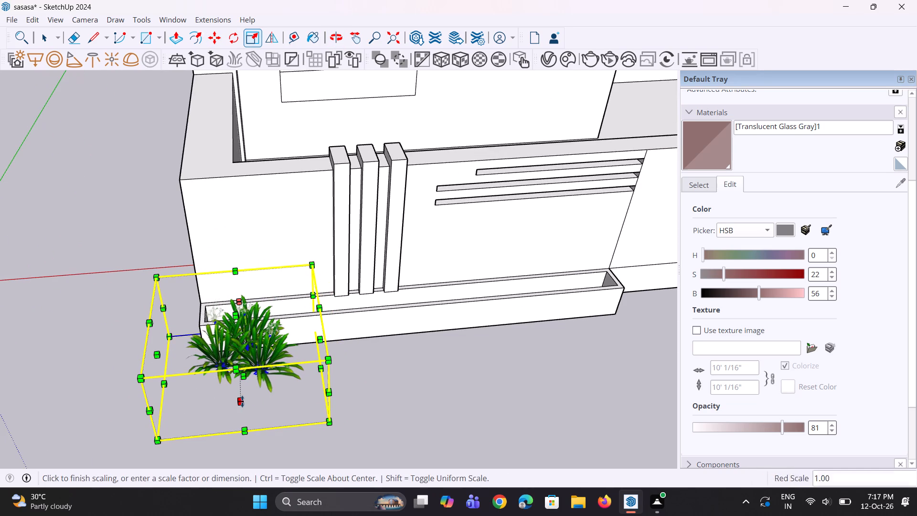
left_click(244, 377)
Move the scaled plant cluster about 1' 9 5/16" back into the planter trough at the compound wall's corner.
middle_click_drag(235, 410, 383, 379)
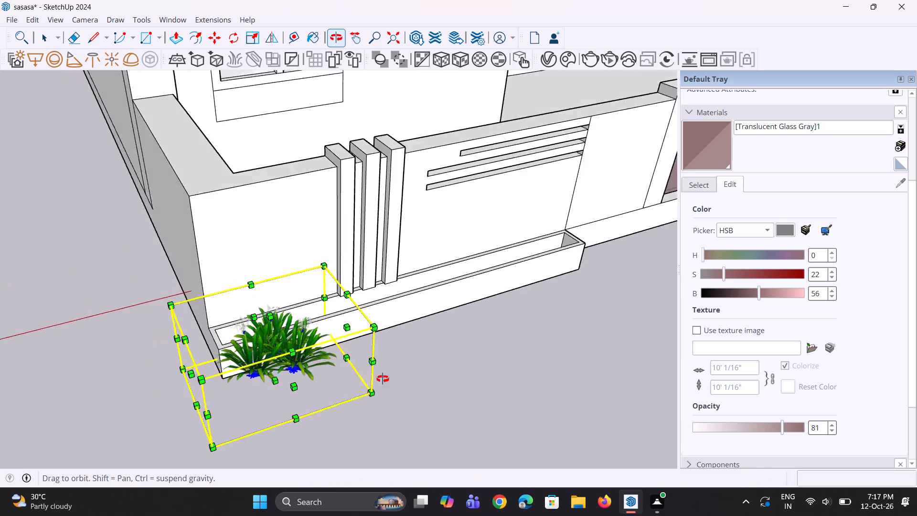
middle_click_drag(383, 379, 431, 360)
key("m")
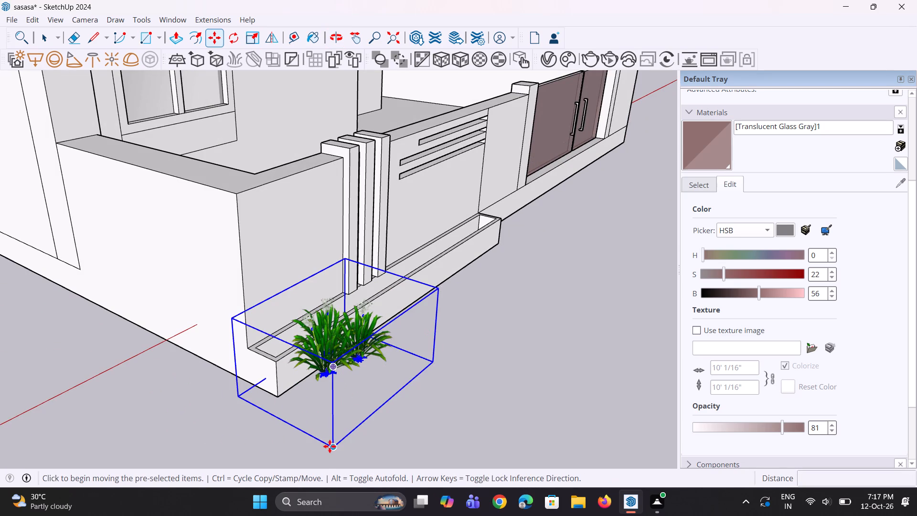
left_click(332, 447)
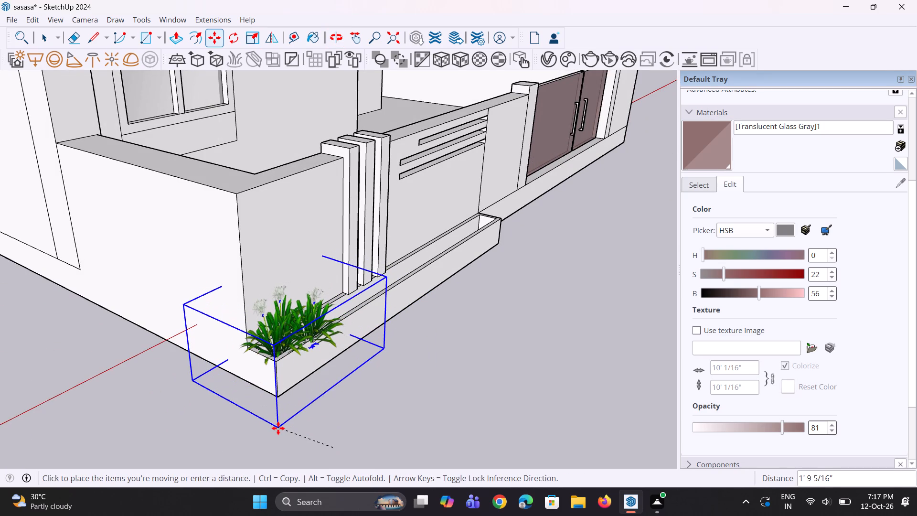
left_click(278, 428)
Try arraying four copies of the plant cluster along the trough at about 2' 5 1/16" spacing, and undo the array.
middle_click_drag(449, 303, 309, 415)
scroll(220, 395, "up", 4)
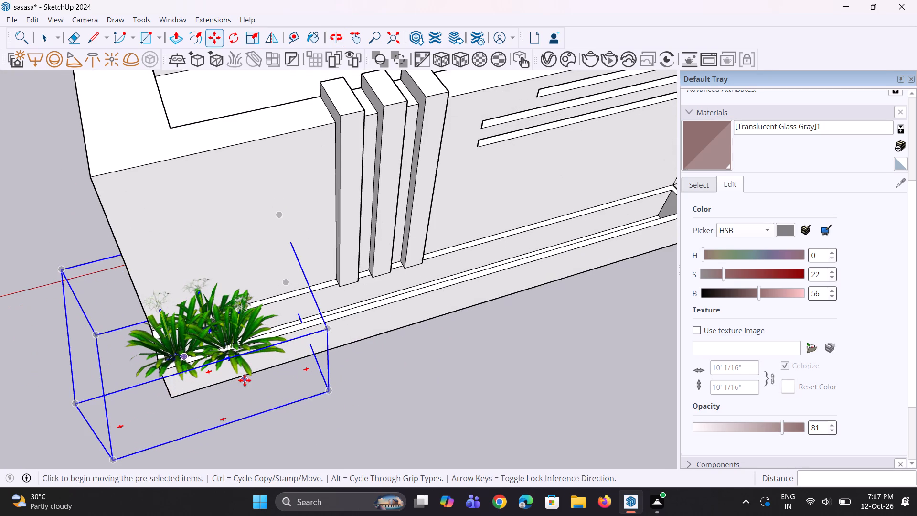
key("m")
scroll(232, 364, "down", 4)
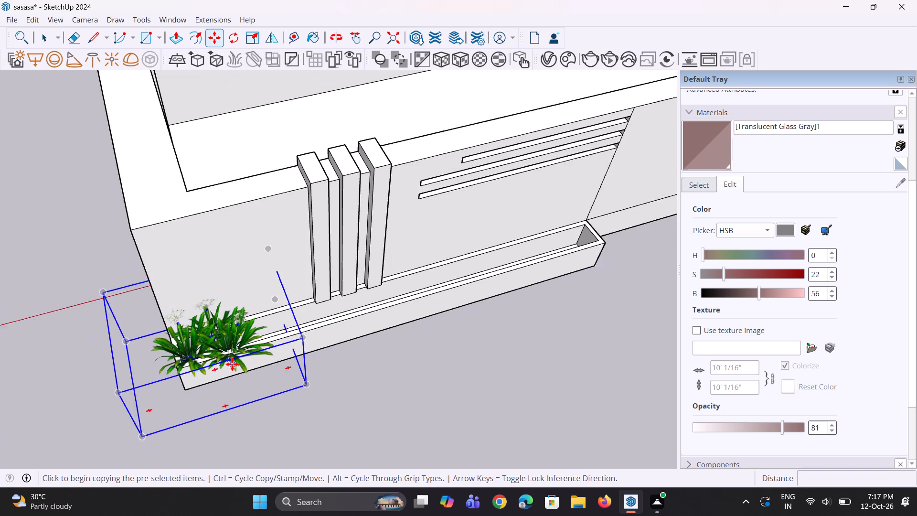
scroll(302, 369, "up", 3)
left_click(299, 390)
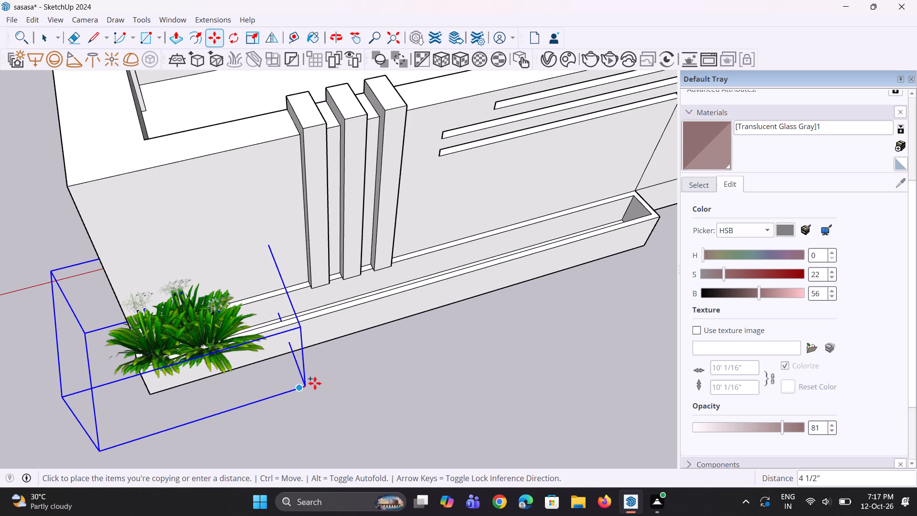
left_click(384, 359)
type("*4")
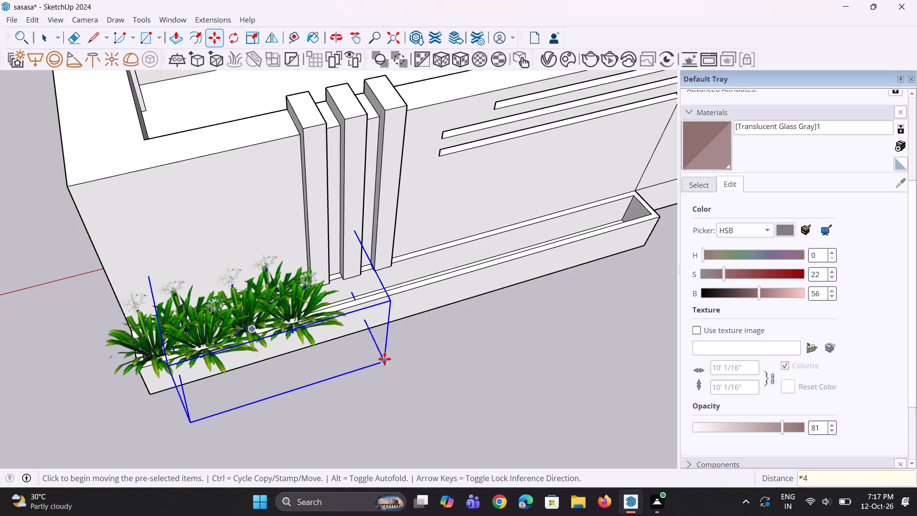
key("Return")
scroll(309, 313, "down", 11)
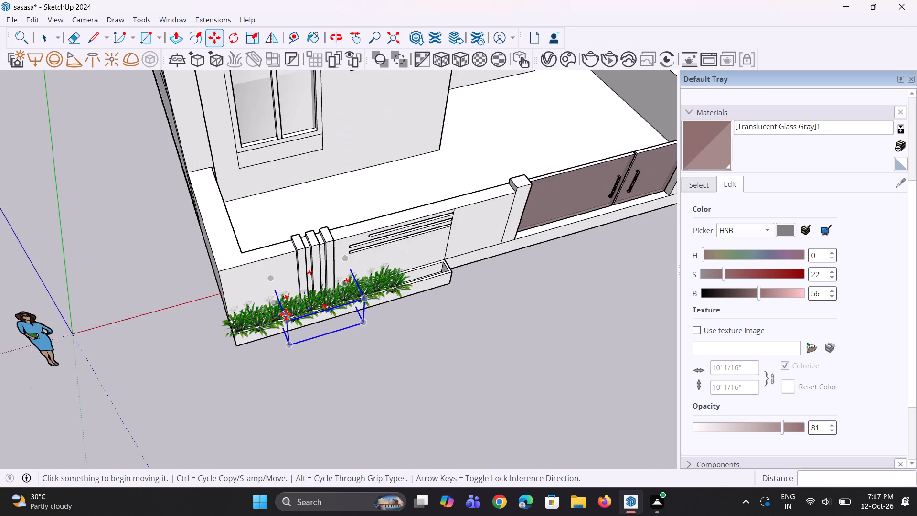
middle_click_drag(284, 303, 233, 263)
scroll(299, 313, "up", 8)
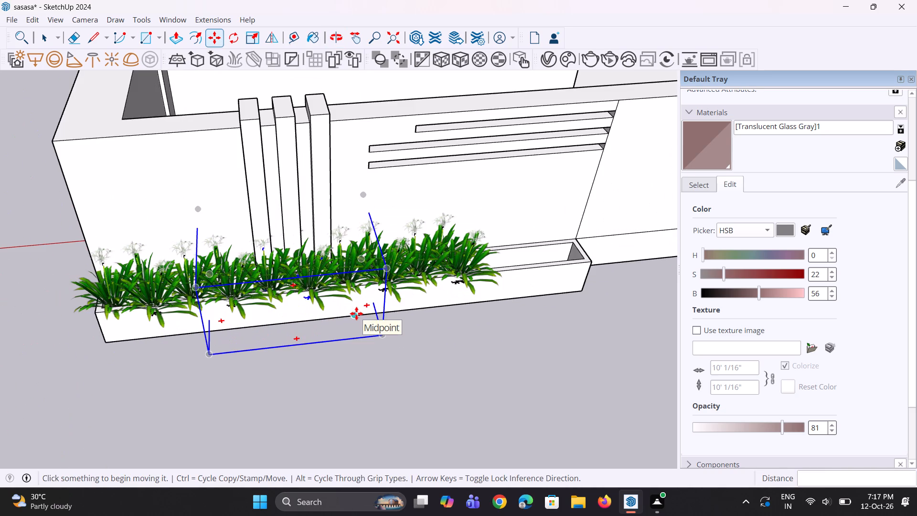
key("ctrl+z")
Copy the corner plant cluster about 12' 8 7/16" along the red axis to the trough's gate-side end.
key("space")
key("space")
left_click(172, 288)
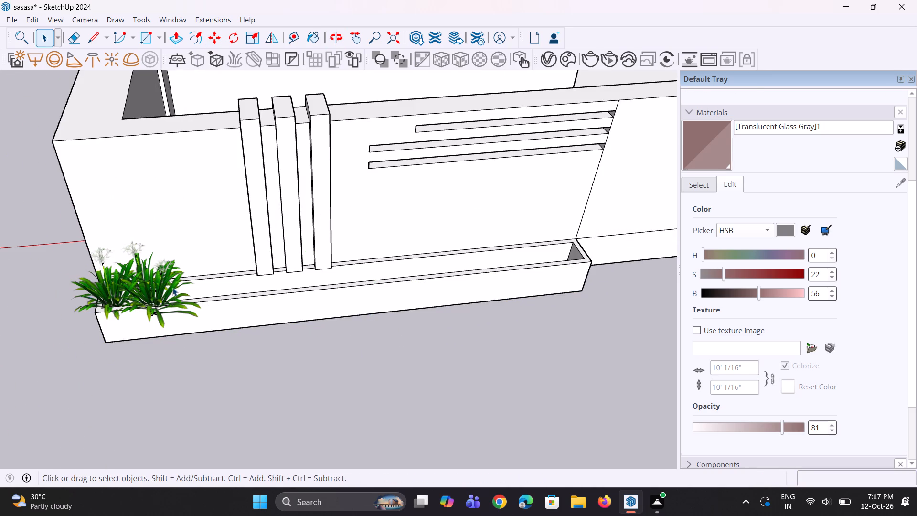
scroll(163, 301, "up", 1)
key("m")
left_click(163, 301)
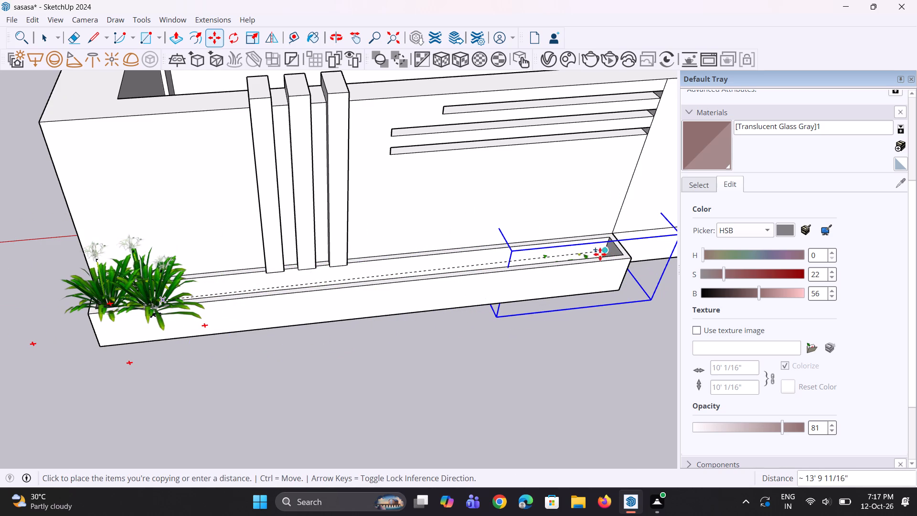
scroll(597, 255, "up", 4)
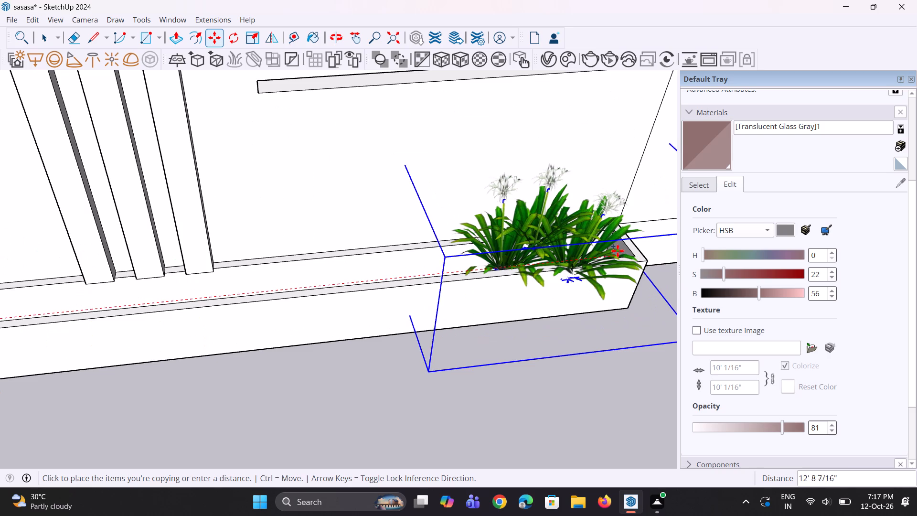
left_click(615, 251)
Nudge the copied plant cluster about 2" along the red axis toward the trough's gate-side end, and raise it about 2".
scroll(446, 308, "down", 5)
scroll(570, 307, "up", 2)
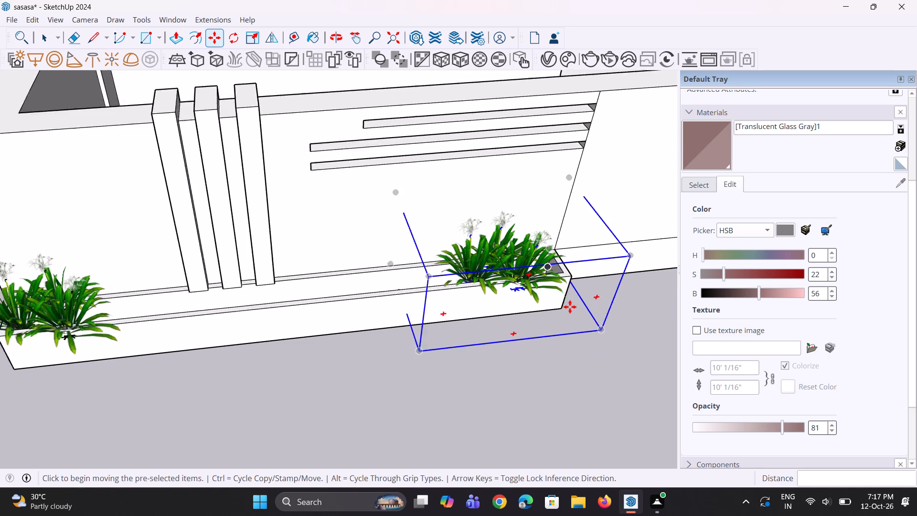
scroll(570, 307, "up", 3)
left_click(534, 276)
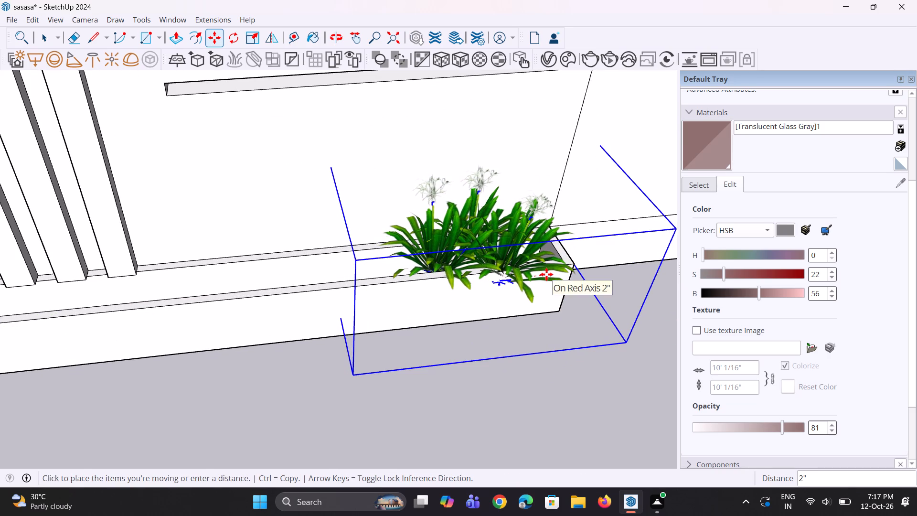
left_click(549, 274)
scroll(462, 287, "down", 5)
scroll(670, 350, "up", 1)
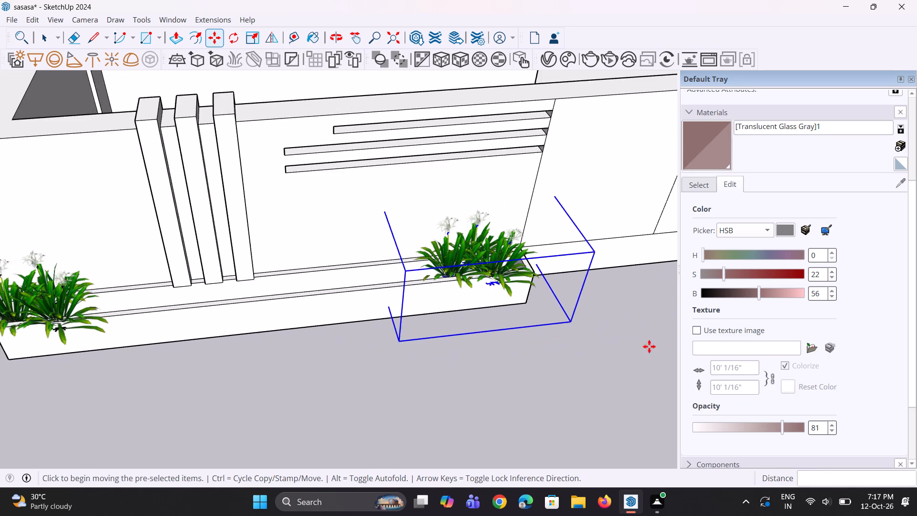
scroll(649, 346, "up", 2)
left_click(551, 321)
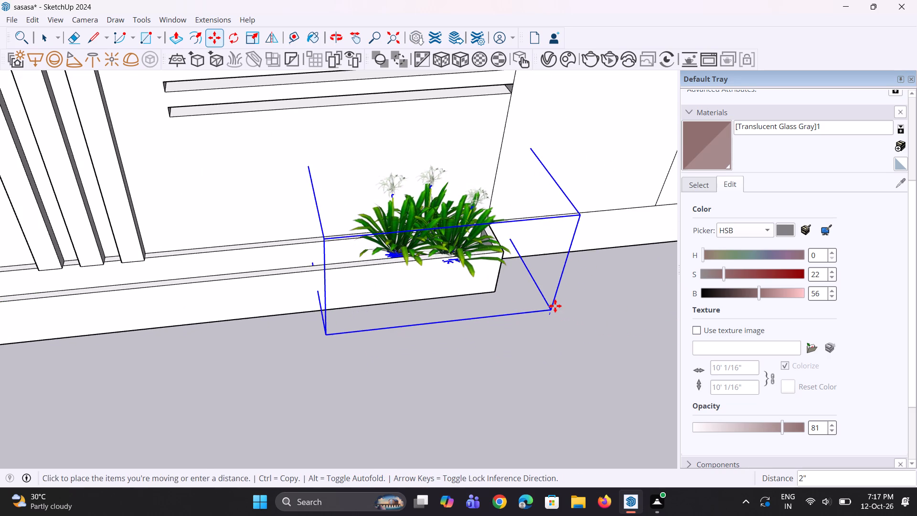
left_click(557, 307)
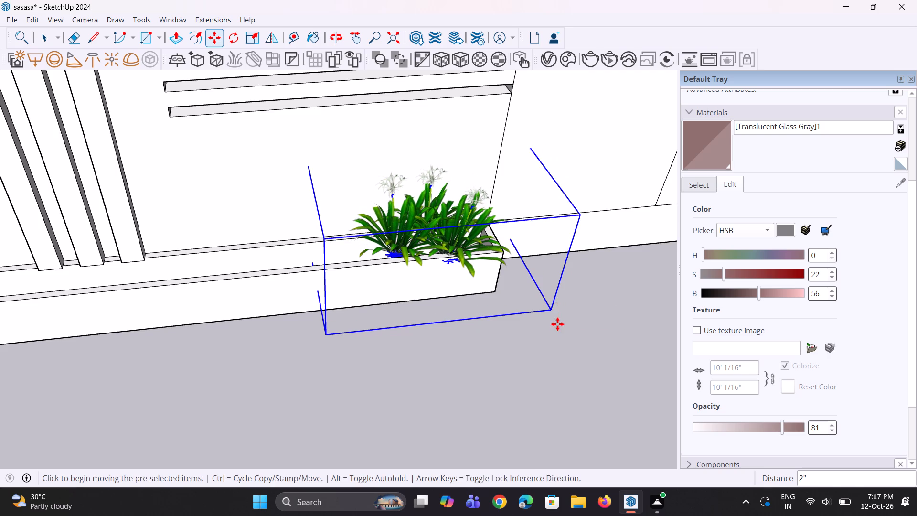
Copy the potted palm standing beside the house about 53' 9" to the planter trough's corner, next to the plant cluster.
scroll(557, 324, "down", 4)
key("space")
key("space")
left_click(528, 356)
middle_click_drag(438, 385, 412, 346)
scroll(411, 346, "down", 6)
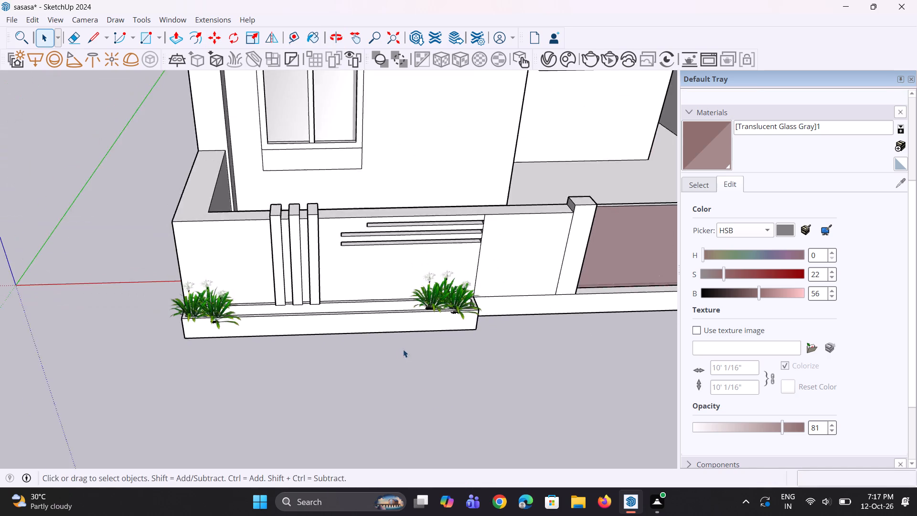
middle_click_drag(401, 350, 390, 316)
scroll(400, 342, "up", 1)
scroll(288, 346, "down", 15)
scroll(423, 247, "up", 3)
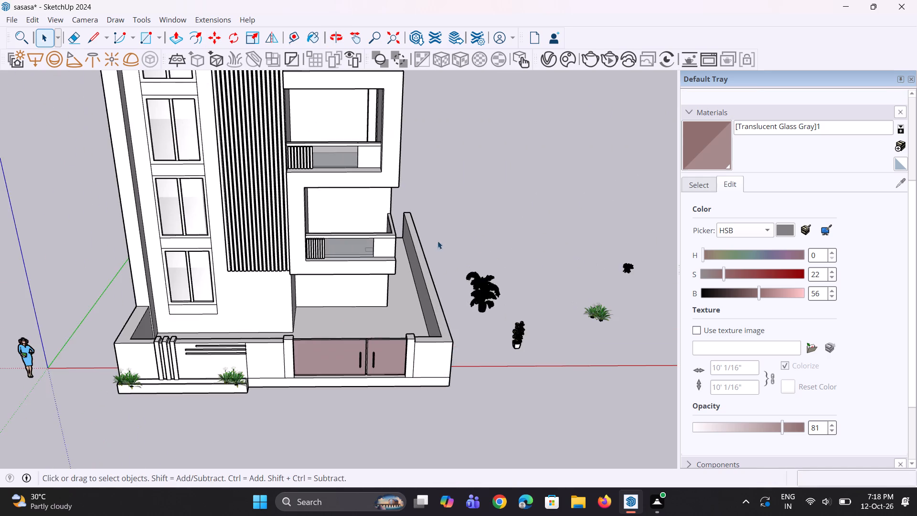
scroll(533, 264, "up", 3)
left_click(467, 304)
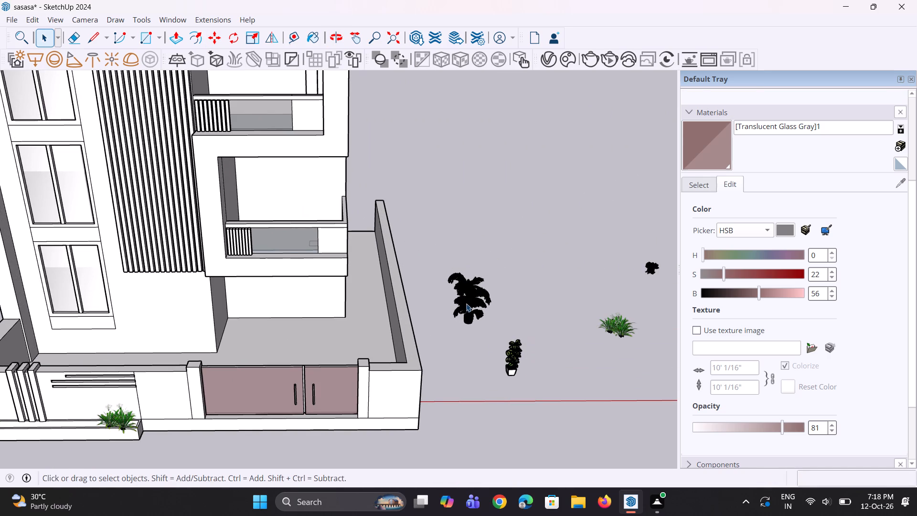
scroll(466, 303, "up", 1)
key("m")
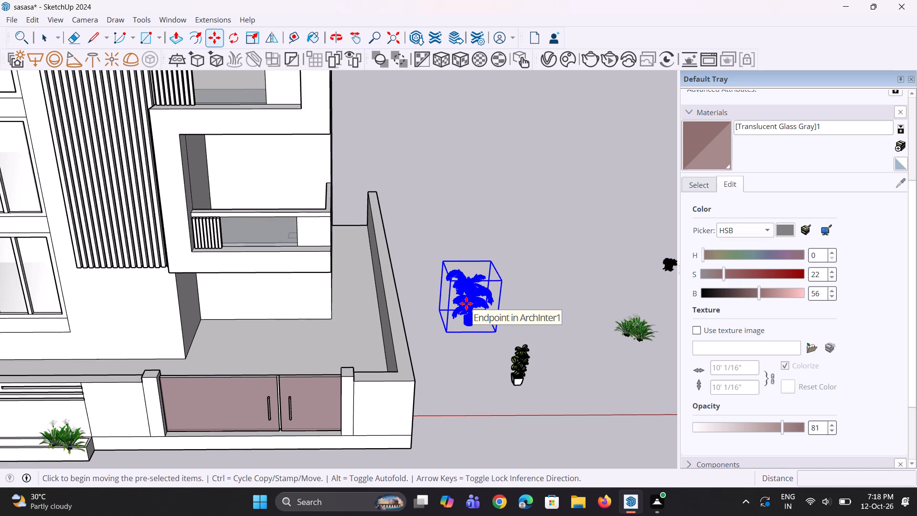
left_click(466, 303)
scroll(511, 305, "down", 5)
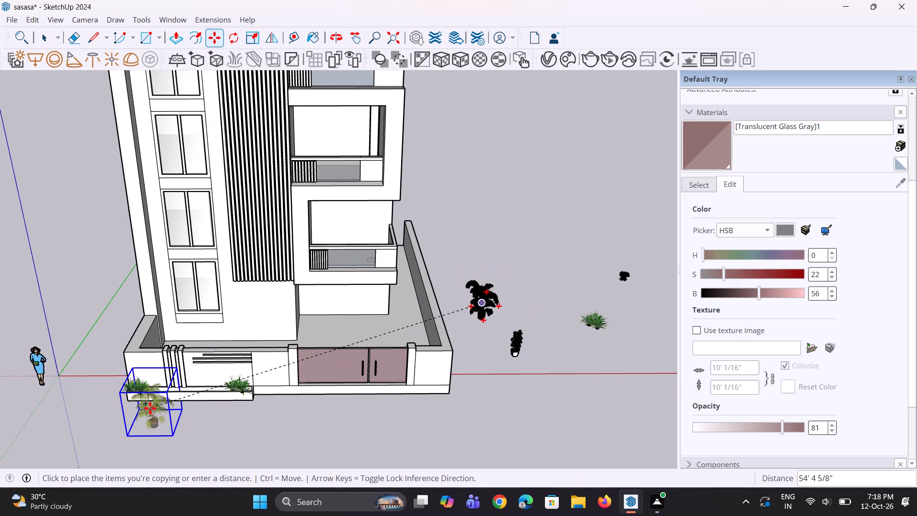
scroll(150, 406, "up", 4)
scroll(191, 383, "up", 4)
scroll(143, 365, "up", 7)
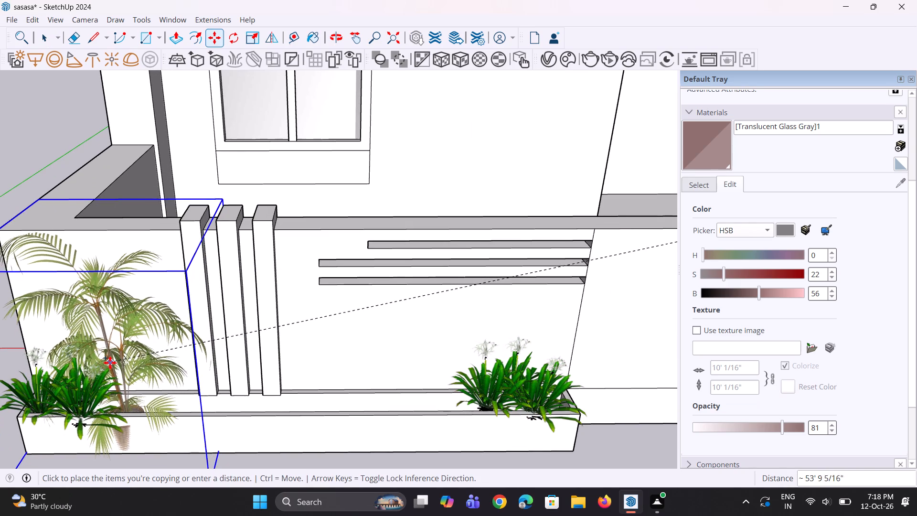
left_click(114, 368)
Scale the copied palm along the green axis to reduce its depth at the compound wall.
middle_click_drag(188, 390, 174, 403)
scroll(151, 380, "down", 5)
middle_click_drag(167, 373, 148, 383)
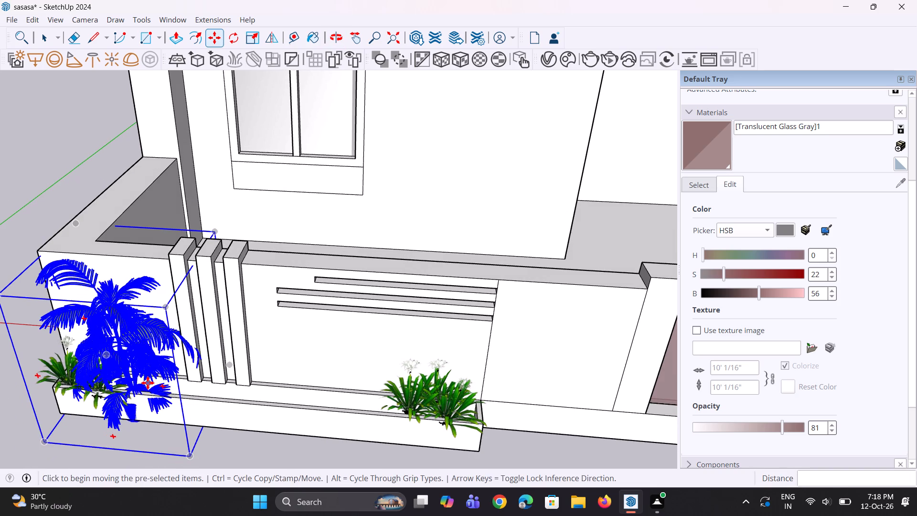
key("s")
key("a")
middle_click_drag(149, 372, 138, 395)
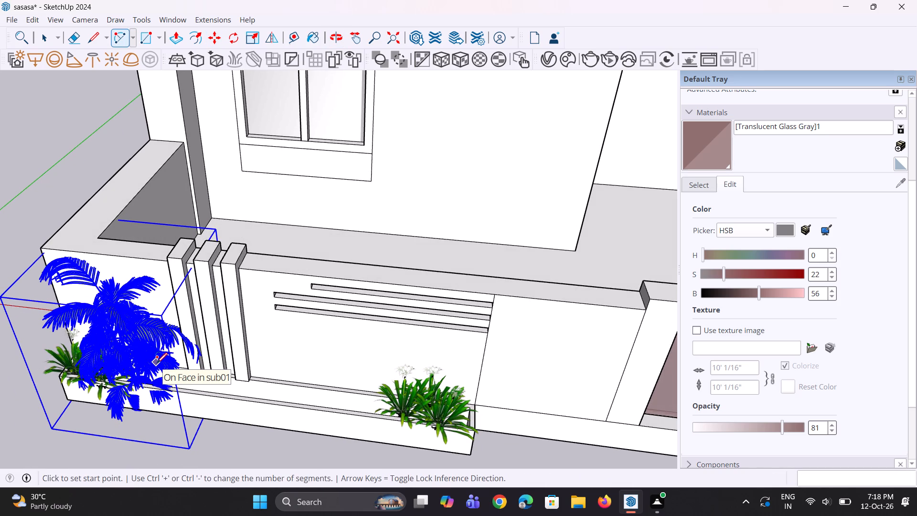
scroll(157, 363, "up", 2)
middle_click_drag(171, 355, 134, 407)
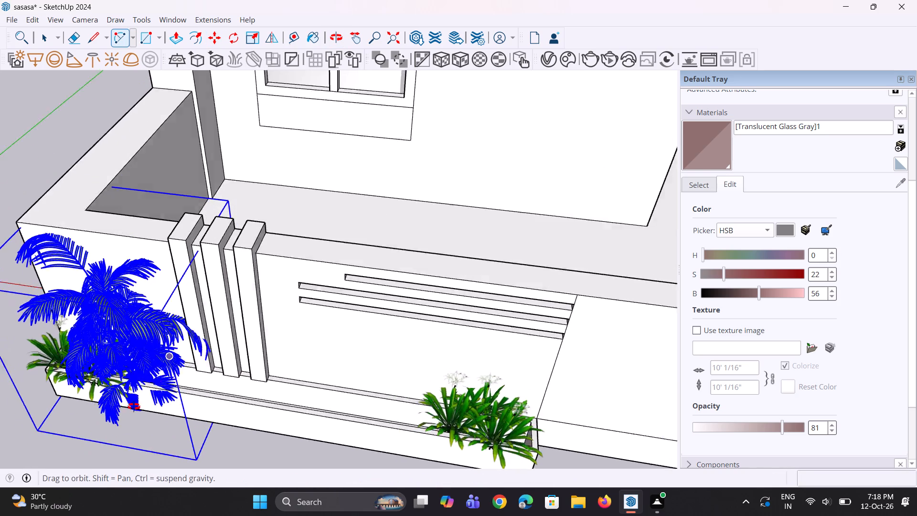
middle_click_drag(134, 407, 31, 431)
key("s")
middle_click_drag(264, 254, 139, 374)
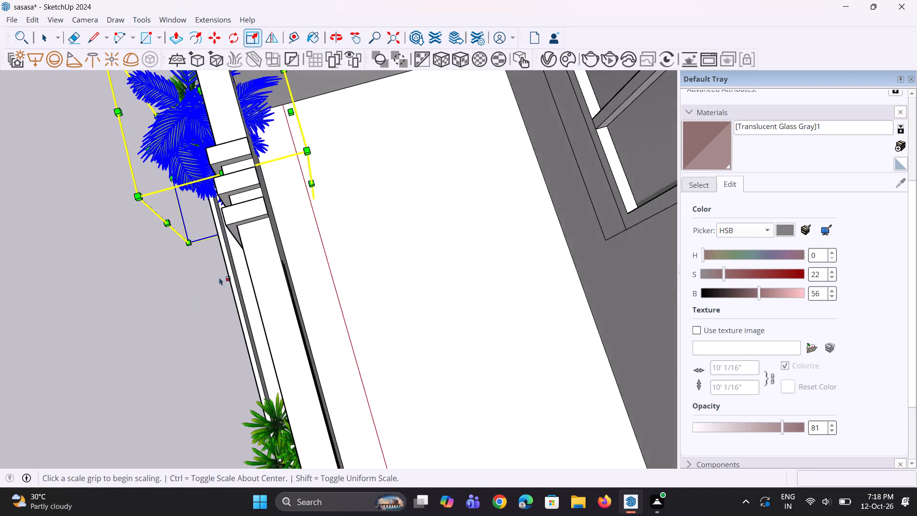
scroll(286, 203, "up", 2)
left_click(295, 92)
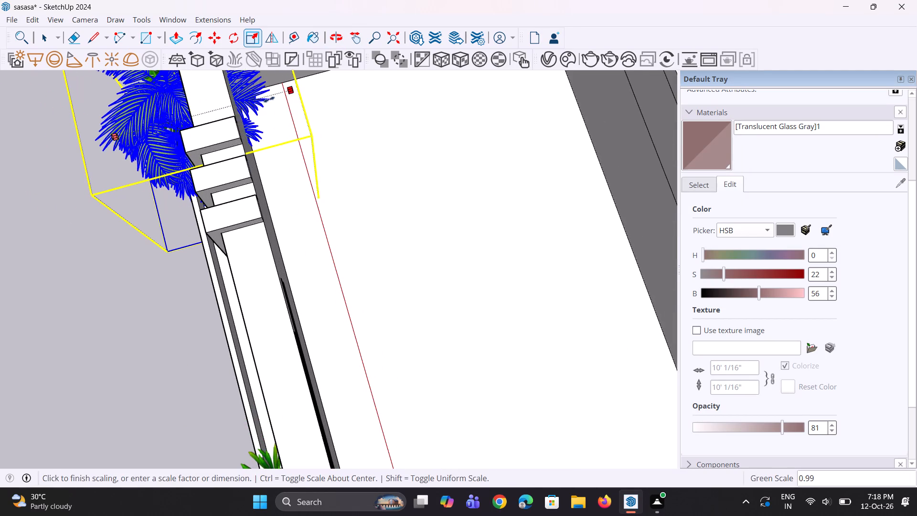
left_click(226, 123)
Move the scaled palm back into the planter trough, behind the corner plant cluster.
middle_click_drag(190, 229, 335, 202)
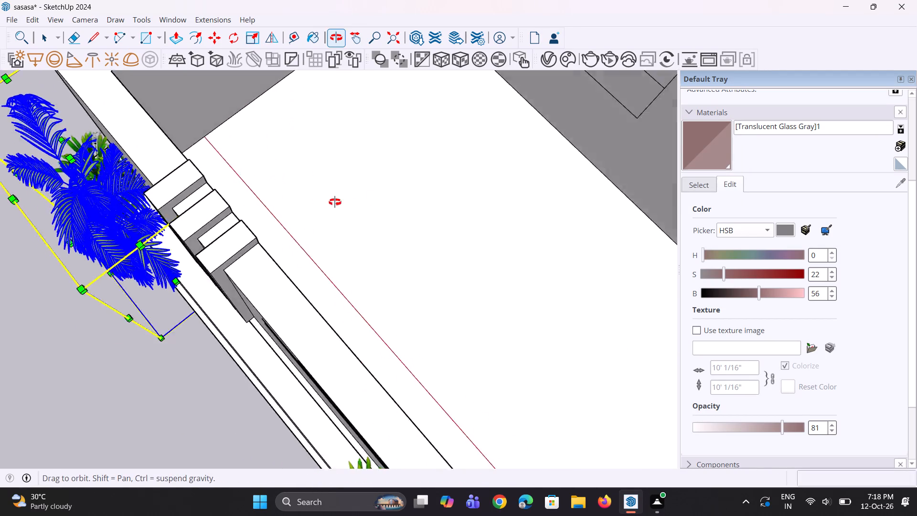
middle_click_drag(335, 202, 479, 150)
scroll(434, 180, "up", 1)
scroll(384, 200, "down", 10)
middle_click_drag(279, 330, 359, 197)
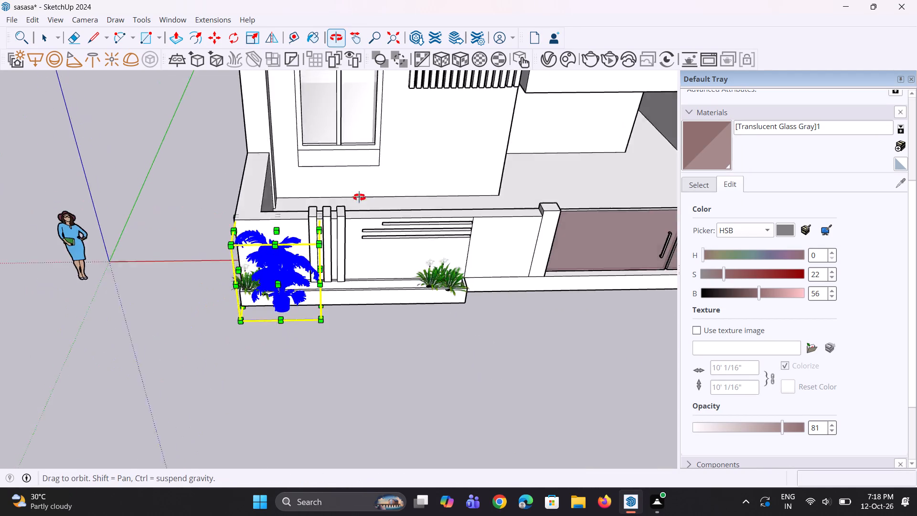
middle_click_drag(359, 197, 367, 159)
scroll(285, 316, "up", 10)
middle_click_drag(219, 352, 407, 375)
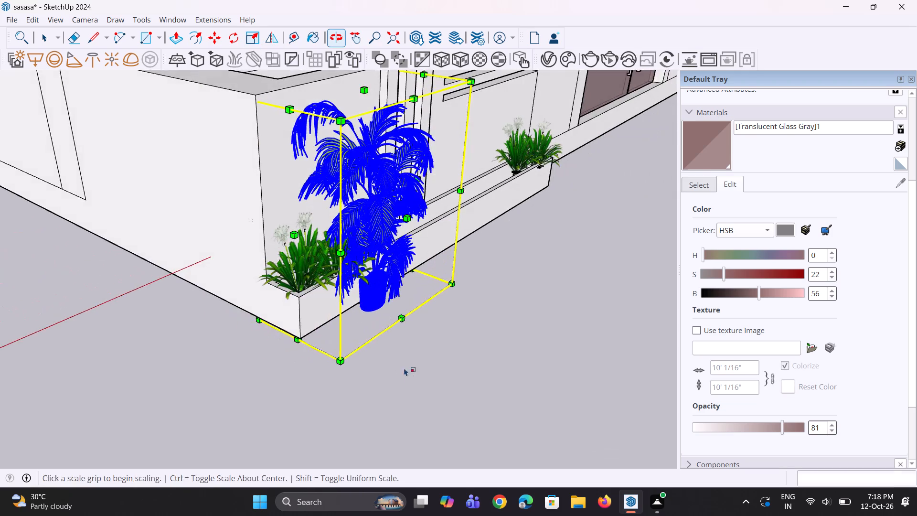
scroll(386, 339, "up", 3)
key("m")
left_click(377, 303)
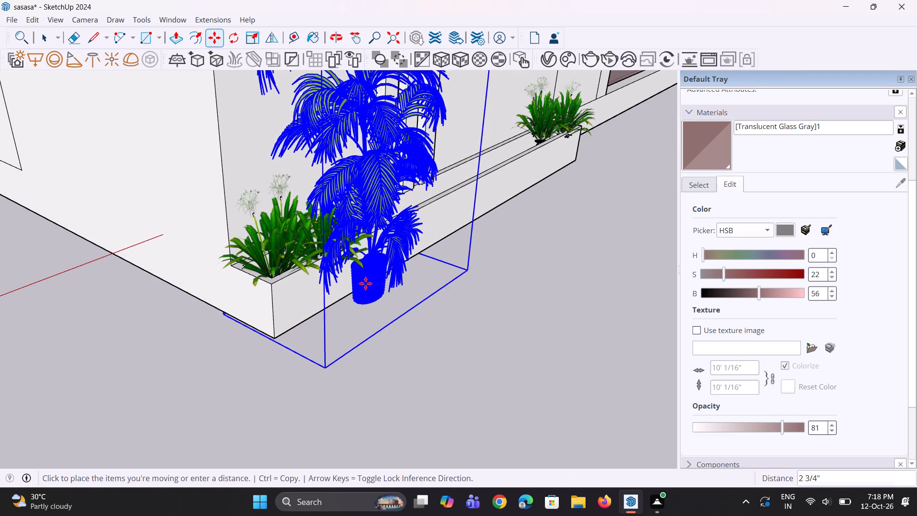
left_click(357, 265)
middle_click_drag(414, 282, 344, 310)
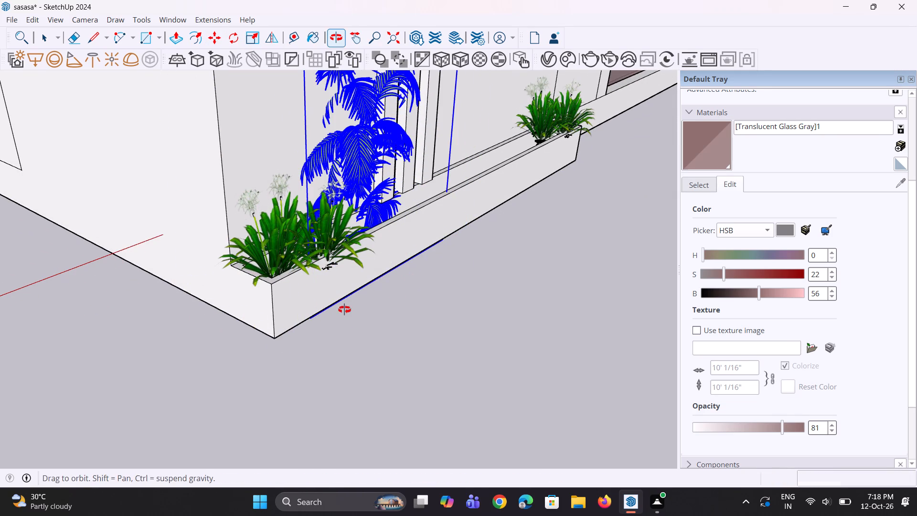
middle_click_drag(344, 310, 266, 316)
key("space")
key("space")
left_click(347, 335)
Move the palm about 4 3/8" forward from the compound wall so its pot sits within the trough.
middle_click_drag(180, 306, 232, 333)
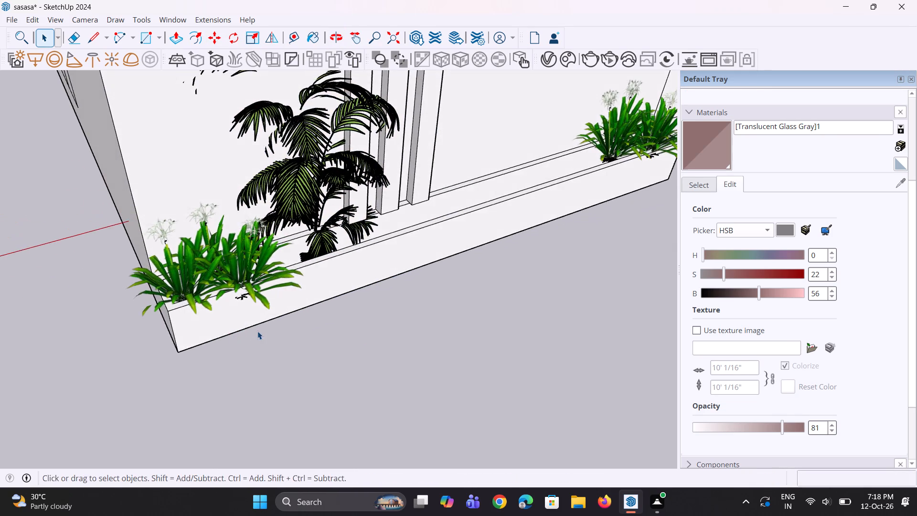
scroll(257, 331, "down", 5)
middle_click_drag(277, 329, 305, 327)
scroll(283, 264, "up", 5)
middle_click_drag(274, 303, 325, 370)
scroll(308, 316, "up", 2)
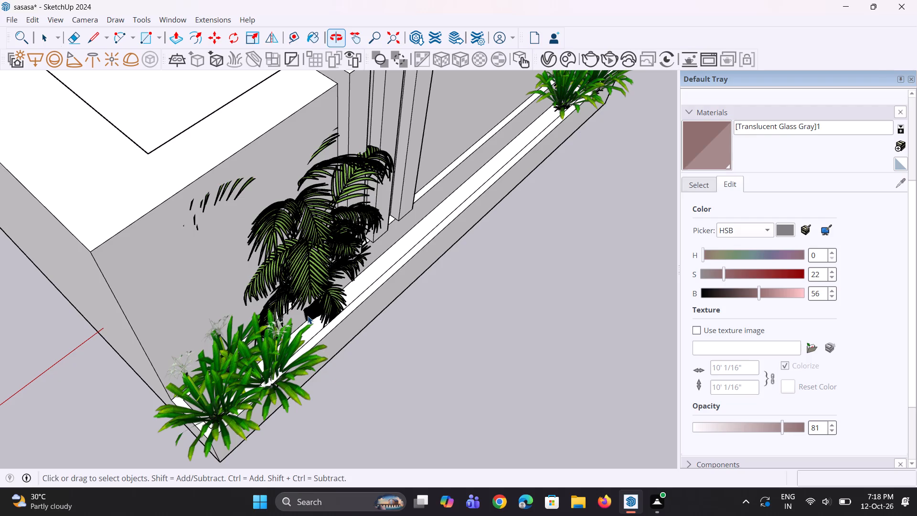
scroll(308, 316, "up", 5)
left_click(317, 308)
scroll(322, 321, "up", 3)
key("m")
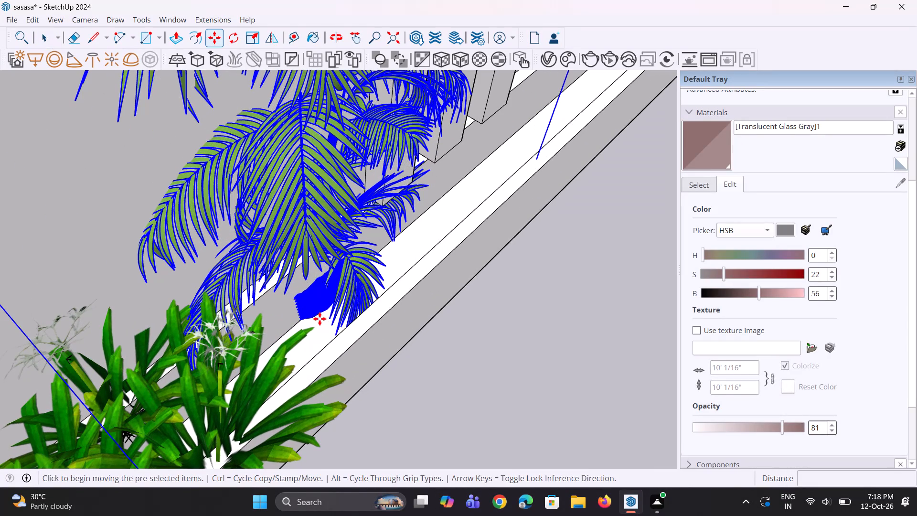
left_click(316, 314)
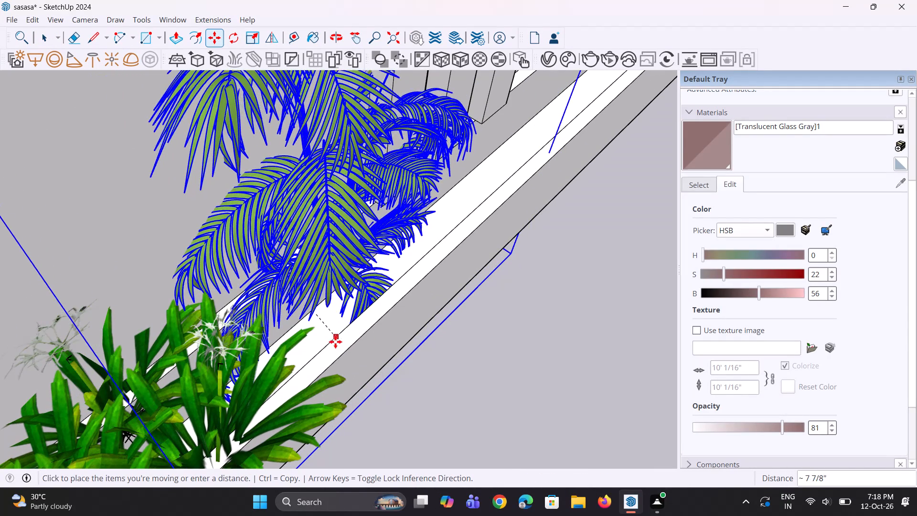
key("Escape")
scroll(323, 326, "up", 7)
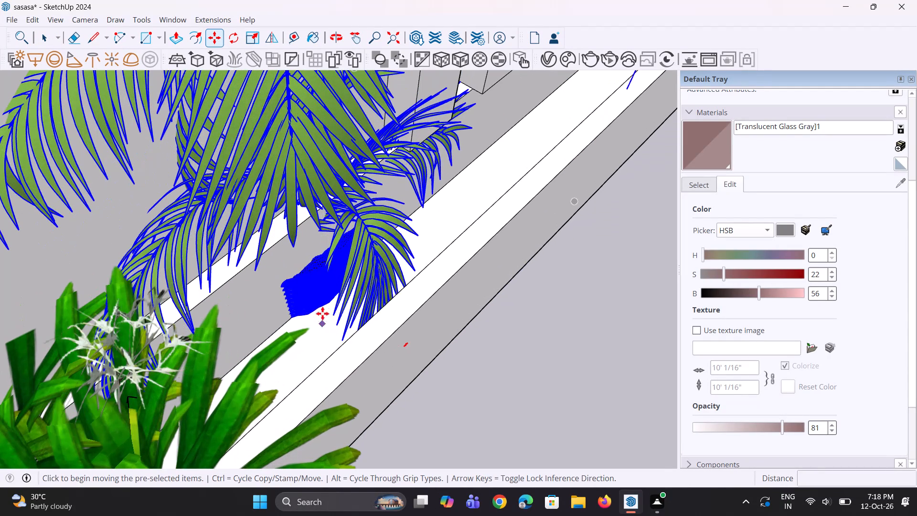
left_click(320, 299)
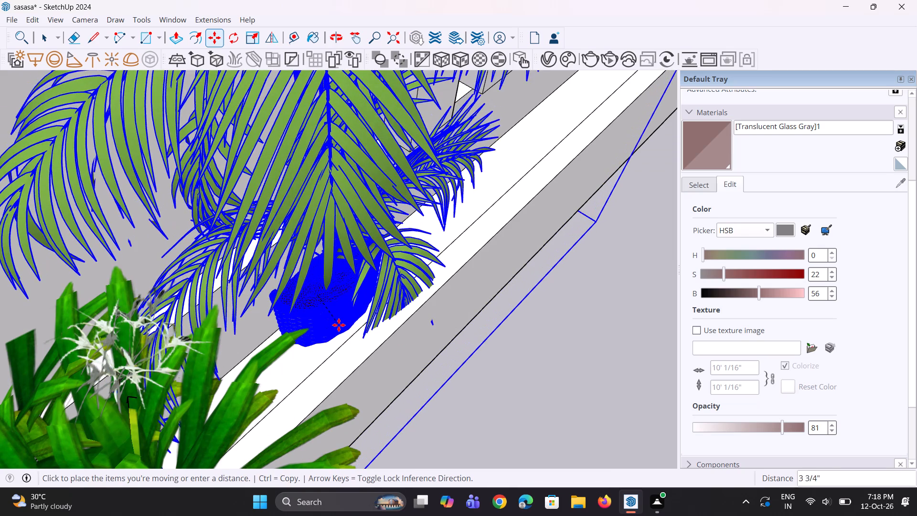
left_click(342, 328)
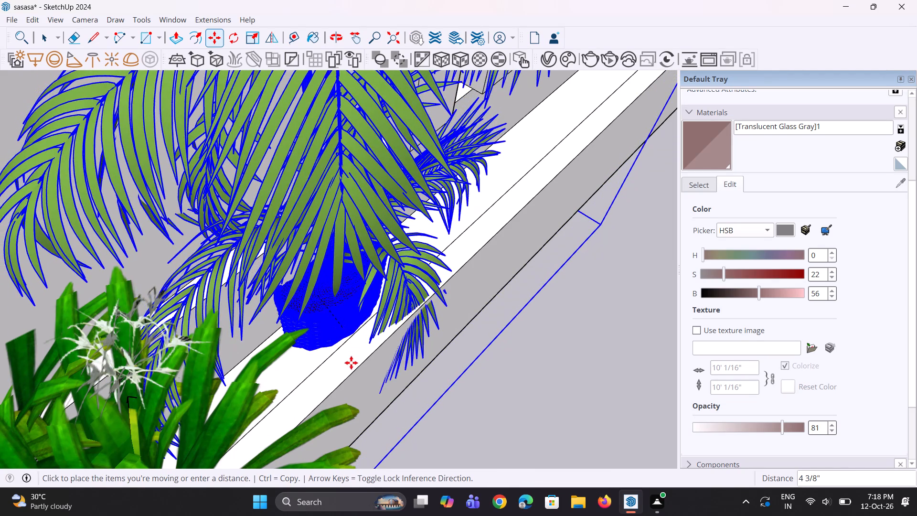
scroll(350, 363, "down", 4)
middle_click_drag(336, 311, 306, 271)
key("space")
left_click(501, 392)
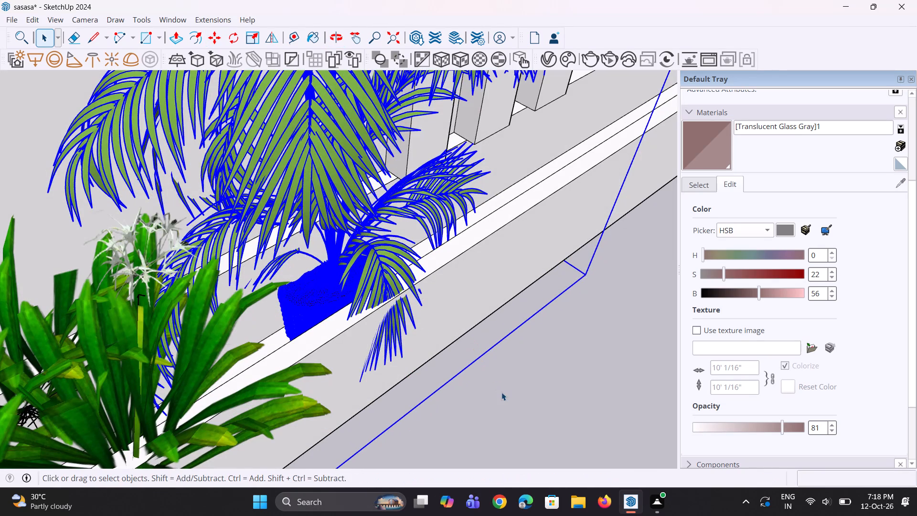
Move the palm about 11 1/8" along the red axis toward the corner plant cluster.
scroll(175, 381, "up", 1)
scroll(175, 381, "down", 5)
scroll(210, 346, "down", 5)
middle_click_drag(308, 360, 185, 322)
scroll(184, 322, "down", 4)
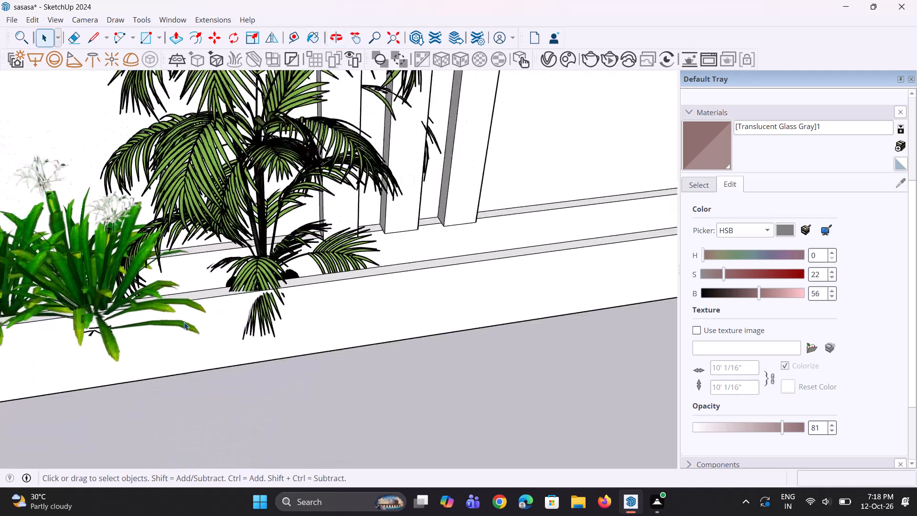
scroll(184, 322, "down", 12)
scroll(203, 293, "up", 6)
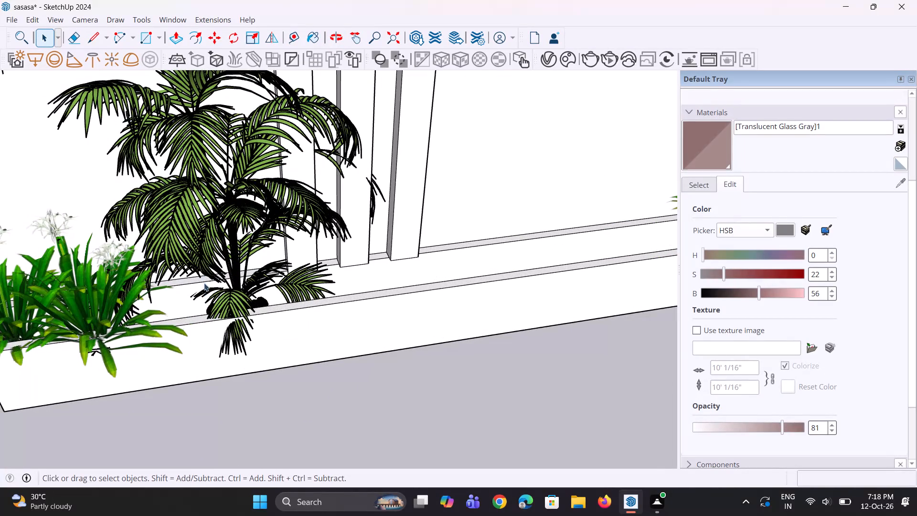
left_click(234, 299)
scroll(230, 305, "up", 3)
key("m")
left_click(230, 305)
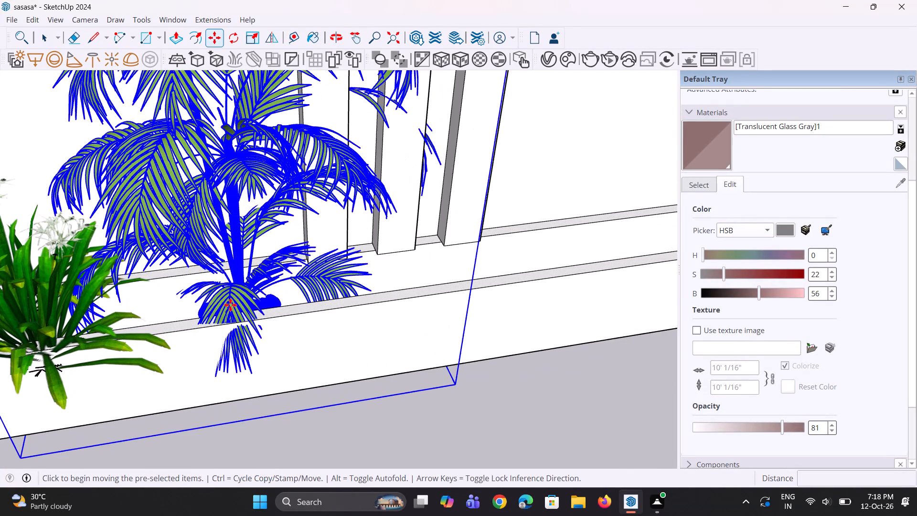
left_click(160, 315)
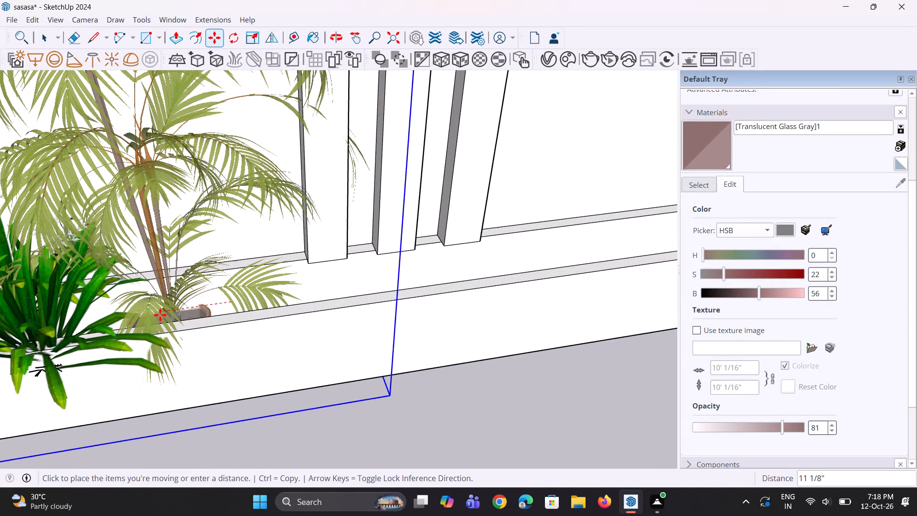
Copy the gate-side plant cluster about 2' 5 9/16" along the trough toward the palm.
scroll(163, 315, "down", 11)
middle_click_drag(173, 317, 201, 279)
scroll(197, 281, "up", 1)
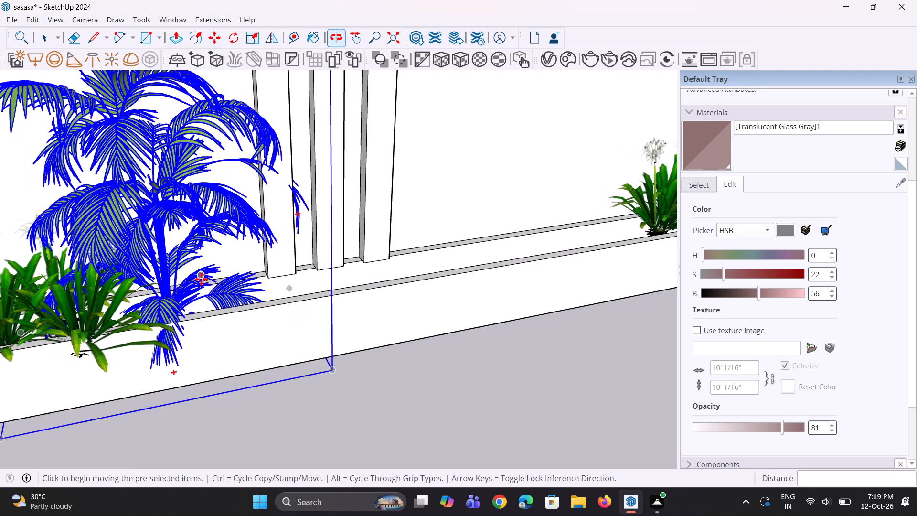
scroll(201, 279, "down", 20)
scroll(201, 279, "down", 3)
middle_click_drag(69, 208, 106, 161)
scroll(145, 228, "down", 7)
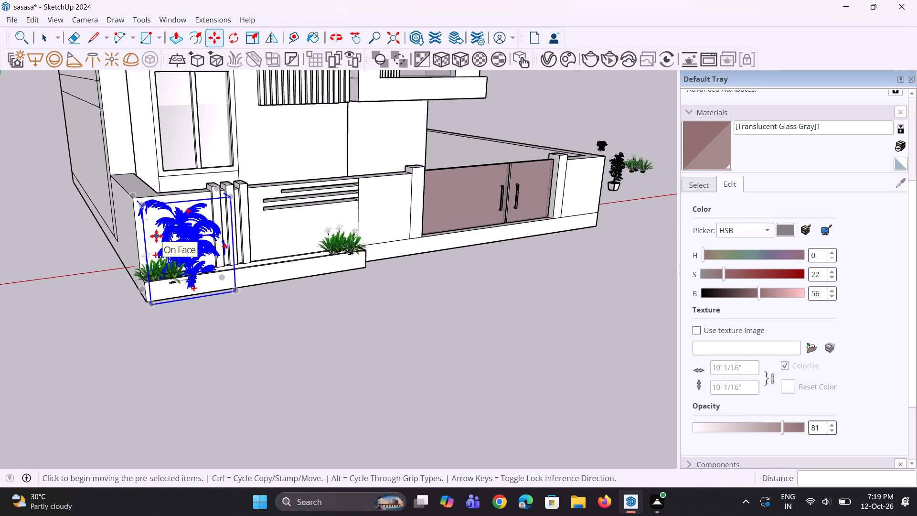
middle_click_drag(256, 234, 149, 246)
scroll(213, 243, "up", 3)
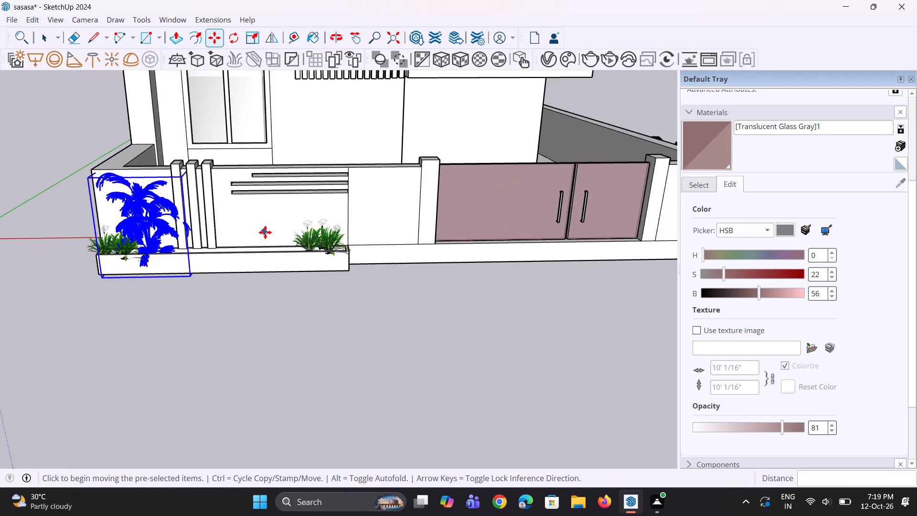
scroll(265, 232, "up", 4)
key("space")
key("space")
left_click(312, 249)
scroll(326, 254, "up", 3)
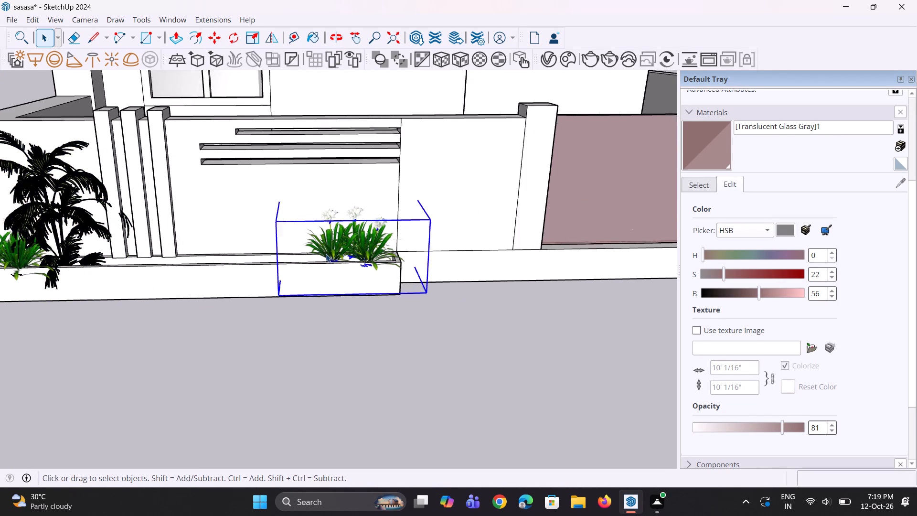
key("m")
left_click(326, 254)
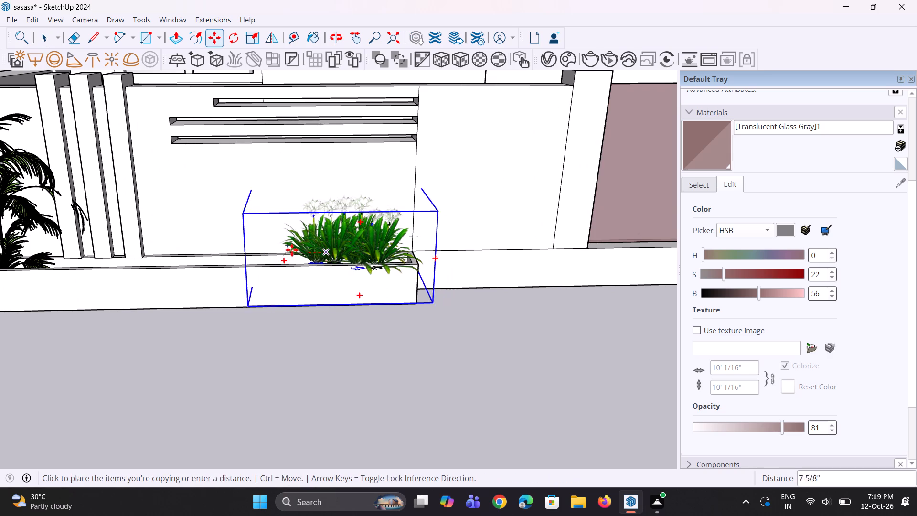
left_click(244, 248)
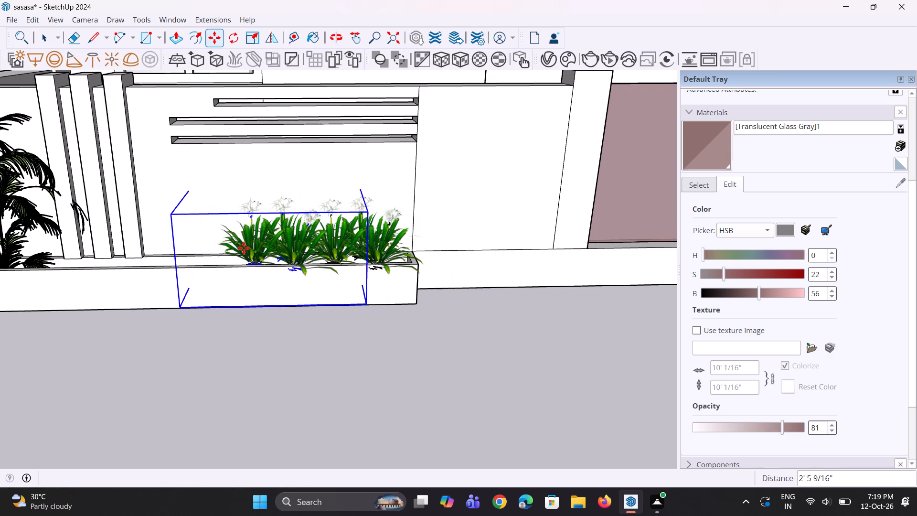
scroll(243, 260, "down", 4)
scroll(246, 253, "up", 2)
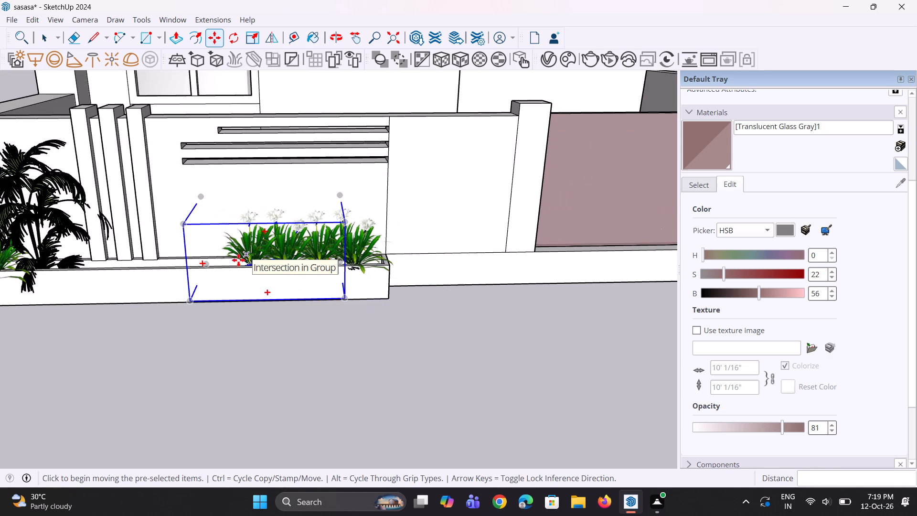
Copy the small trailing plant about 74' 11 1/16" to the front planter trough, beside the gate-side plant clusters.
scroll(223, 272, "down", 15)
scroll(508, 224, "up", 6)
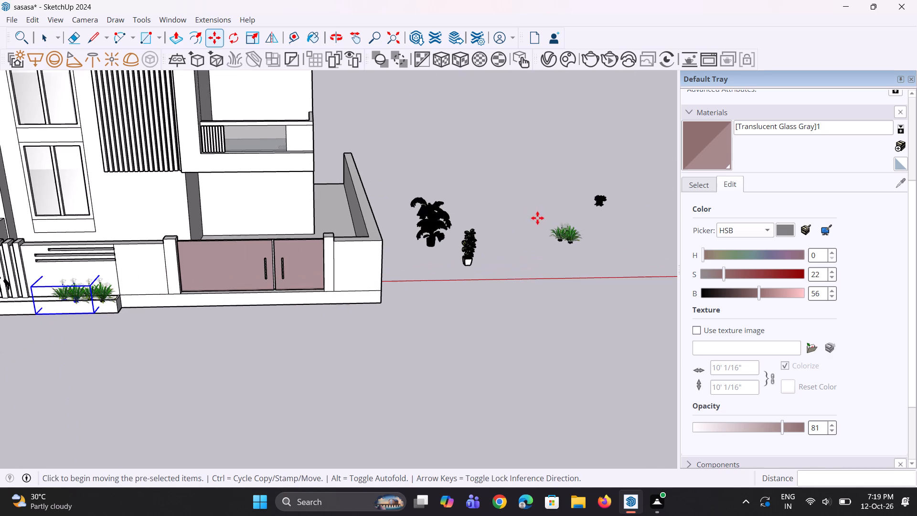
key("space")
key("space")
left_click(602, 204)
key("m")
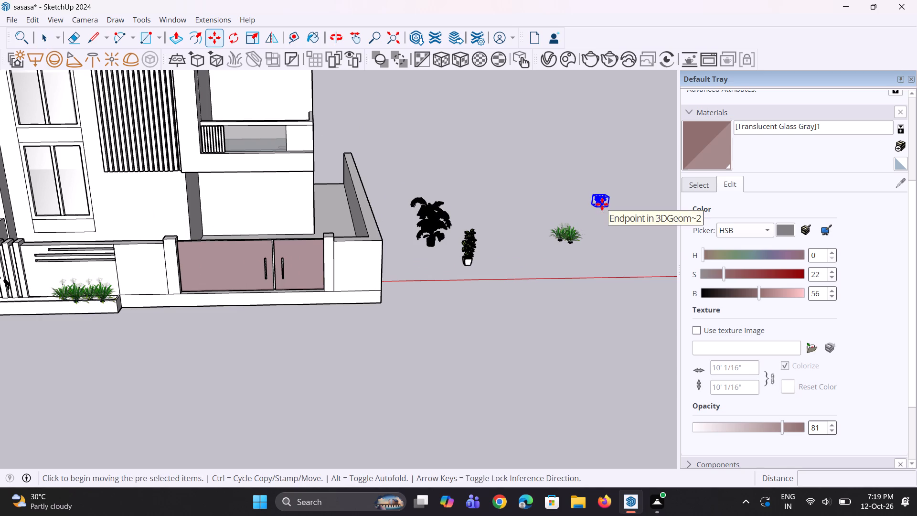
left_click(602, 204)
scroll(602, 293, "down", 5)
scroll(242, 337, "up", 4)
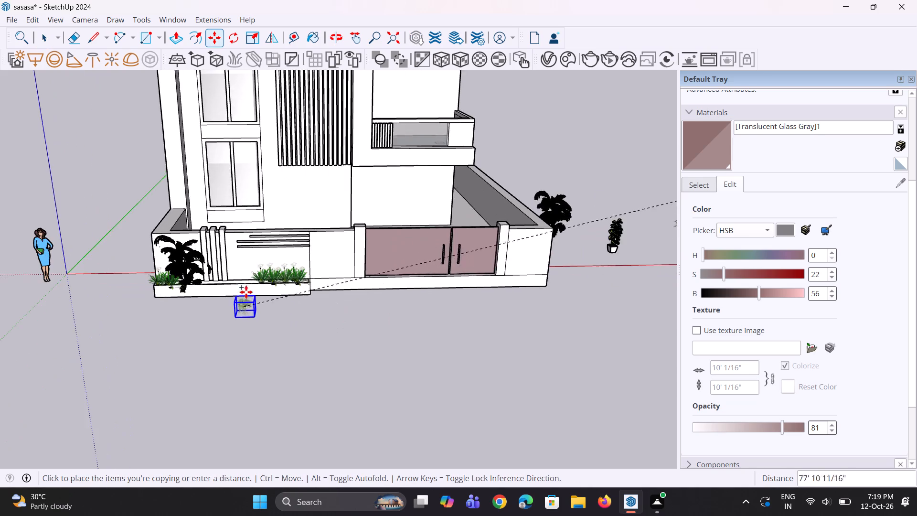
scroll(246, 291, "up", 19)
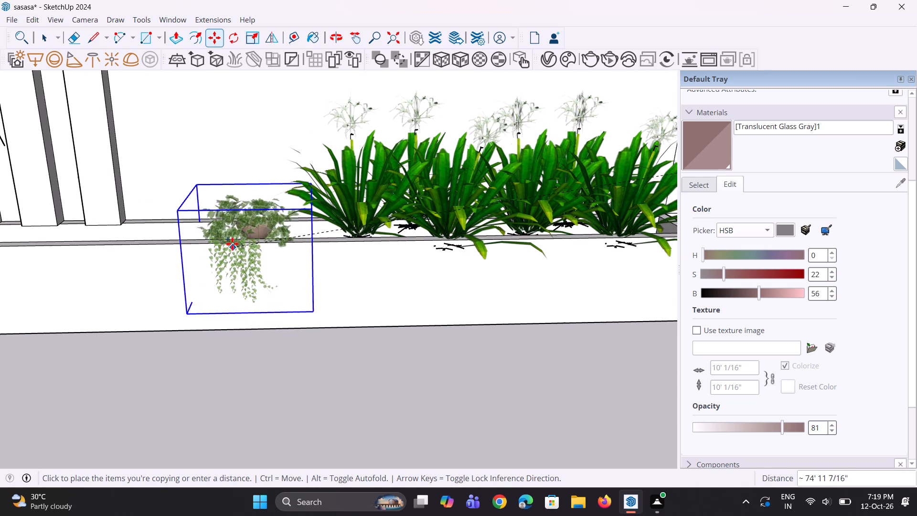
left_click(235, 247)
Stretch the copied trailing plant along the trough with a red and blue scale of 1.14, 1.00.
middle_click_drag(216, 255, 239, 269)
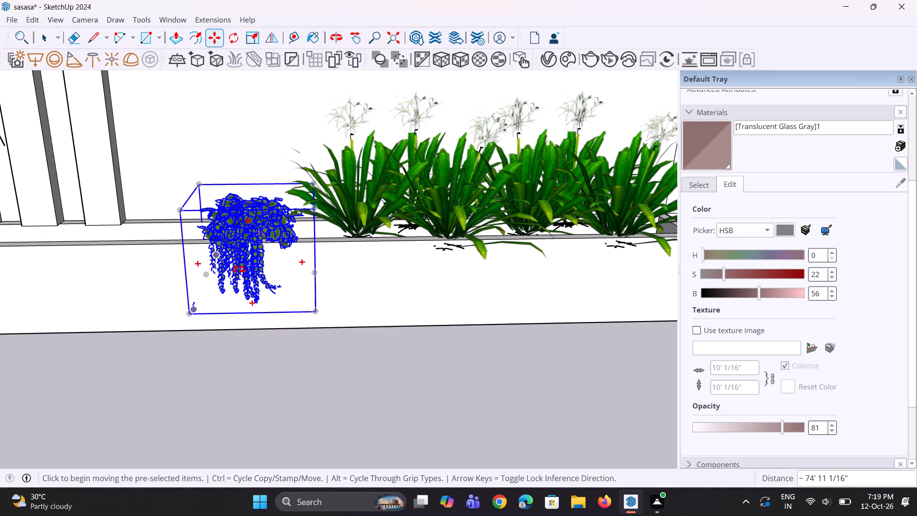
middle_click_drag(239, 269, 304, 290)
scroll(307, 249, "up", 2)
key("s")
scroll(306, 230, "up", 3)
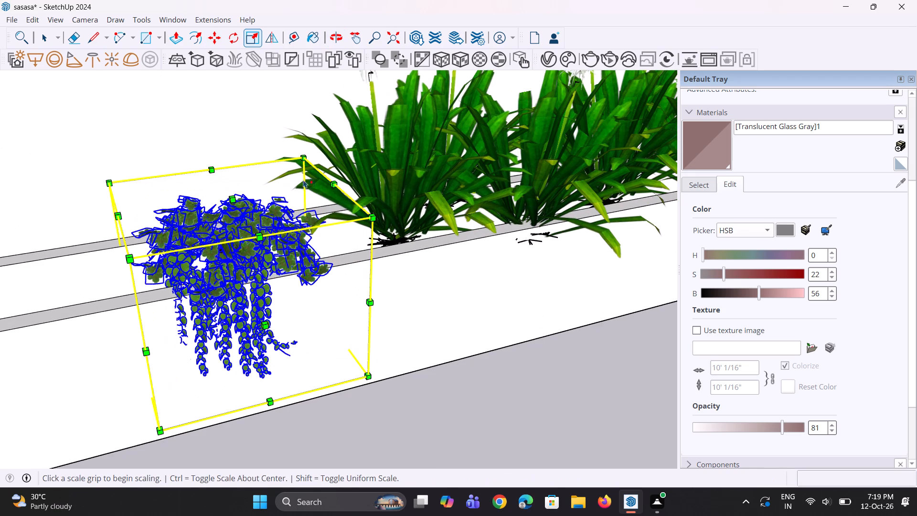
left_click(123, 213)
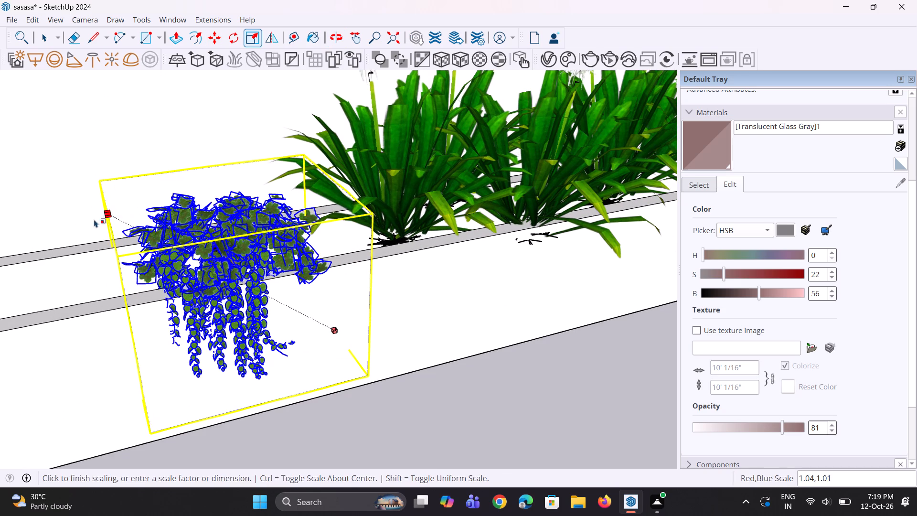
left_click(85, 223)
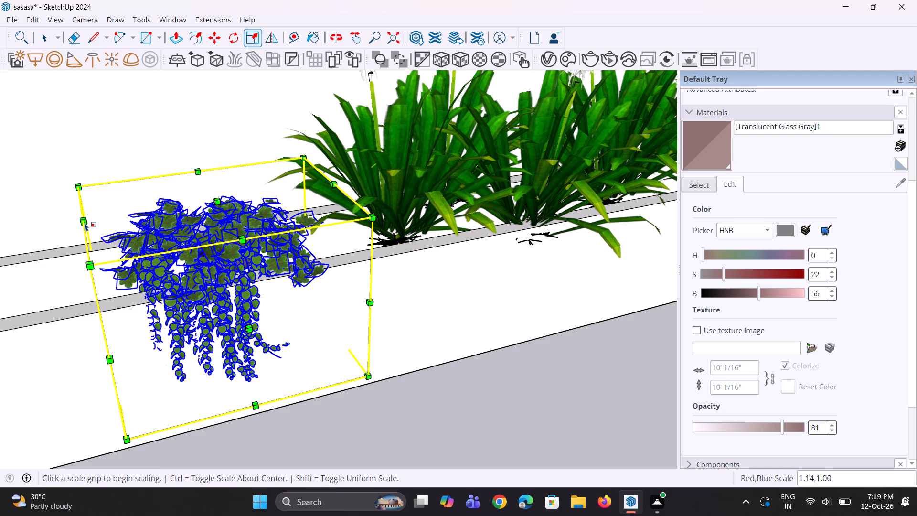
Enlarge the trailing plant slightly with a uniform scale from its upper wall-side corner.
scroll(85, 223, "down", 2)
middle_click_drag(91, 242, 106, 243)
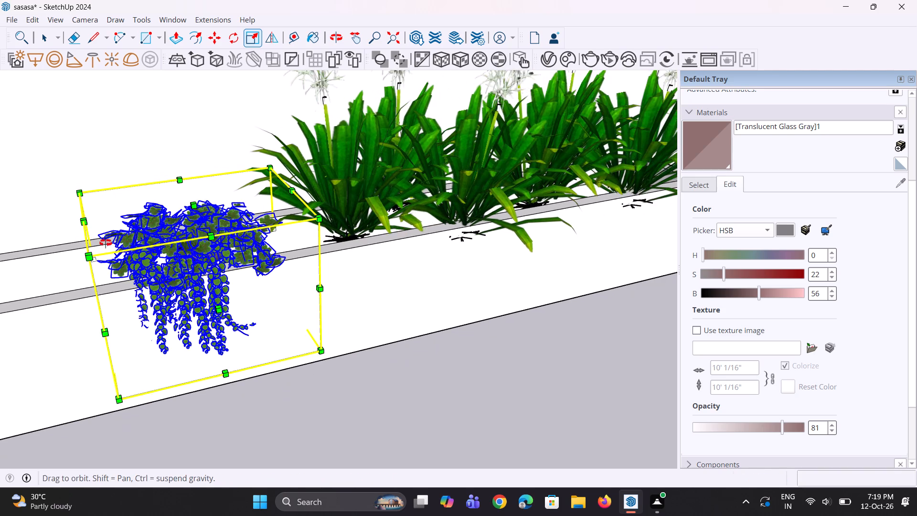
middle_click_drag(106, 243, 12, 36)
scroll(89, 44, "down", 3)
scroll(198, 169, "down", 4)
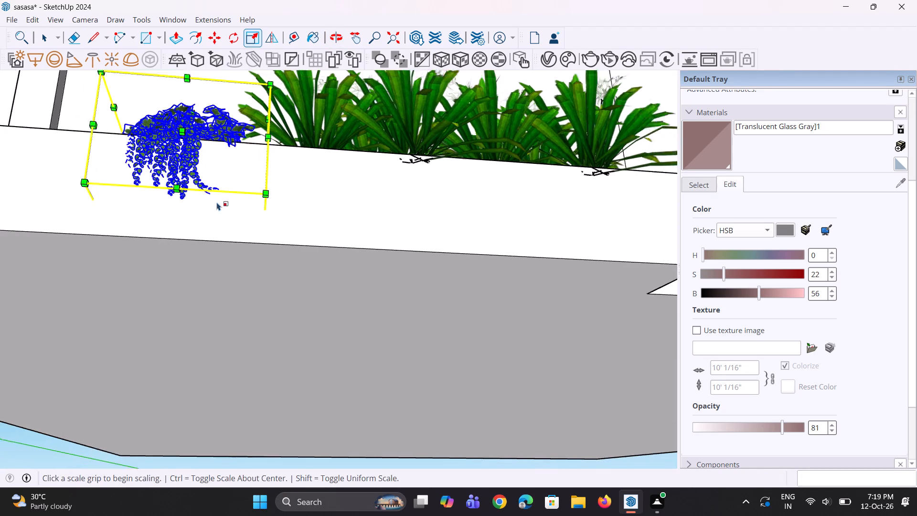
middle_click_drag(171, 214, 452, 425)
scroll(375, 217, "up", 4)
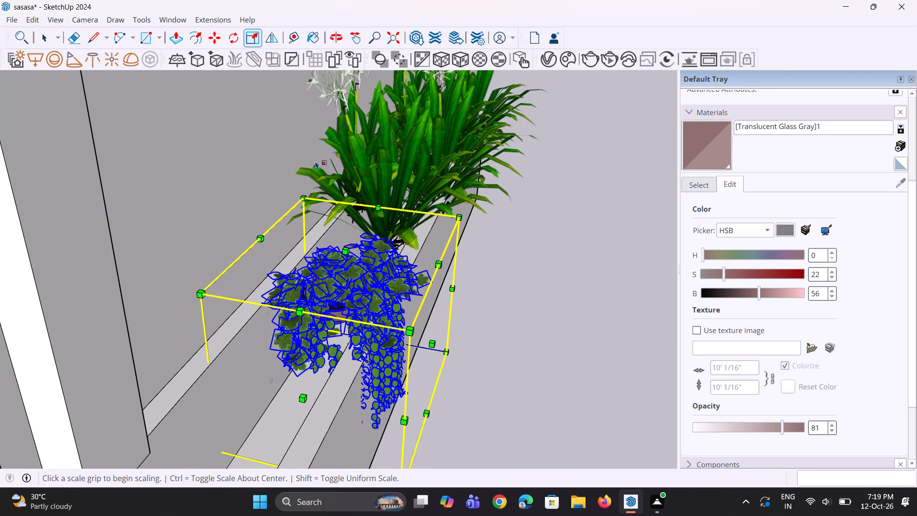
left_click(304, 198)
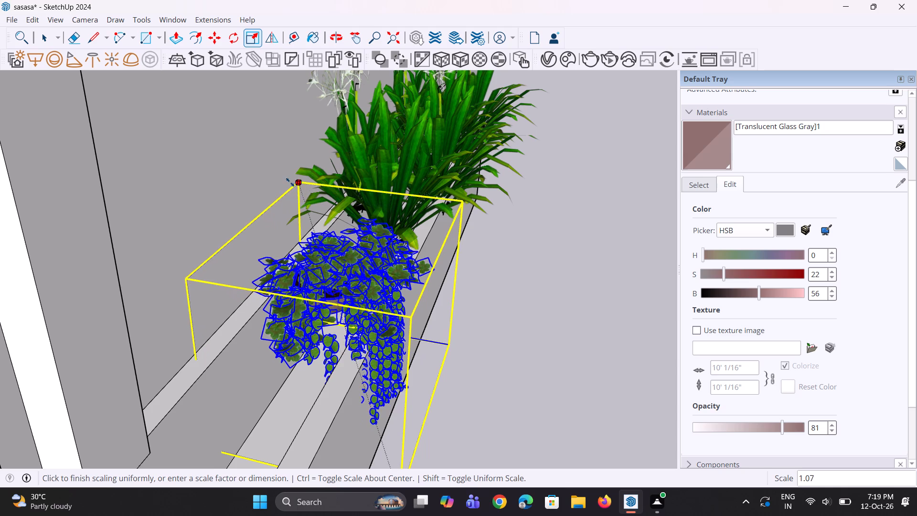
left_click(284, 169)
Lower the trailing plant 2" so it drapes over the trough's front face.
middle_click_drag(416, 265, 287, 193)
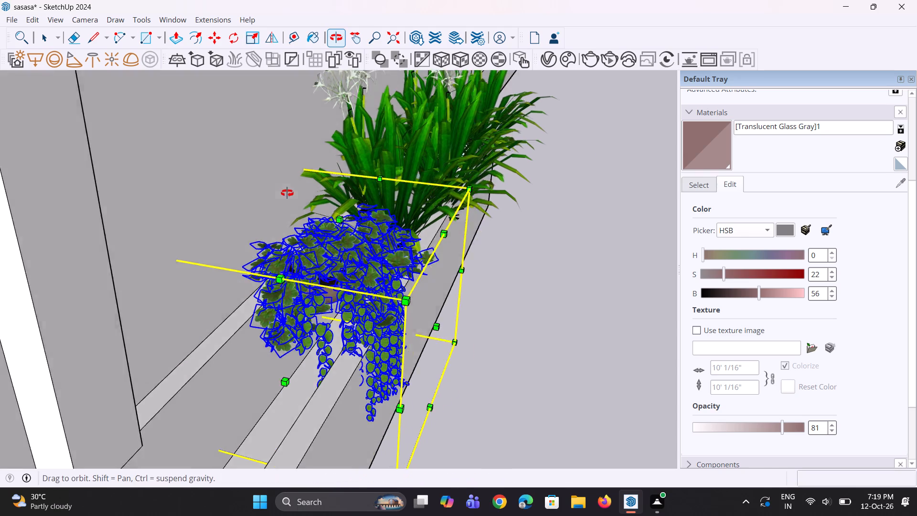
middle_click_drag(287, 193, 235, 179)
scroll(235, 179, "up", 1)
scroll(235, 179, "down", 5)
middle_click_drag(307, 219, 224, 190)
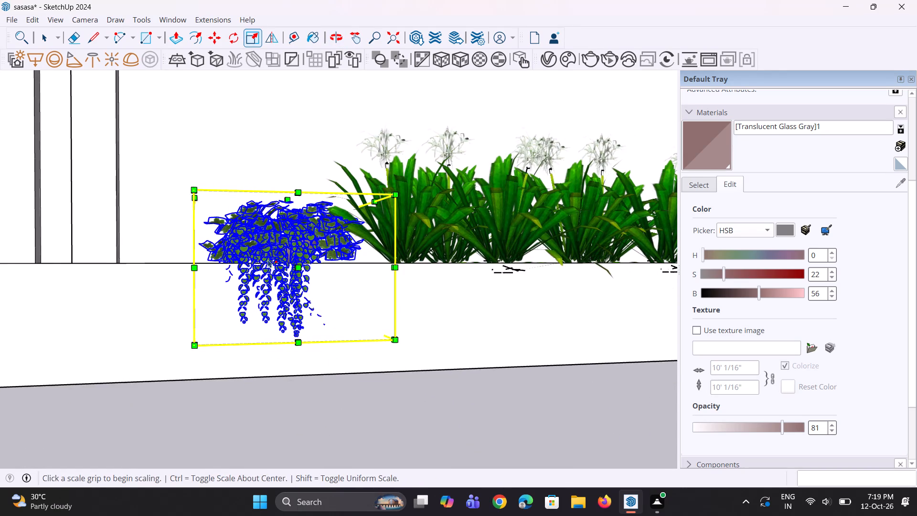
scroll(269, 259, "up", 1)
key("m")
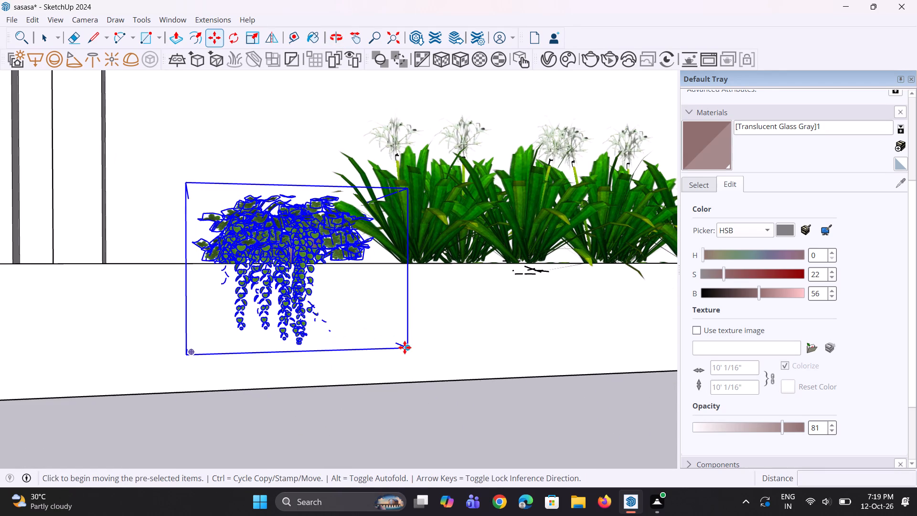
left_click(405, 347)
left_click(405, 362)
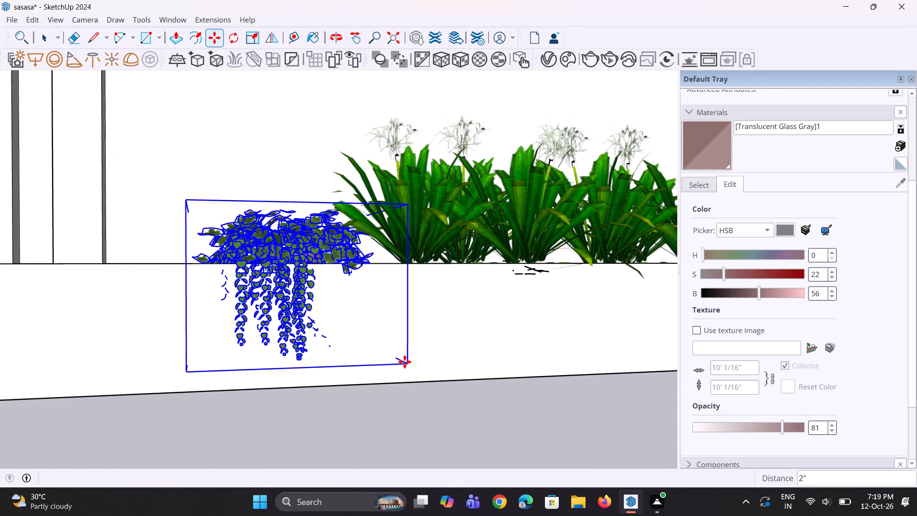
Move the trailing plant about 2" outward so its vines hang in front of the trough.
middle_click_drag(343, 241, 290, 398)
scroll(260, 327, "up", 7)
left_click(304, 351)
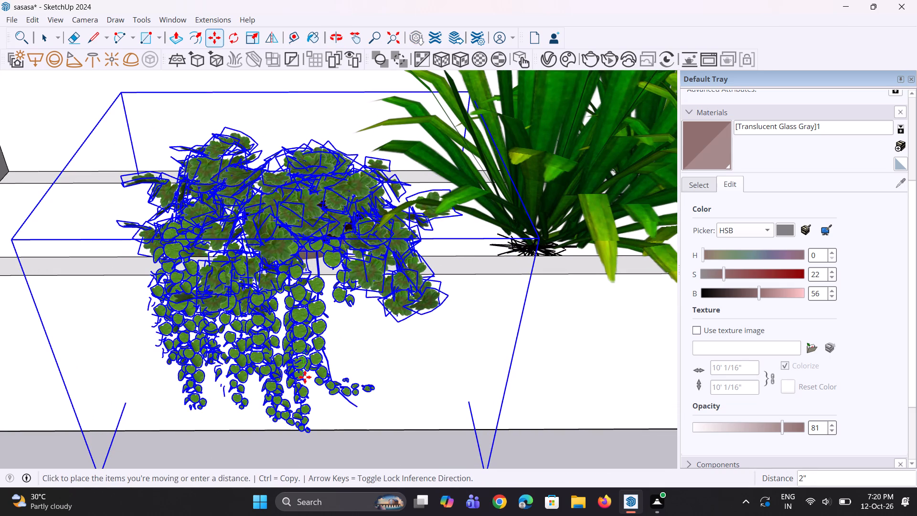
left_click(305, 377)
Move the trailing plant about 2 15/16" along the trough toward the gate-side clusters and deselect it.
middle_click_drag(302, 365, 291, 340)
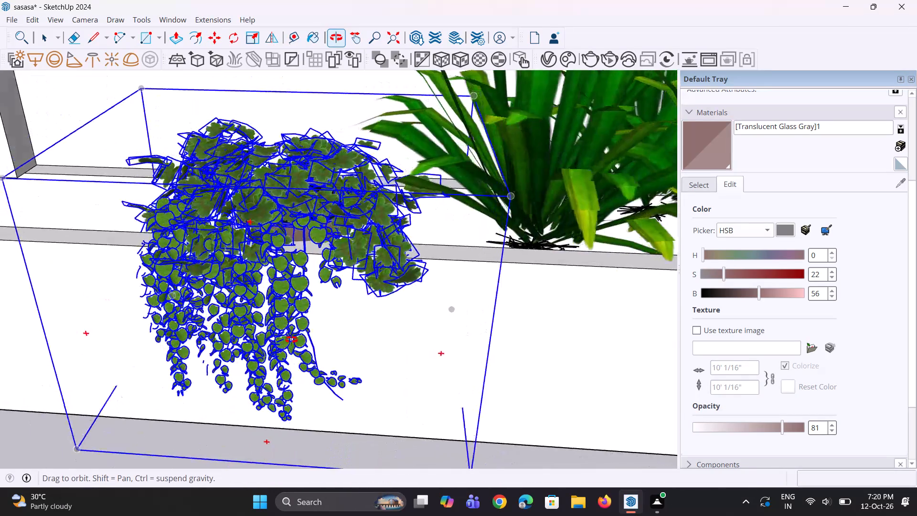
middle_click_drag(291, 340, 294, 339)
scroll(329, 202, "up", 1)
left_click(329, 199)
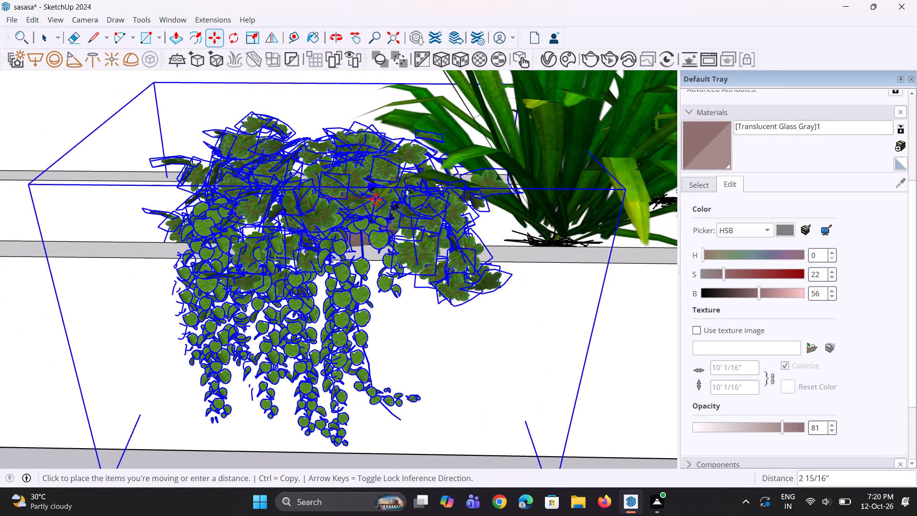
left_click(375, 199)
scroll(406, 214, "down", 10)
middle_click_drag(367, 266, 382, 232)
scroll(383, 255, "down", 5)
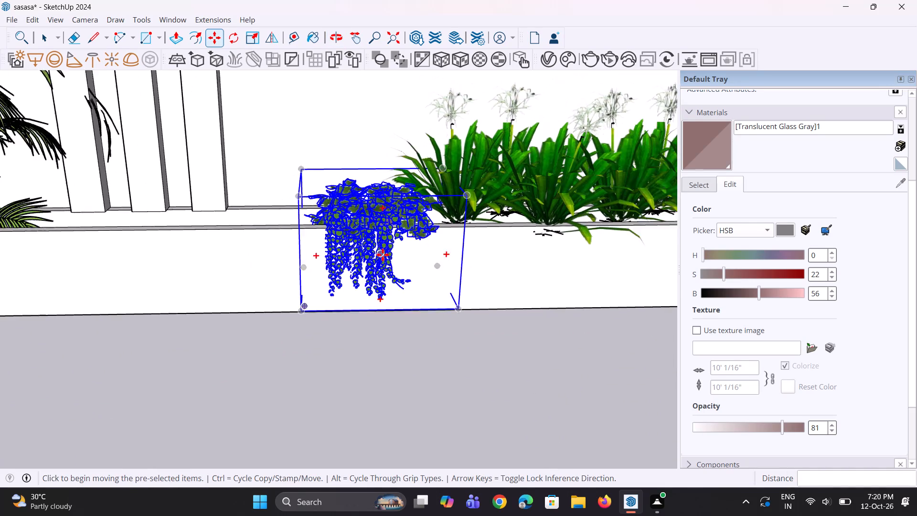
key("space")
key("space")
left_click(379, 344)
Examine the planted trough and the front compound wall from close up and from a distance.
scroll(378, 344, "down", 4)
middle_click_drag(374, 337, 377, 324)
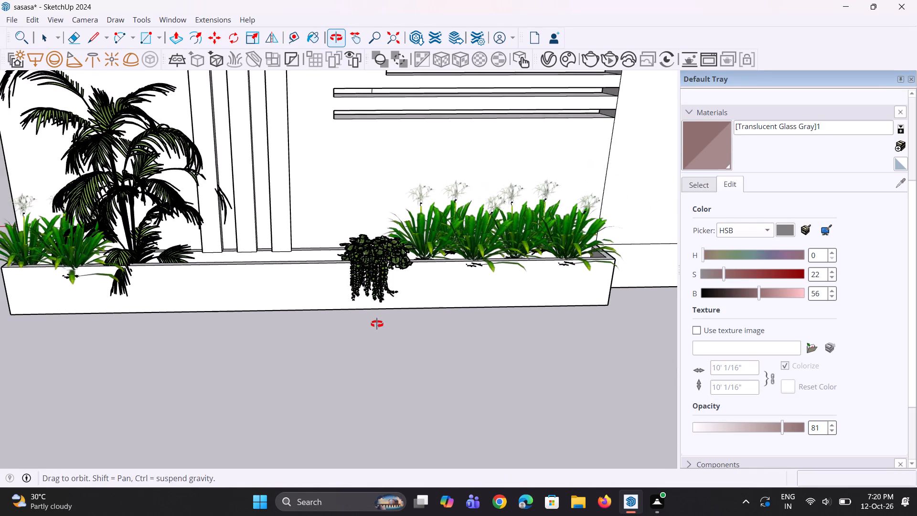
middle_click_drag(377, 324, 378, 322)
scroll(341, 233, "up", 6)
scroll(342, 243, "down", 5)
middle_click_drag(342, 243, 356, 258)
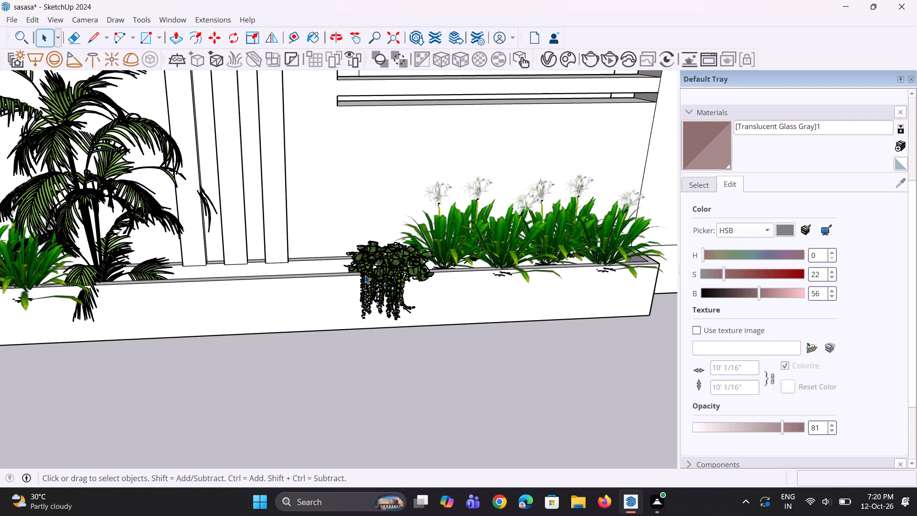
scroll(349, 273, "down", 16)
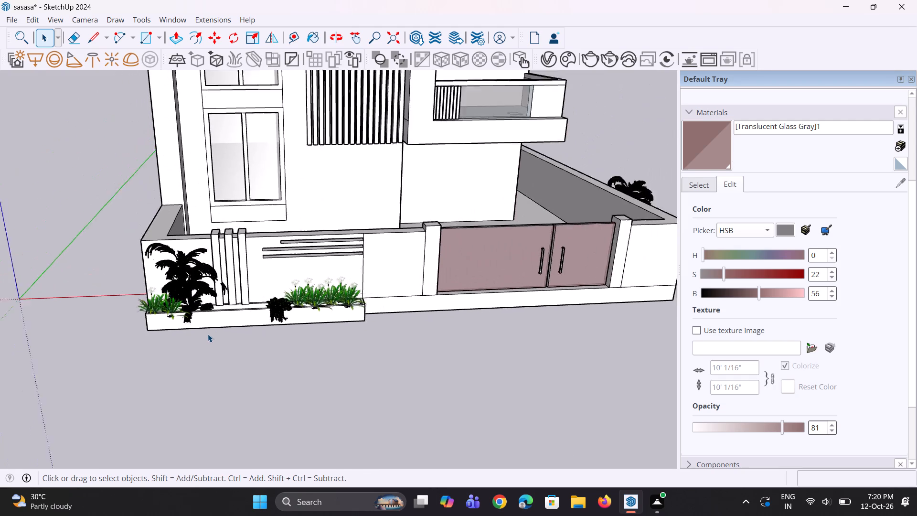
scroll(208, 334, "down", 2)
middle_click_drag(469, 378, 487, 391)
scroll(376, 484, "up", 4)
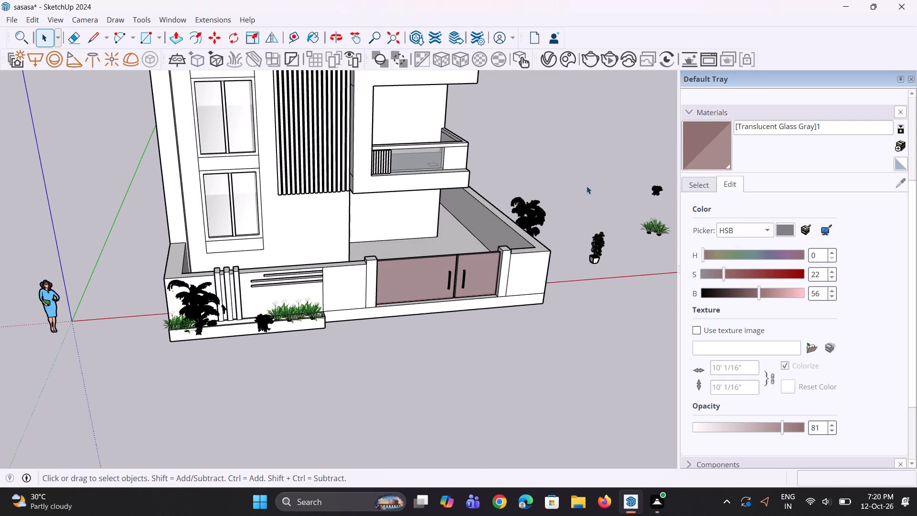
Draw a vertical line about 1' 5 3/4" long down the plinth, continuing the outer edge of the far gate pillar.
scroll(575, 203, "up", 3)
scroll(533, 324, "up", 7)
middle_click_drag(511, 335, 508, 280)
scroll(864, 0, "up", 4)
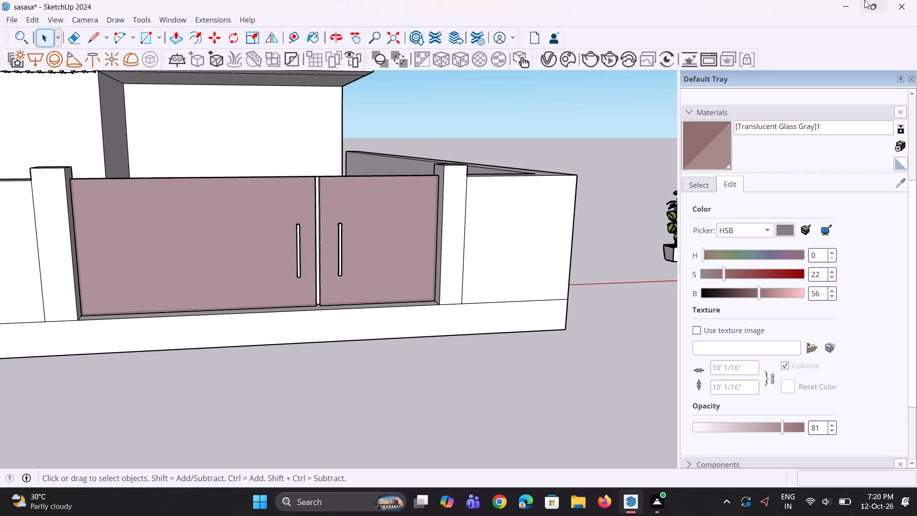
scroll(453, 327, "up", 3)
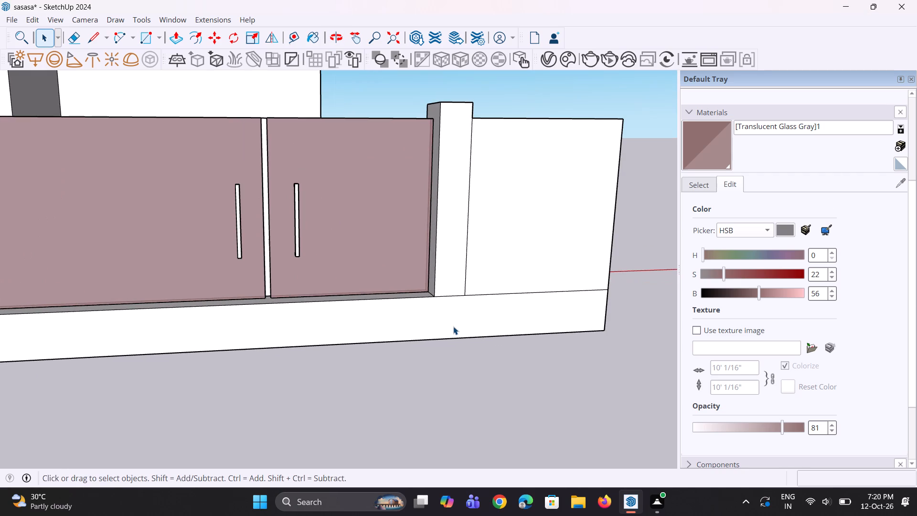
key("l")
scroll(467, 314, "up", 2)
left_click(464, 292)
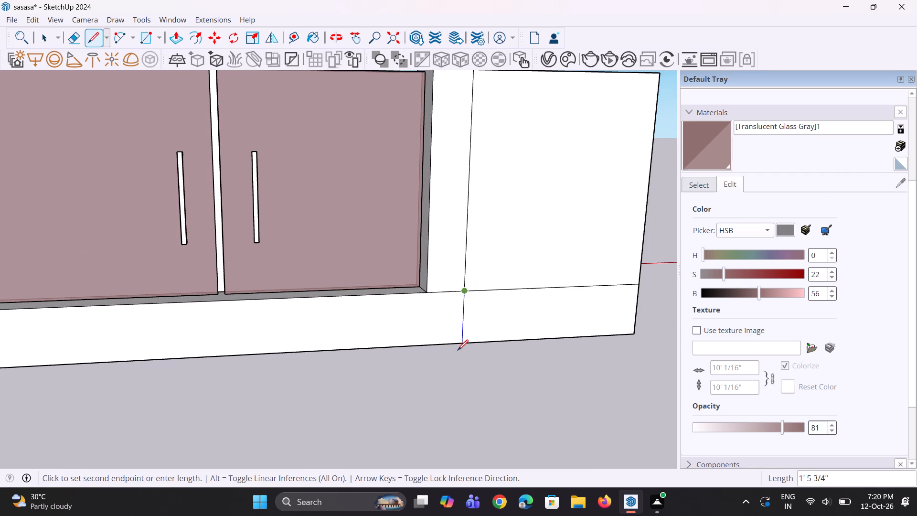
left_click(463, 342)
Pull the plinth face beyond the far gate pillar outward about 1' 5/8" to form a planter block.
key("p")
left_click(499, 324)
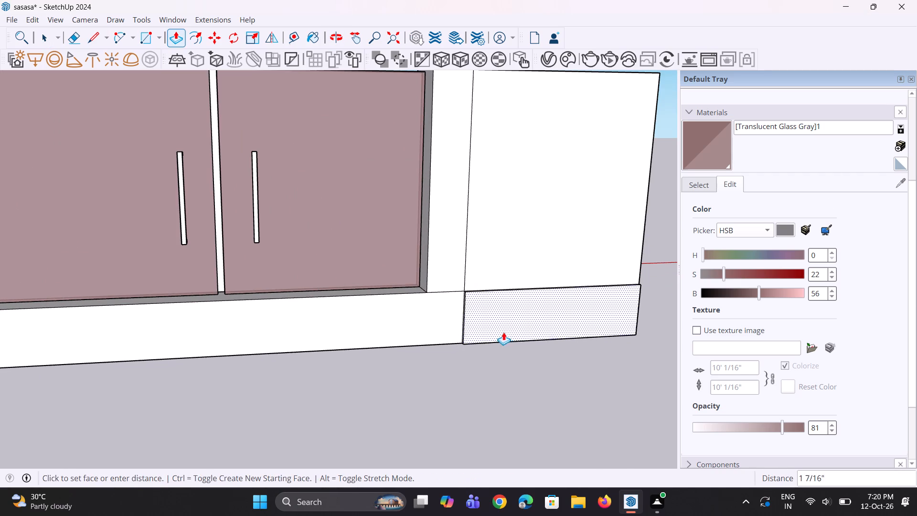
left_click(512, 343)
Offset the new planter block's top face inward about 1 3/8".
middle_click_drag(513, 351, 513, 461)
scroll(518, 345, "up", 2)
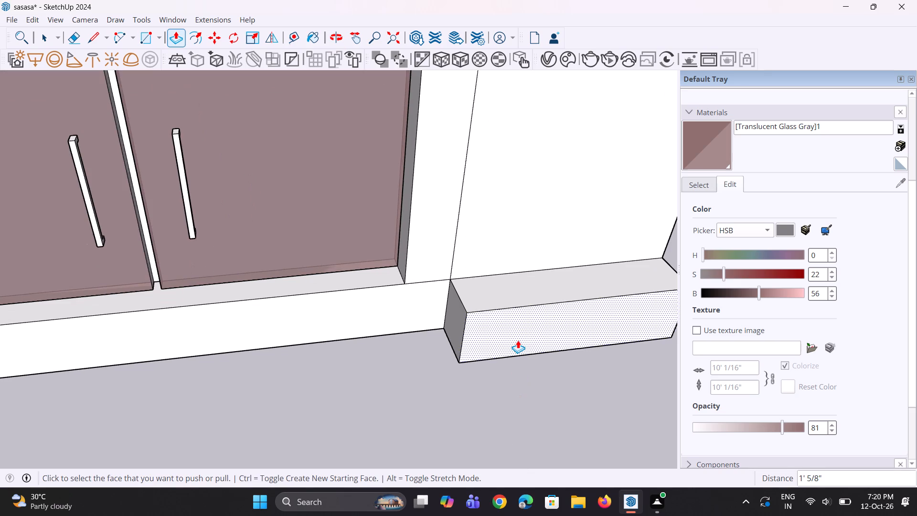
key("space")
key("space")
left_click(515, 291)
key("f")
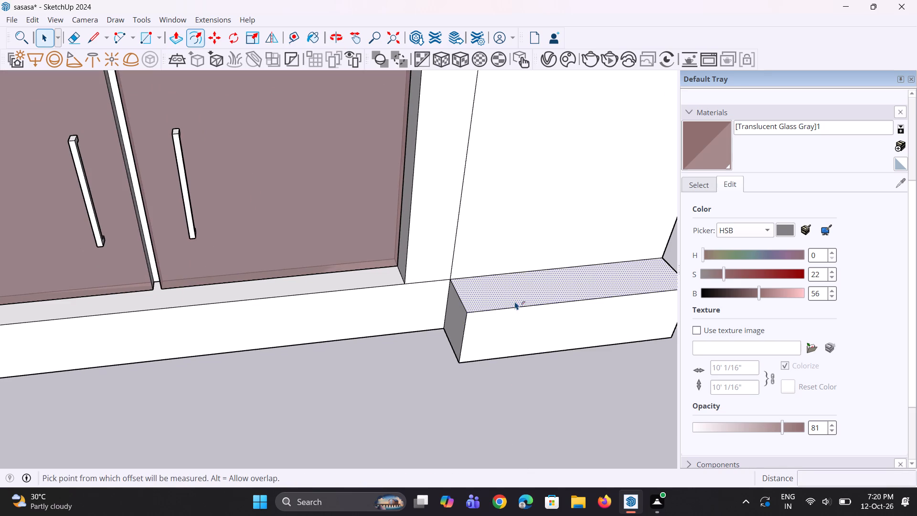
left_click(520, 307)
left_click(516, 304)
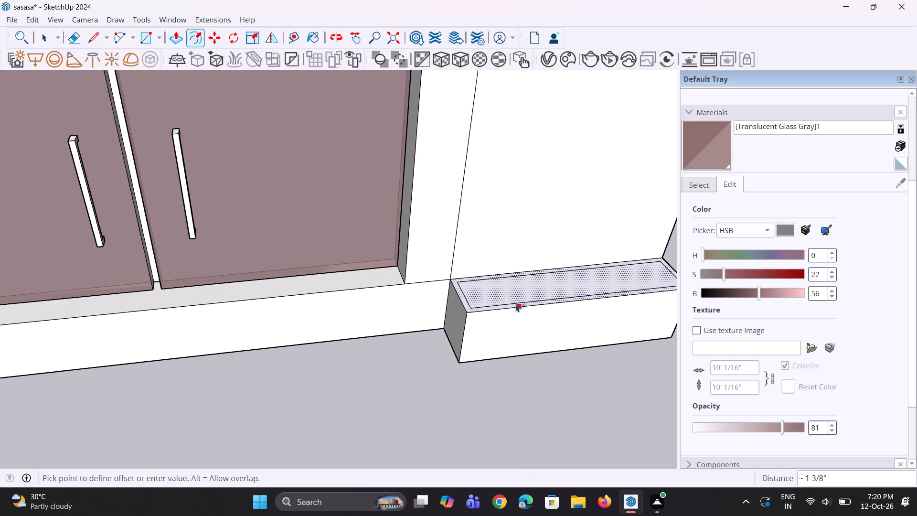
Push the inset top face down about 11 9/16" to hollow out the planter.
middle_click_drag(515, 308, 522, 337)
scroll(490, 279, "up", 2)
key("space")
left_click(496, 291)
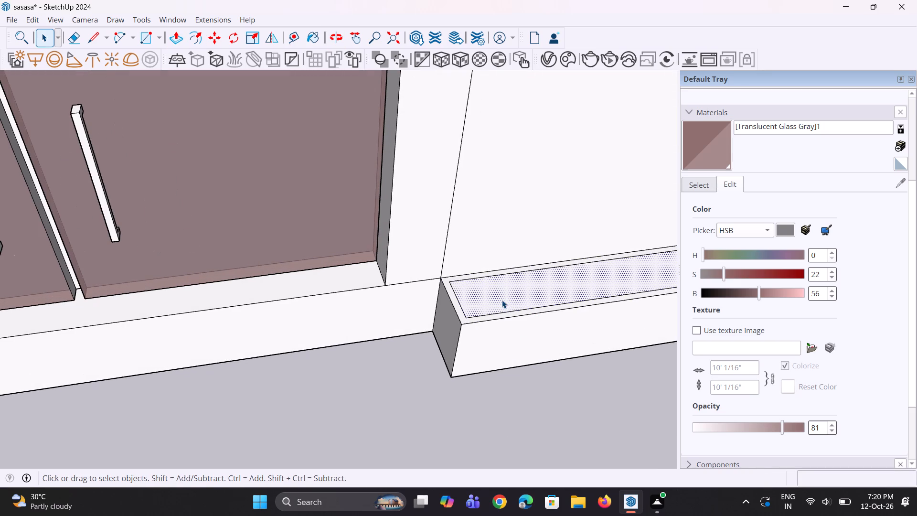
key("p")
left_click(502, 300)
left_click(505, 343)
Copy the gate-side plant cluster about 23' 9 3/8" along the red axis into the new planter beyond the gate.
scroll(508, 353, "down", 3)
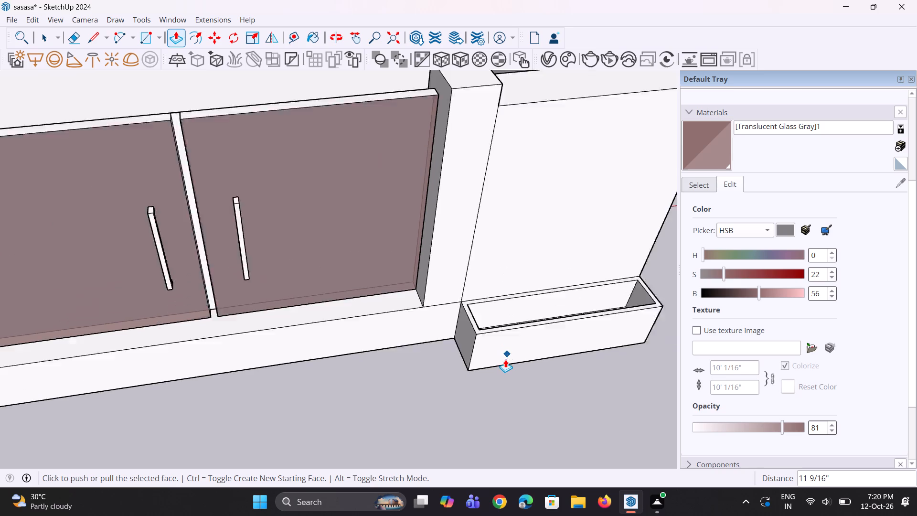
scroll(505, 359, "down", 14)
middle_click_drag(466, 400, 441, 333)
scroll(124, 415, "up", 3)
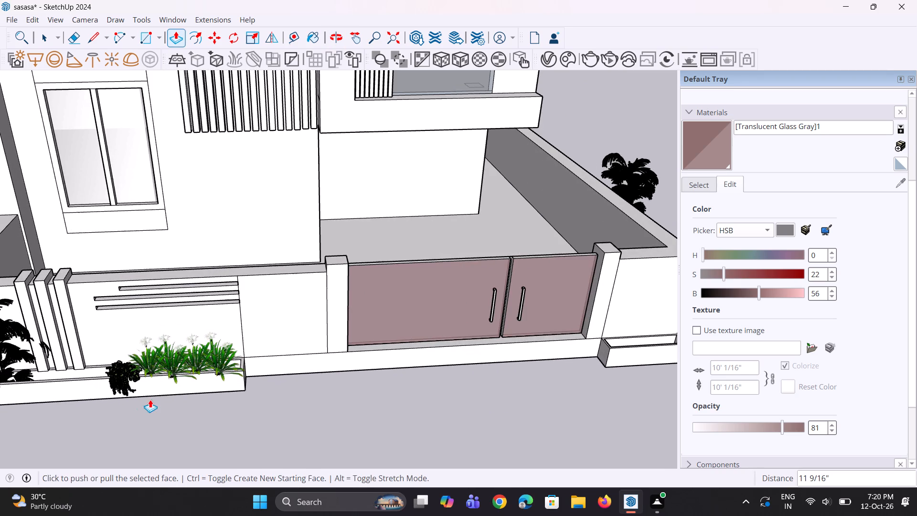
key("space")
key("space")
left_click(215, 364)
scroll(215, 364, "up", 1)
key("m")
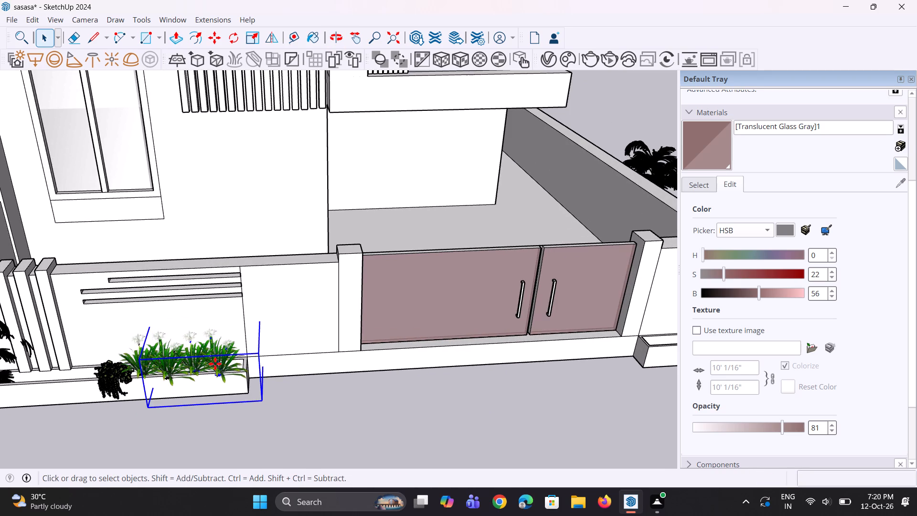
left_click(215, 364)
scroll(173, 403, "down", 5)
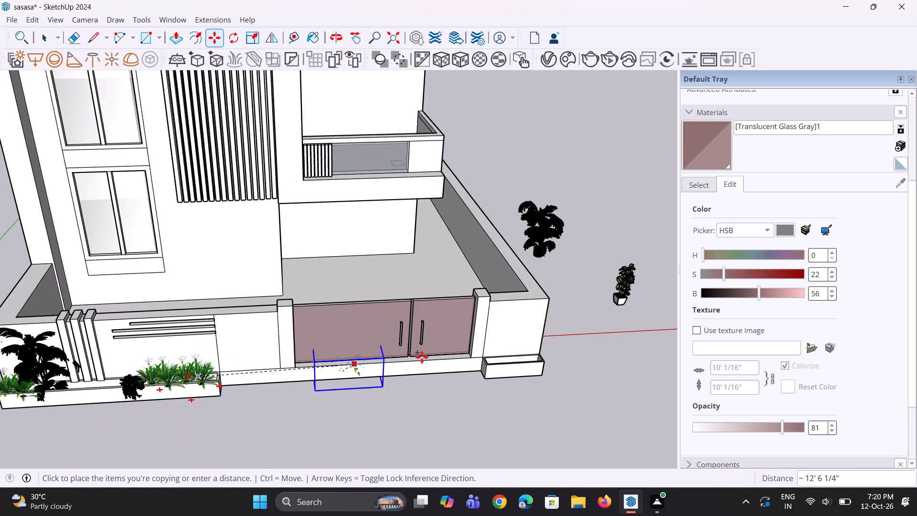
scroll(496, 344, "up", 9)
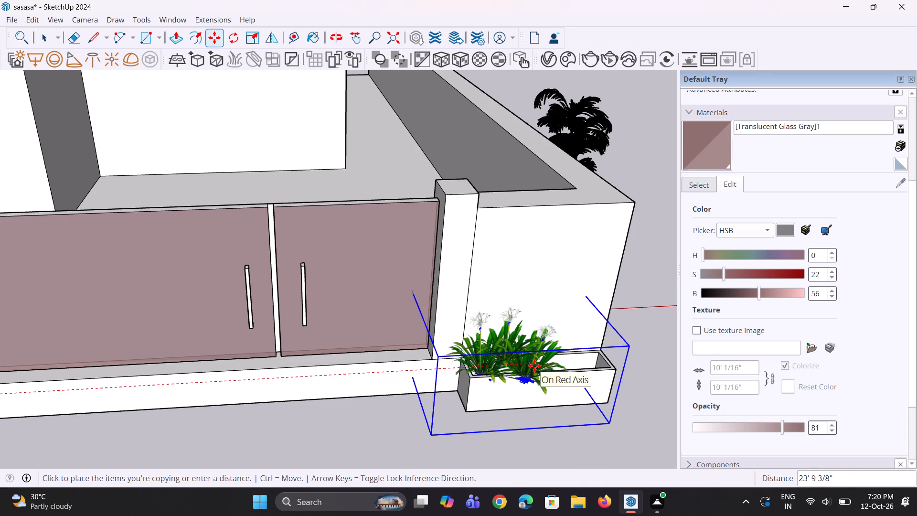
left_click(534, 365)
middle_click_drag(541, 373, 411, 355)
scroll(411, 355, "down", 4)
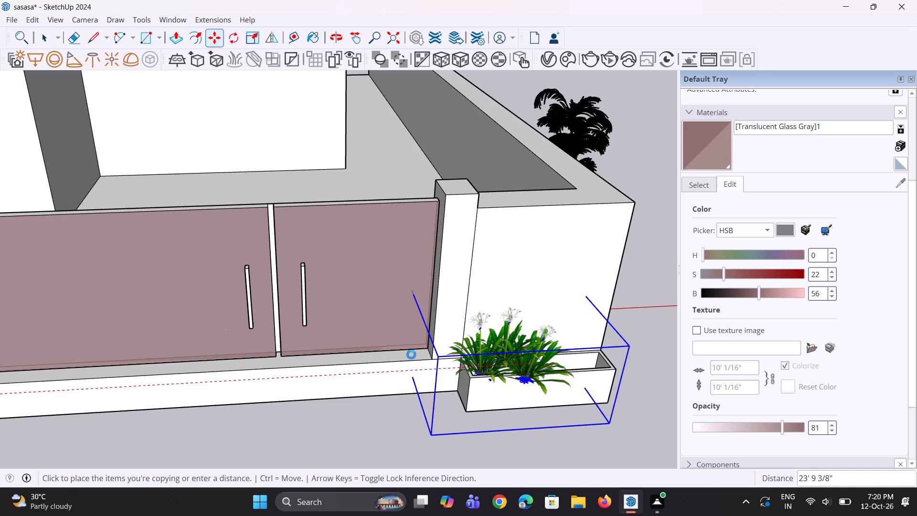
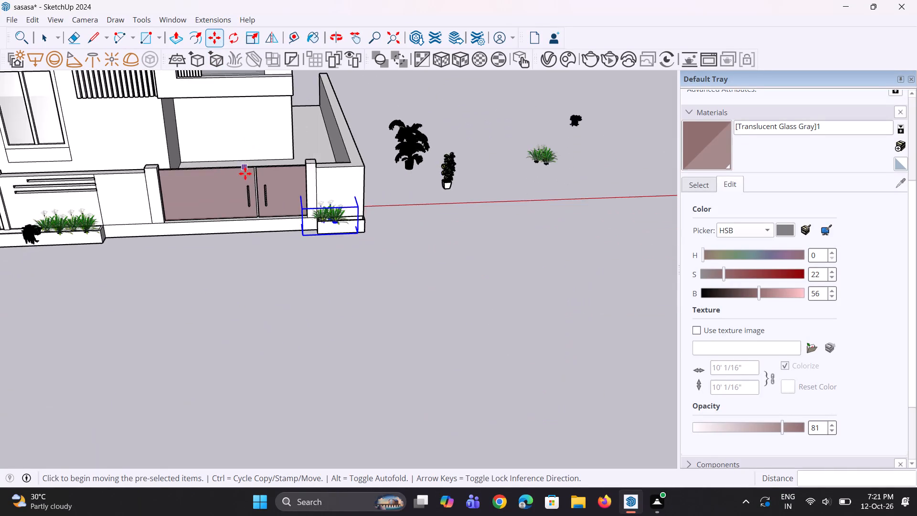
Copy the flowering plant cluster about 1' 11 13/16" along the planter beyond the gate to fill its empty end.
middle_click_drag(213, 289, 223, 232)
scroll(224, 264, "down", 5)
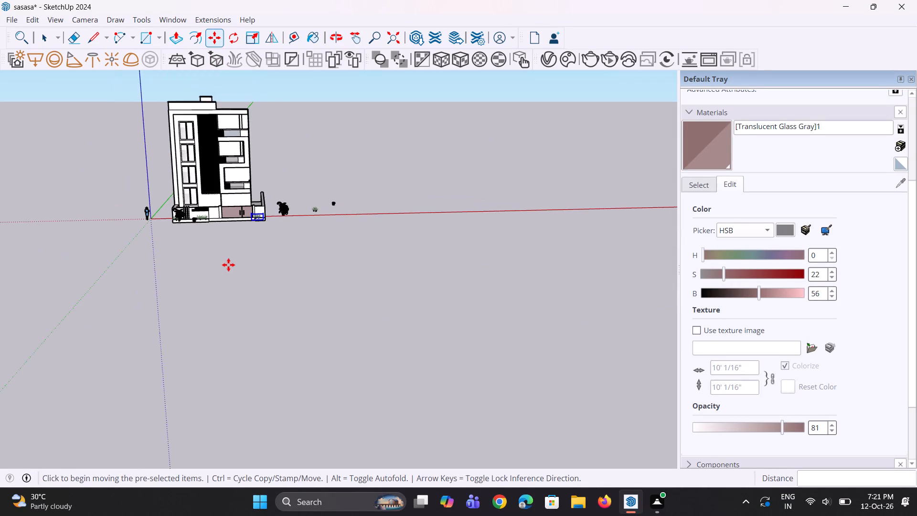
middle_click_drag(228, 265, 237, 223)
scroll(231, 257, "up", 1)
scroll(220, 187, "up", 19)
middle_click_drag(301, 264, 301, 292)
scroll(304, 400, "up", 12)
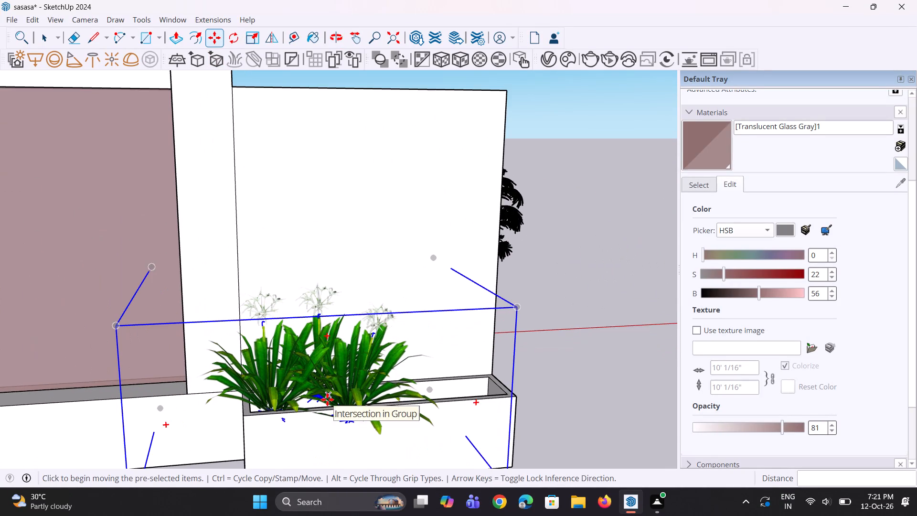
key("m")
left_click(329, 393)
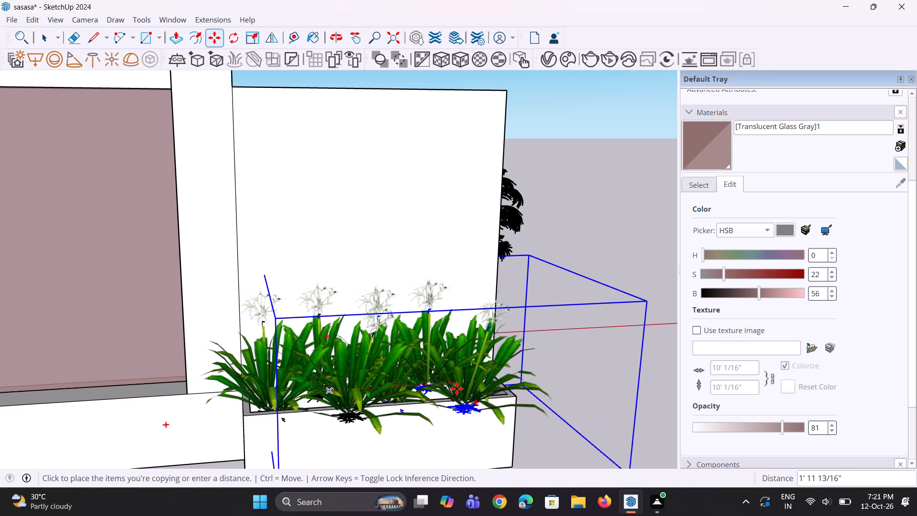
left_click(457, 388)
key("space")
key("space")
left_click(614, 368)
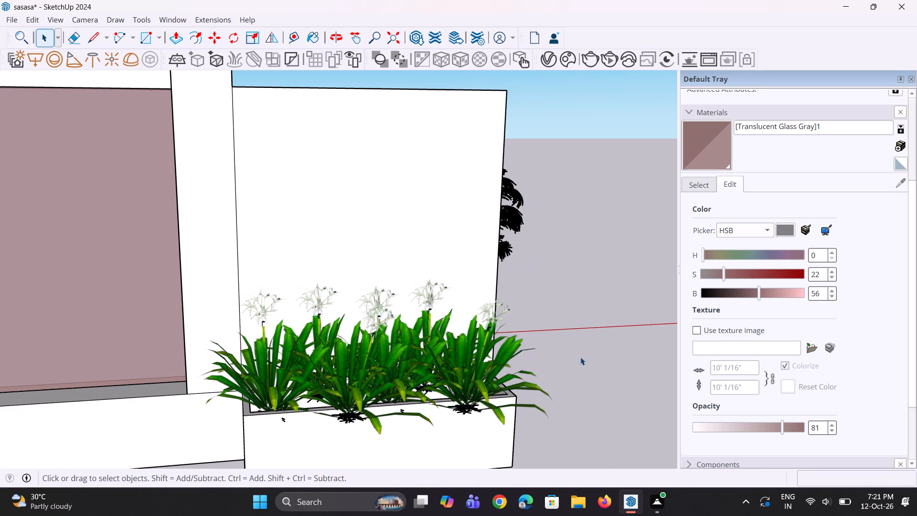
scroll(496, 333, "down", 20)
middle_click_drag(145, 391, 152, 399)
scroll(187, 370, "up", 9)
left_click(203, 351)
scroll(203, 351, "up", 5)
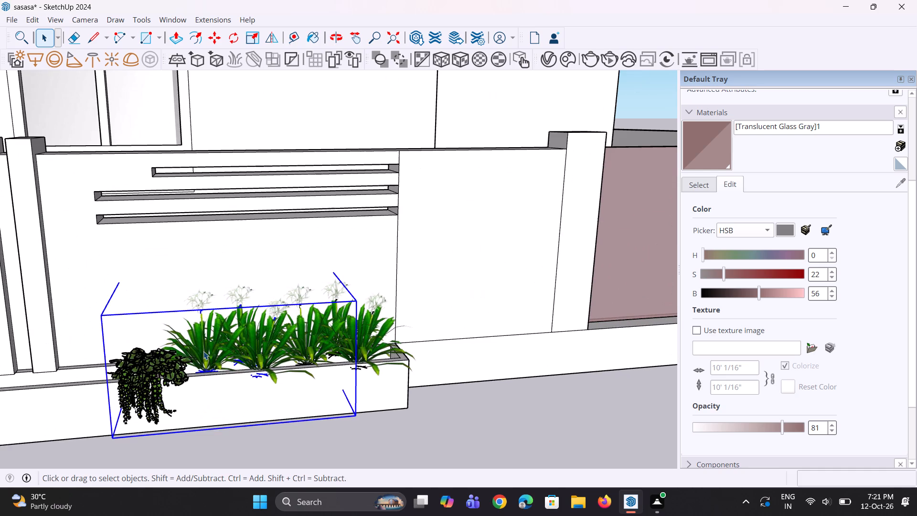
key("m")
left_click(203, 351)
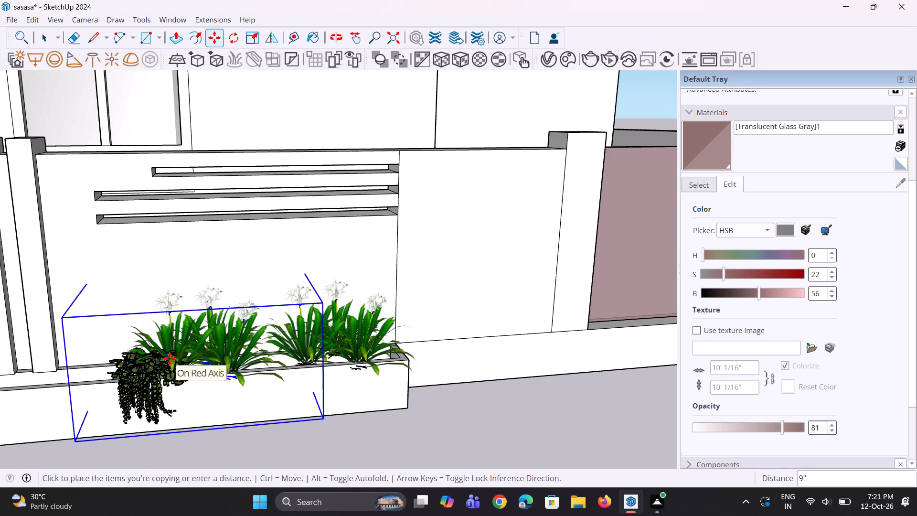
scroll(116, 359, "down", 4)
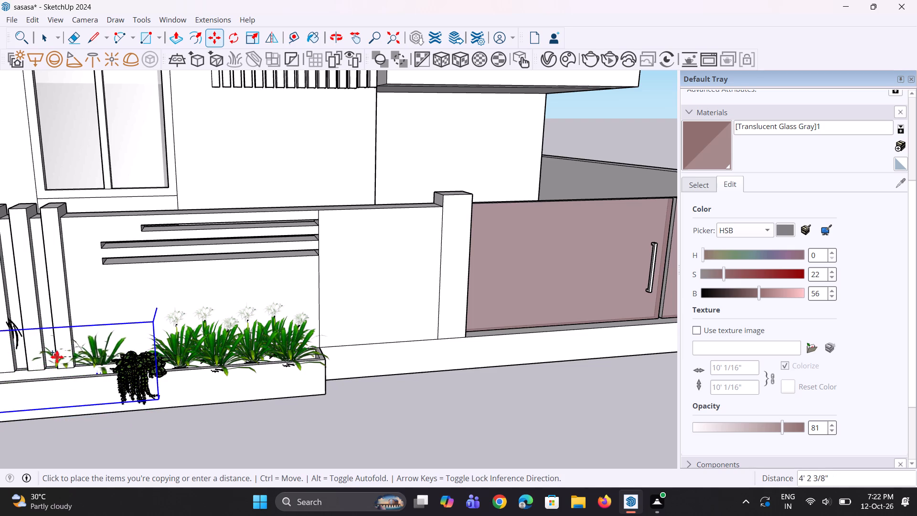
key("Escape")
Copy the flowering plant cluster beside the trailing plant about 6' 4 1/8" along the long planter, toward the palm.
scroll(178, 345, "down", 5)
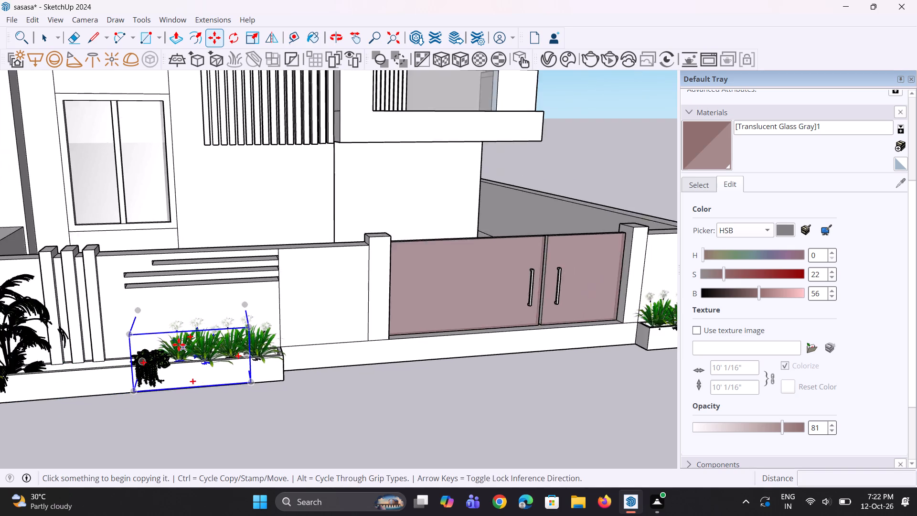
scroll(179, 344, "down", 5)
middle_click_drag(10, 376, 63, 382)
scroll(83, 369, "up", 9)
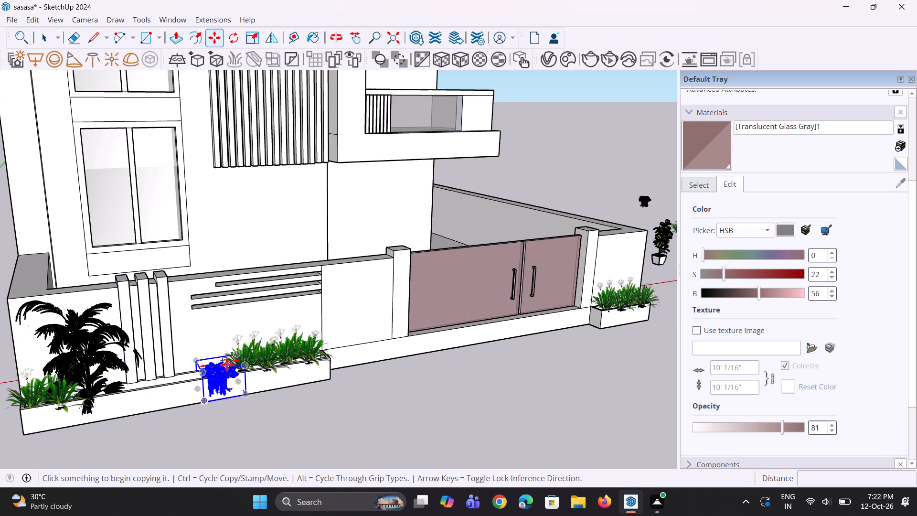
scroll(227, 365, "up", 4)
key("space")
key("space")
left_click(255, 360)
key("m")
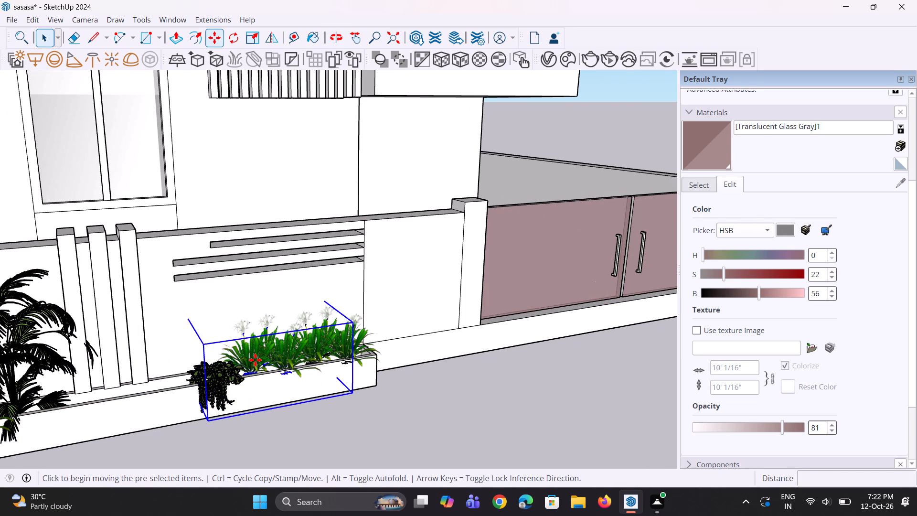
left_click(255, 360)
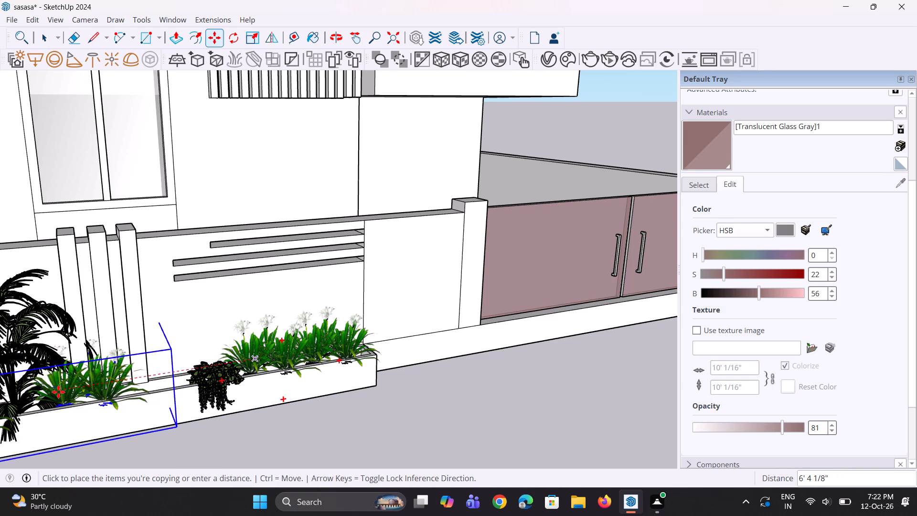
left_click(58, 392)
key("space")
key("space")
left_click(224, 421)
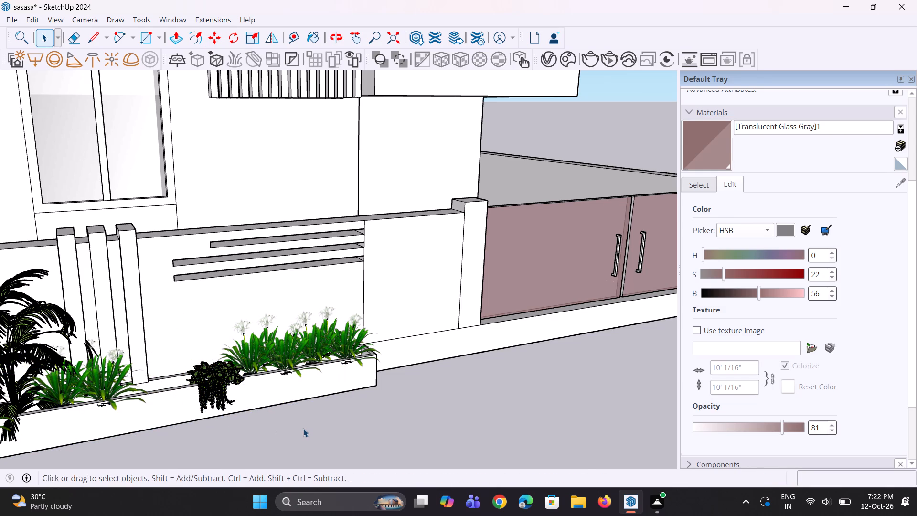
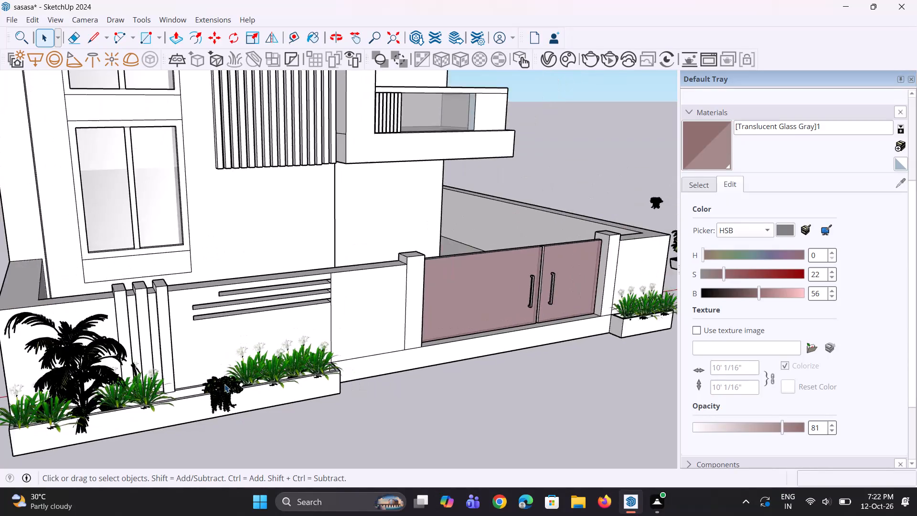
Sample the Translucent Glass Gray material from the upper balcony's glass railing and raise its brightness to 79.
middle_click_drag(295, 382, 182, 351)
scroll(322, 200, "up", 5)
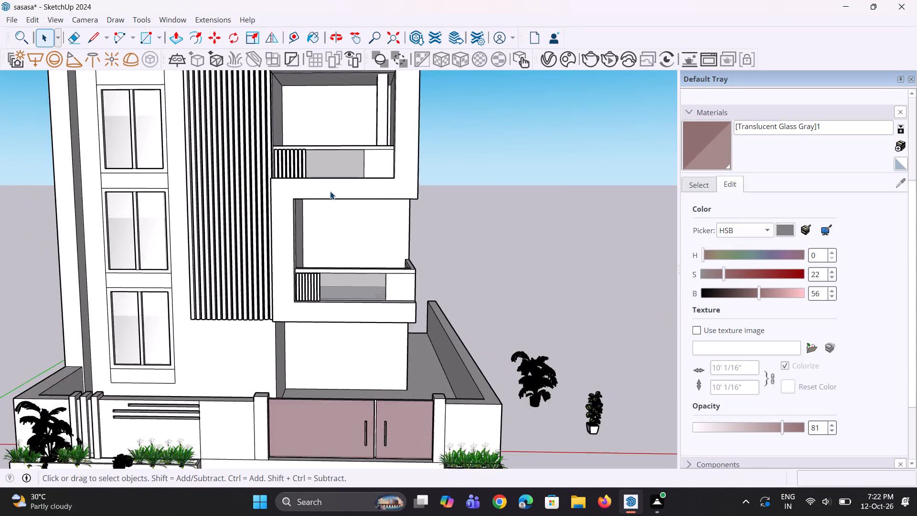
scroll(330, 191, "up", 3)
left_click(902, 184)
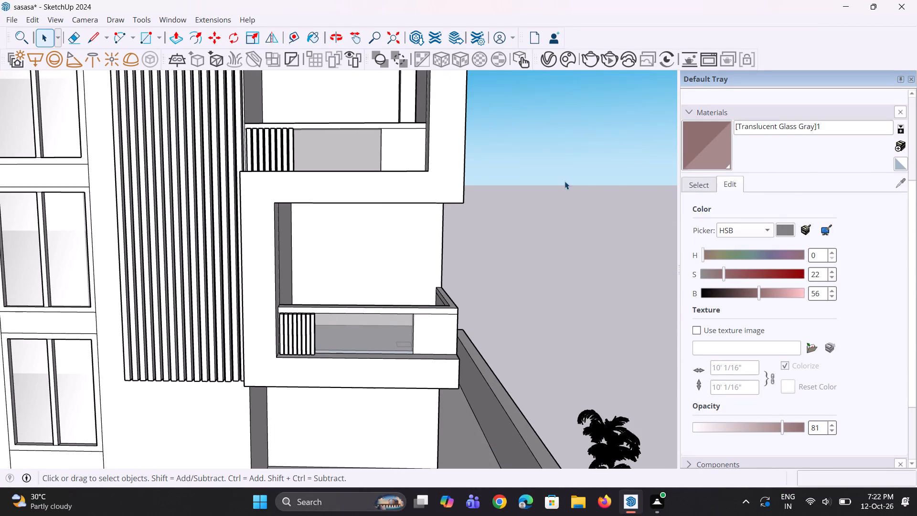
left_click(699, 189)
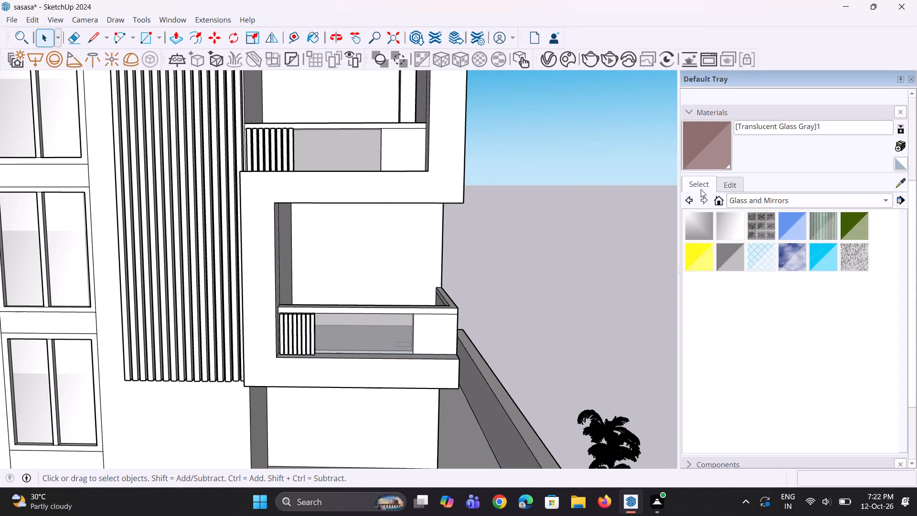
left_click(903, 181)
left_click(354, 150)
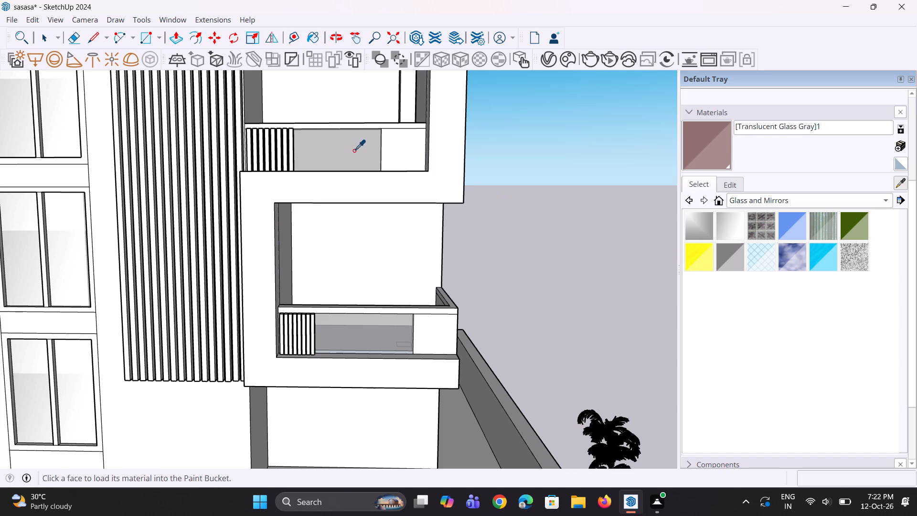
left_click(729, 185)
left_click_drag(760, 292, 768, 294)
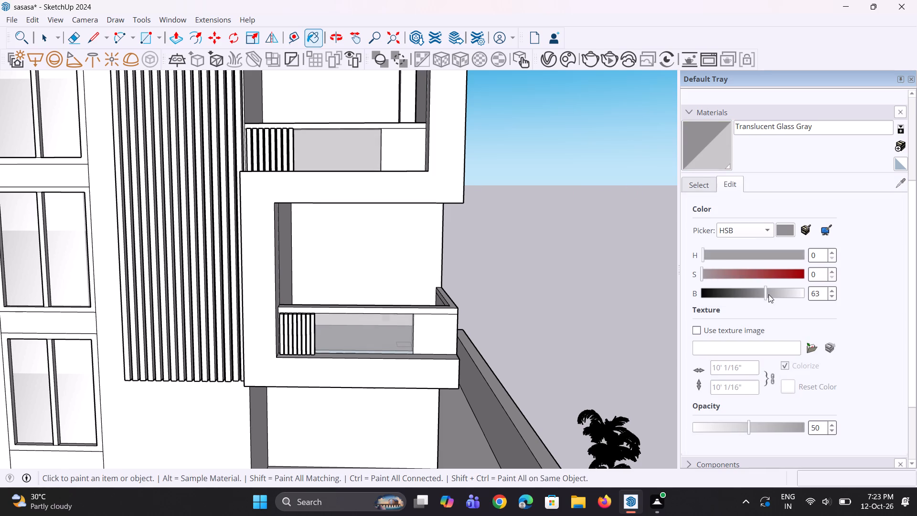
left_click_drag(768, 294, 776, 295)
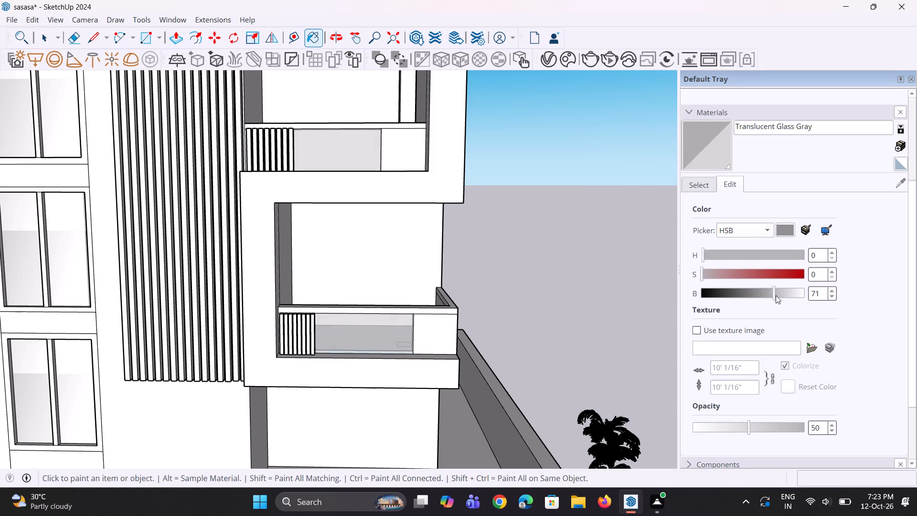
left_click_drag(776, 295, 786, 296)
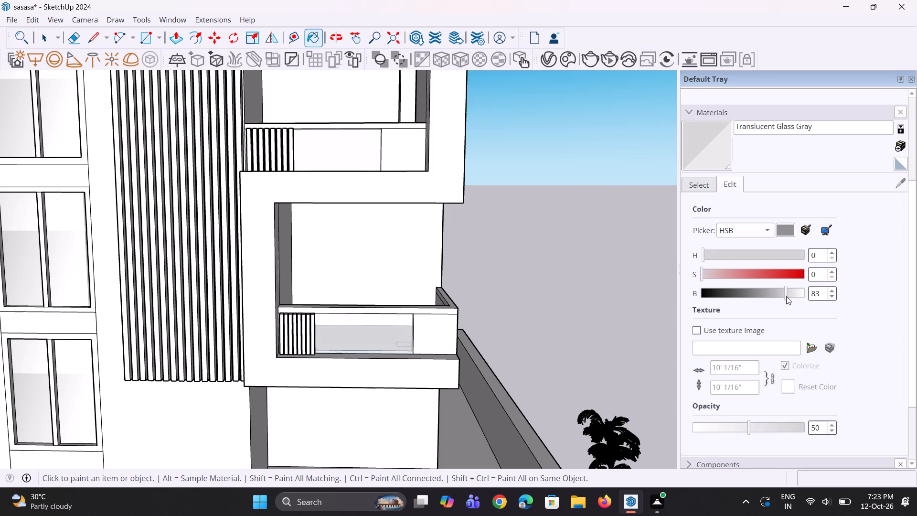
left_click_drag(786, 296, 783, 297)
Examine the lightened balcony glass and the whole front elevation, both close up and from a distance.
scroll(257, 260, "down", 4)
middle_click_drag(253, 266, 253, 242)
scroll(253, 242, "up", 1)
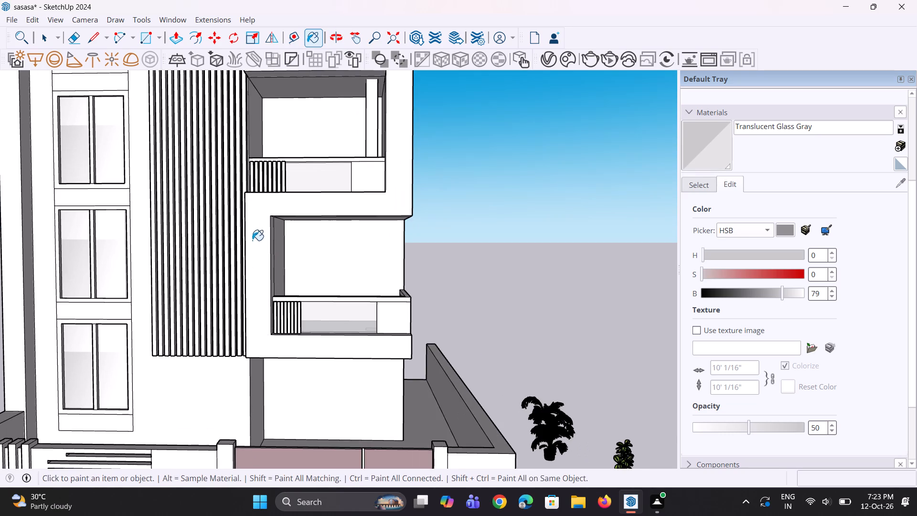
scroll(243, 226, "down", 11)
middle_click_drag(213, 211, 213, 191)
scroll(208, 177, "up", 10)
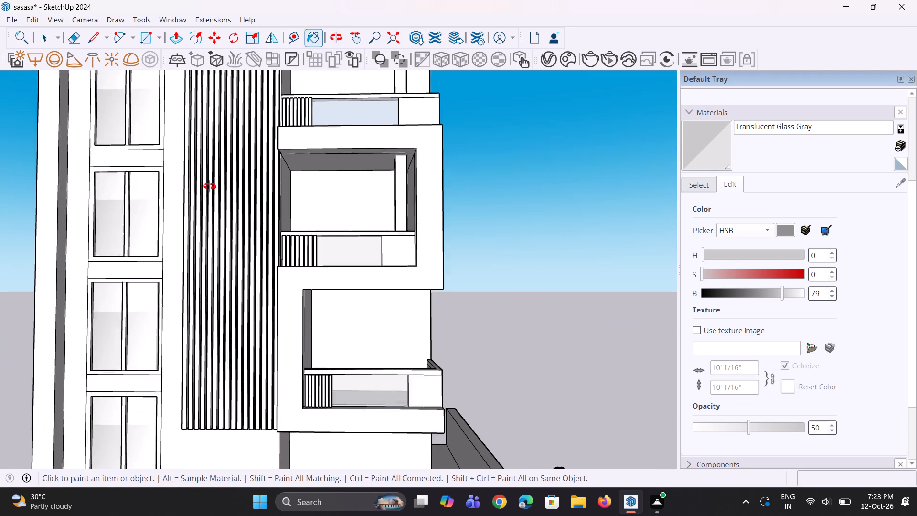
middle_click_drag(209, 183, 206, 202)
scroll(247, 202, "down", 2)
key("space")
key("space")
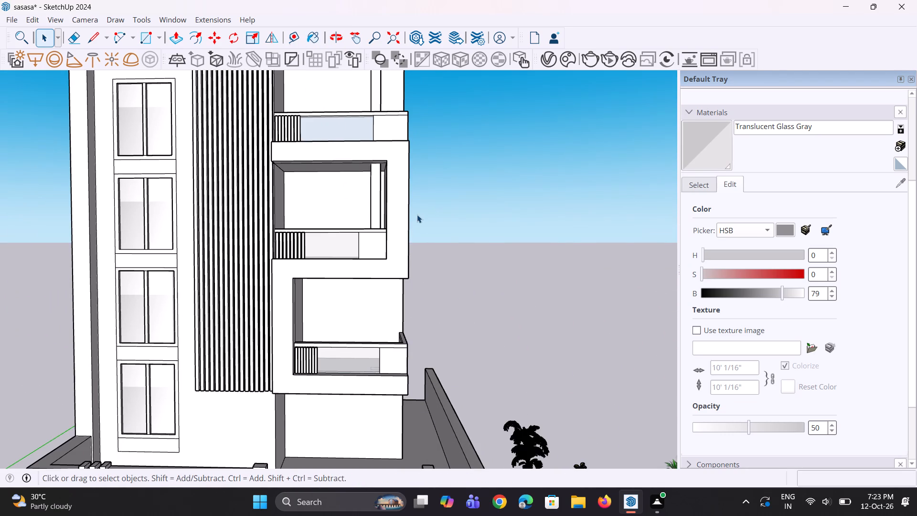
scroll(270, 254, "down", 8)
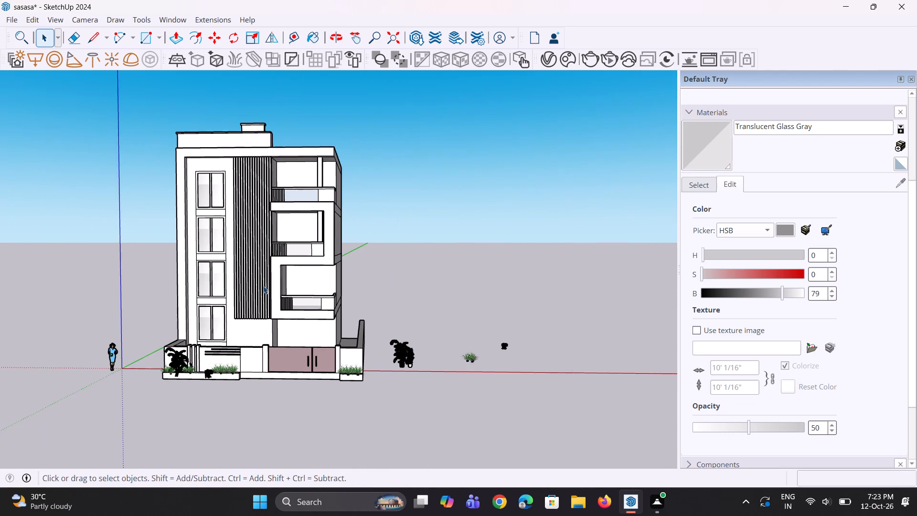
middle_click_drag(263, 286, 270, 294)
scroll(512, 515, "up", 11)
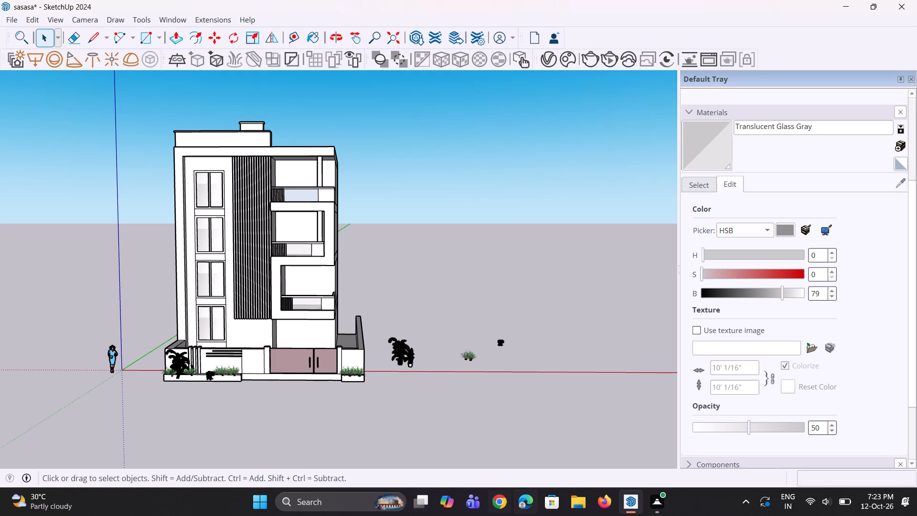
scroll(249, 118, "up", 3)
scroll(132, 279, "up", 8)
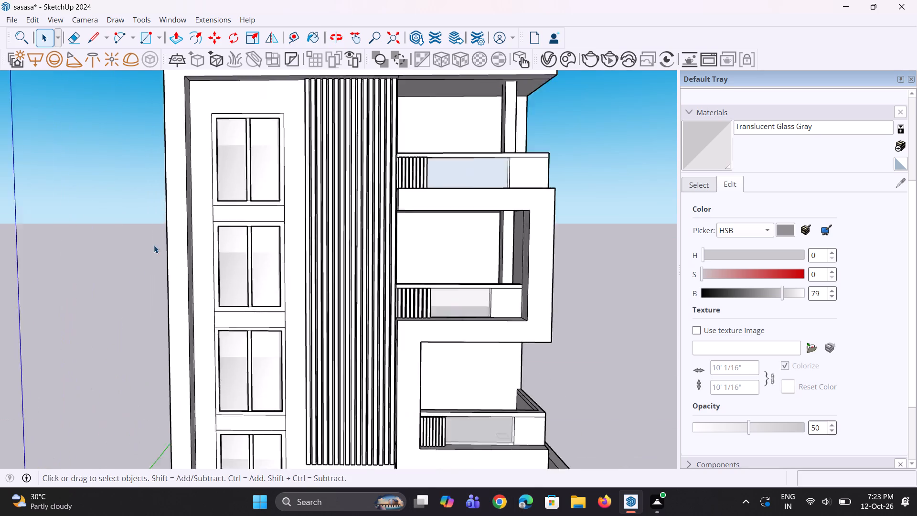
scroll(154, 245, "up", 1)
scroll(193, 310, "down", 10)
middle_click_drag(209, 342, 213, 335)
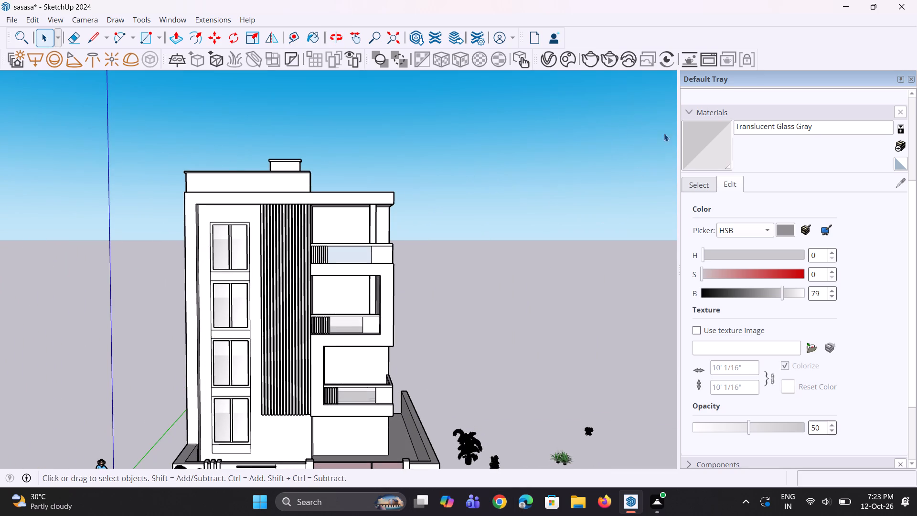
Open the V-Ray Asset Editor.
left_click(547, 64)
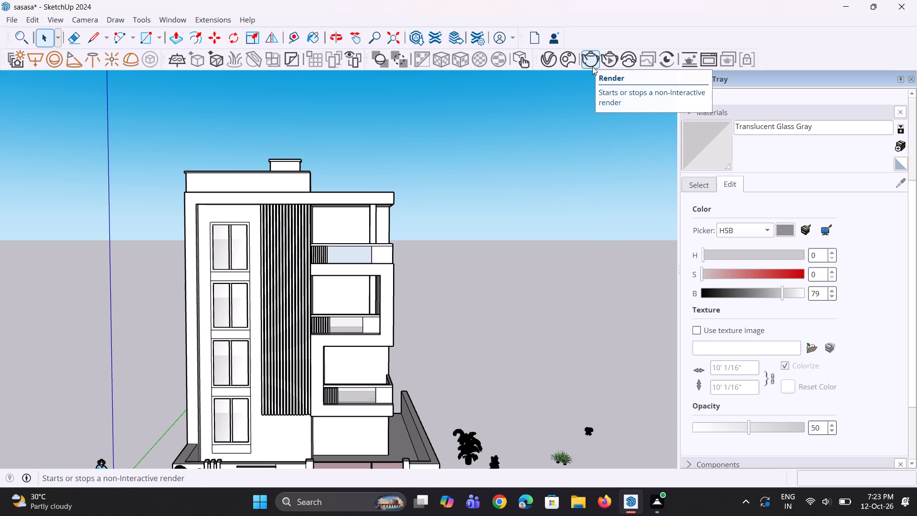
left_click(559, 64)
triple_click(553, 64)
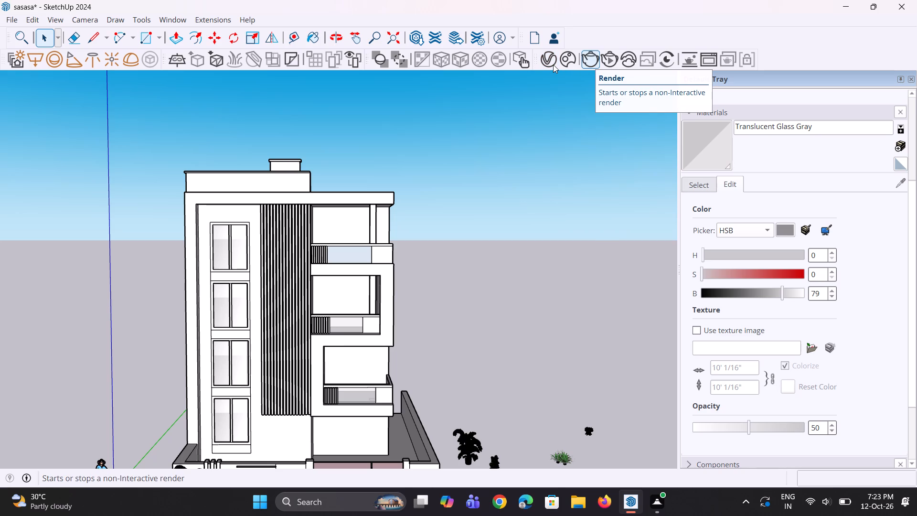
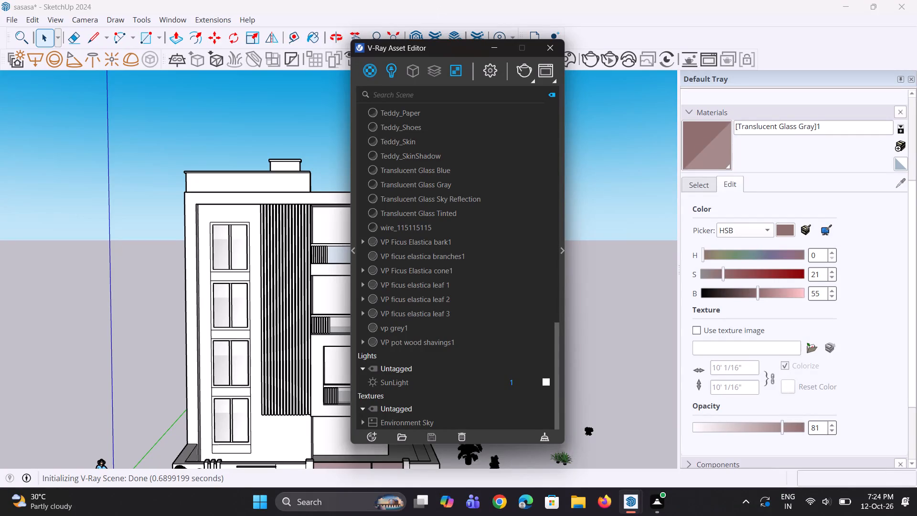
Create a new Generic V-Ray material and close the Asset Editor.
right_click(369, 72)
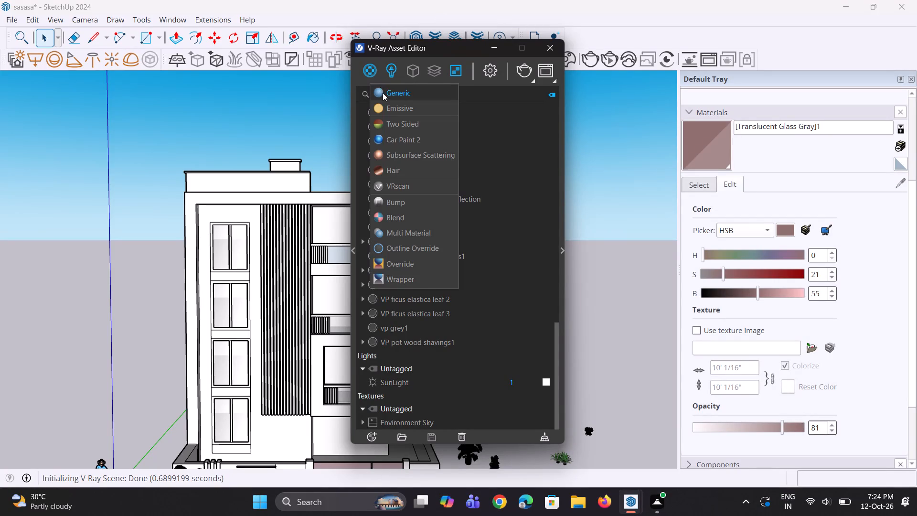
left_click(383, 93)
scroll(408, 222, "down", 3)
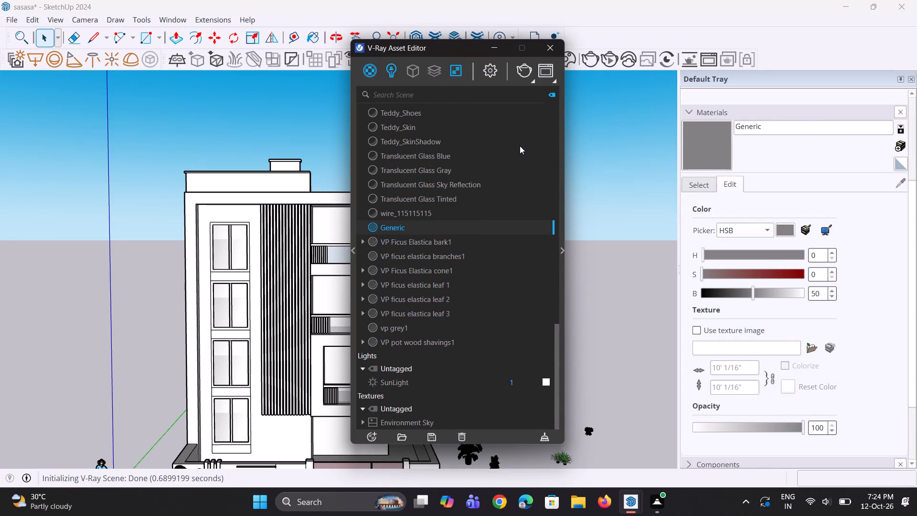
left_click(550, 49)
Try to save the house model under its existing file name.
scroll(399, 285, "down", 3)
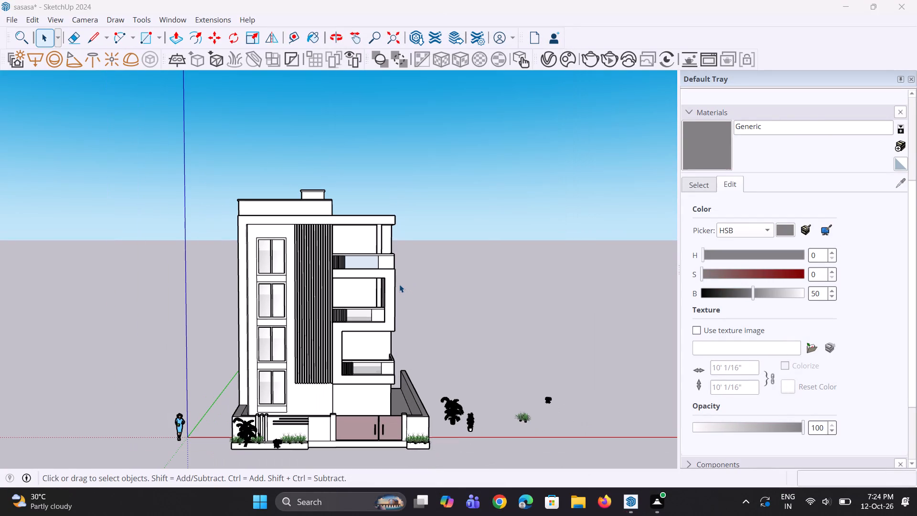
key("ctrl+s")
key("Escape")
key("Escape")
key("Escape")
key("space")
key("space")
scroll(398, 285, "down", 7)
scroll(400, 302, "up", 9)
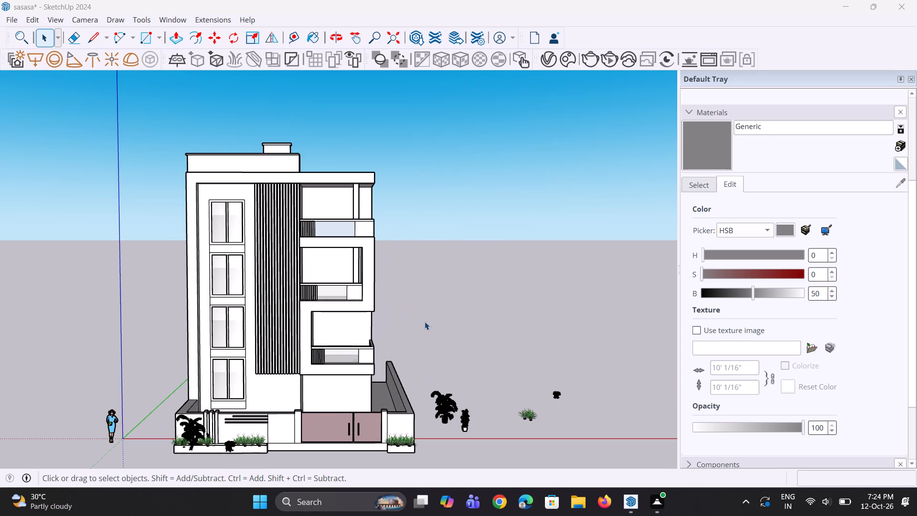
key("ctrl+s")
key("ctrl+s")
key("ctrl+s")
Examine the front elevation, entrance gate and planted compound wall from several distances and angles.
scroll(413, 336, "down", 1)
scroll(366, 391, "up", 3)
scroll(369, 431, "up", 5)
scroll(324, 416, "down", 4)
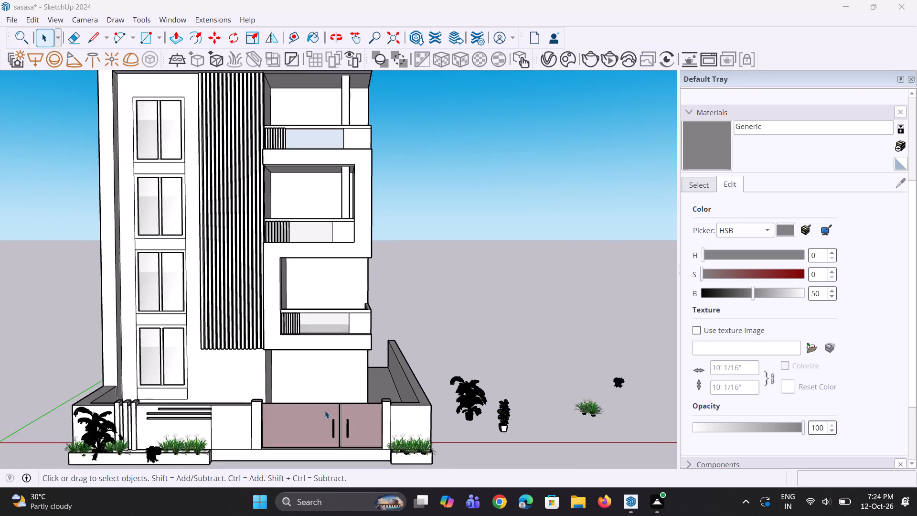
scroll(325, 410, "down", 5)
middle_click_drag(325, 410, 380, 425)
scroll(407, 387, "up", 3)
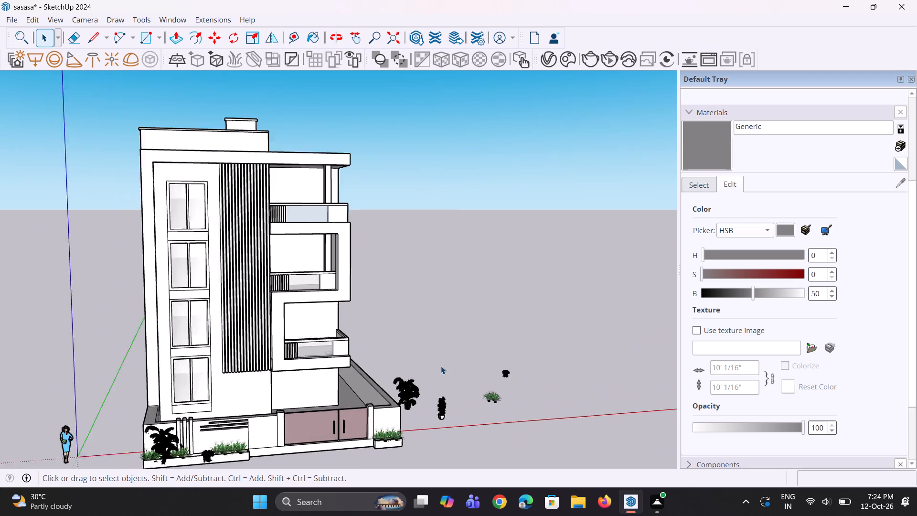
scroll(441, 366, "up", 4)
middle_click_drag(453, 437, 382, 437)
scroll(382, 401, "down", 8)
middle_click_drag(380, 403, 381, 424)
scroll(338, 450, "up", 7)
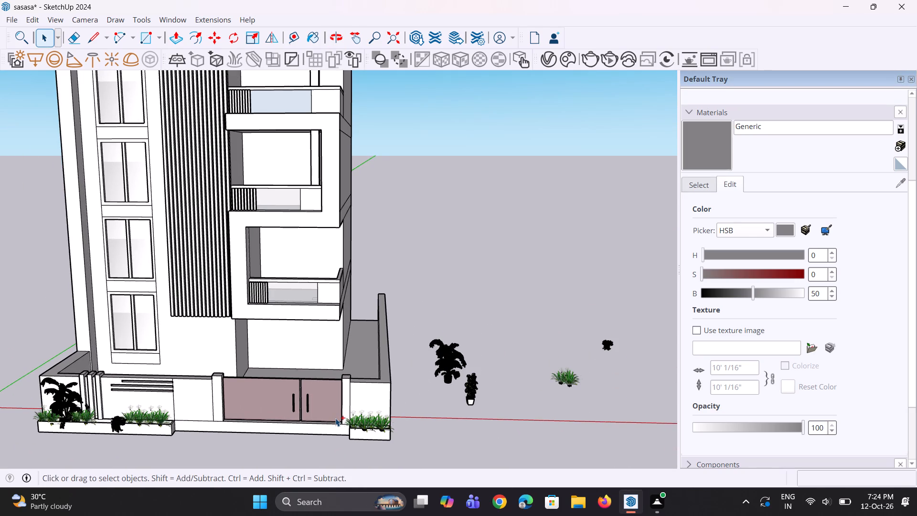
Save the house model and leave the entrance gate unselected.
key("ctrl+s")
left_click(335, 418, "ctrl")
key("ctrl+s")
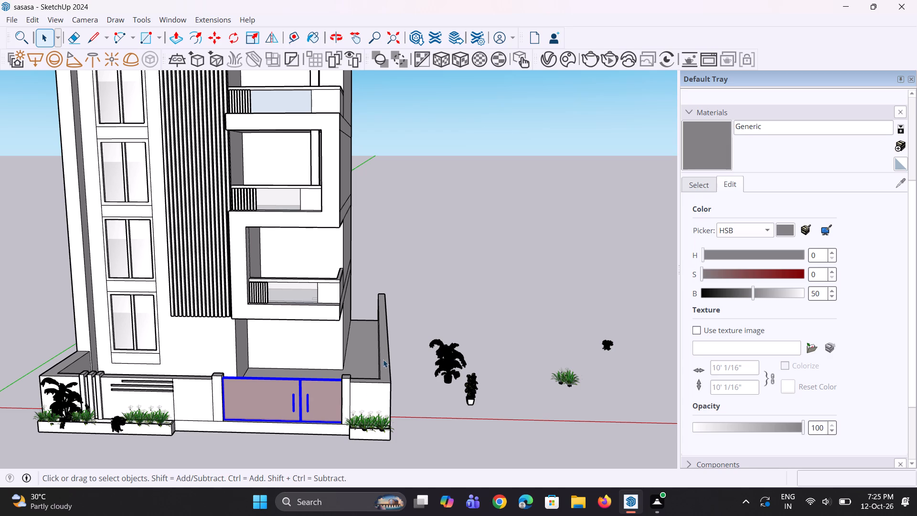
left_click(430, 274)
Save the model again with the whole house framed in a low, angled front view.
middle_click_drag(345, 370, 328, 320)
scroll(328, 320, "down", 5)
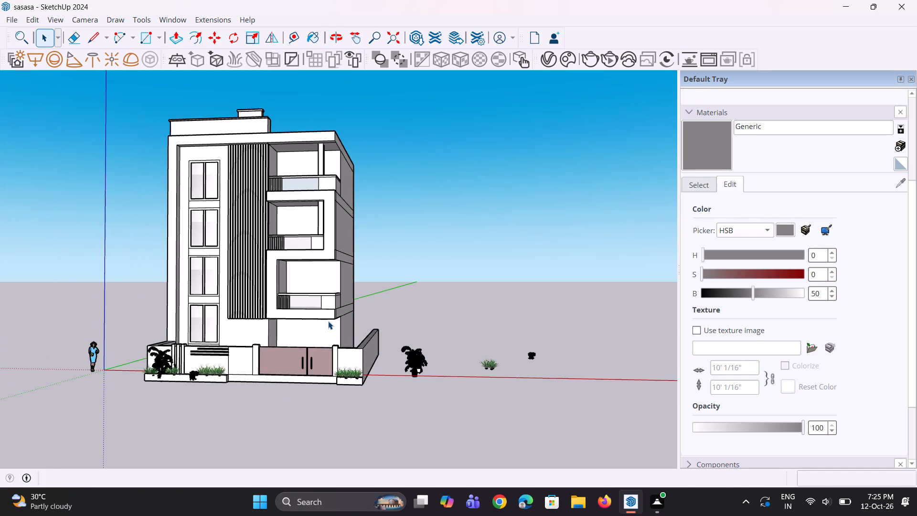
scroll(328, 328, "down", 4)
scroll(312, 313, "up", 3)
key("ctrl+s")
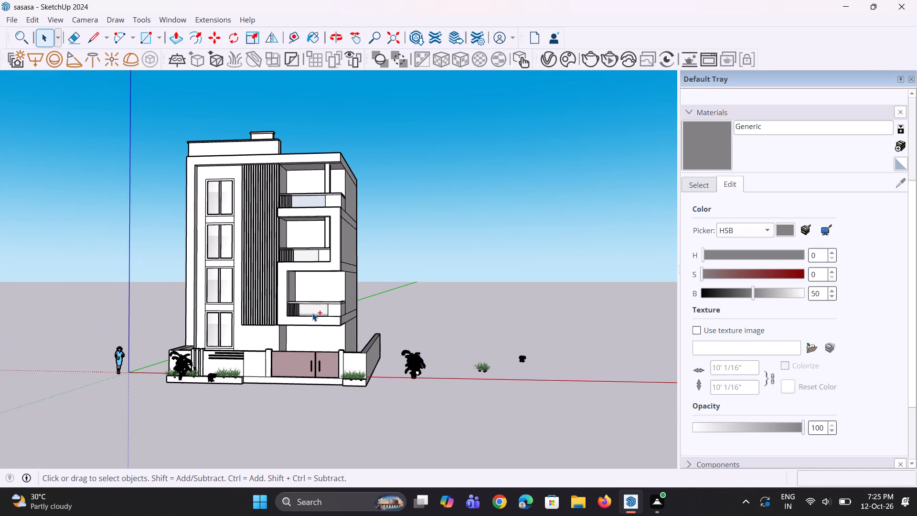
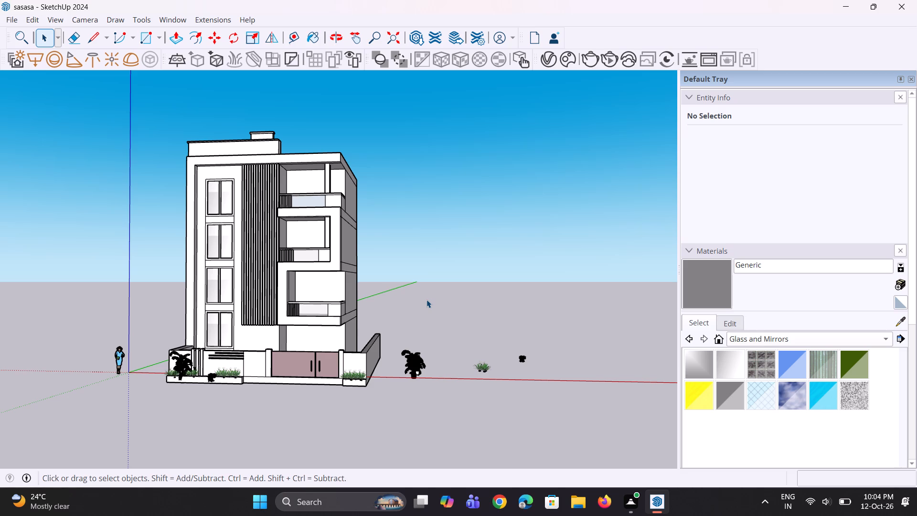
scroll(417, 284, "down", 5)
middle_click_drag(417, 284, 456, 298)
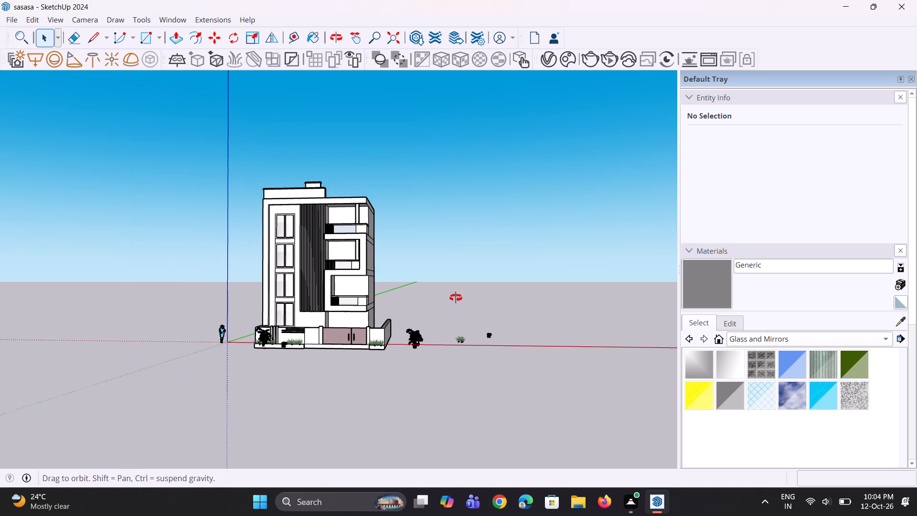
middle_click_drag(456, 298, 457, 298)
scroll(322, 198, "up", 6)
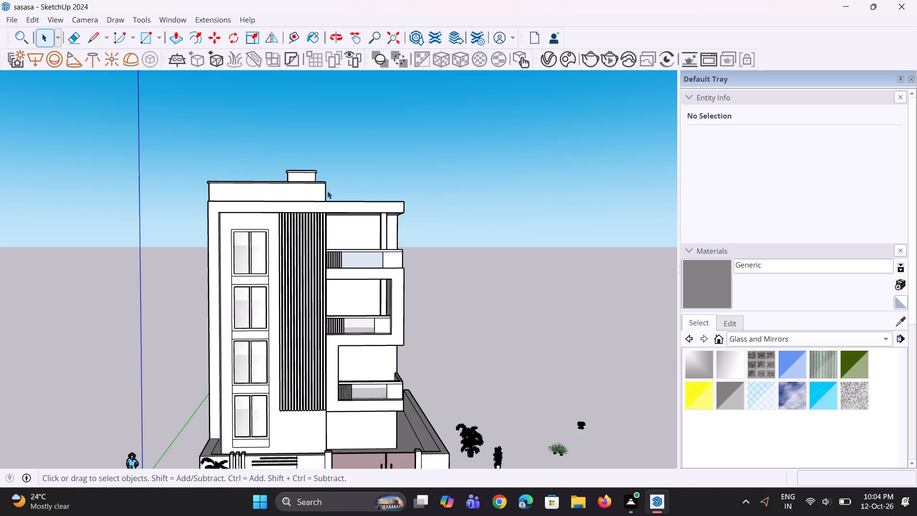
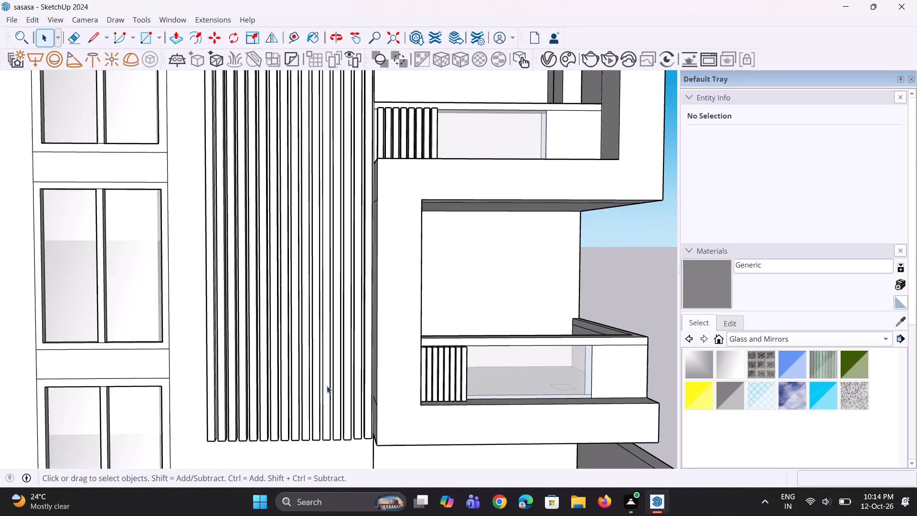
Open the V-Ray Asset Editor and expand its materials library beside the scene asset list.
middle_click(323, 379)
scroll(323, 378, "up", 1)
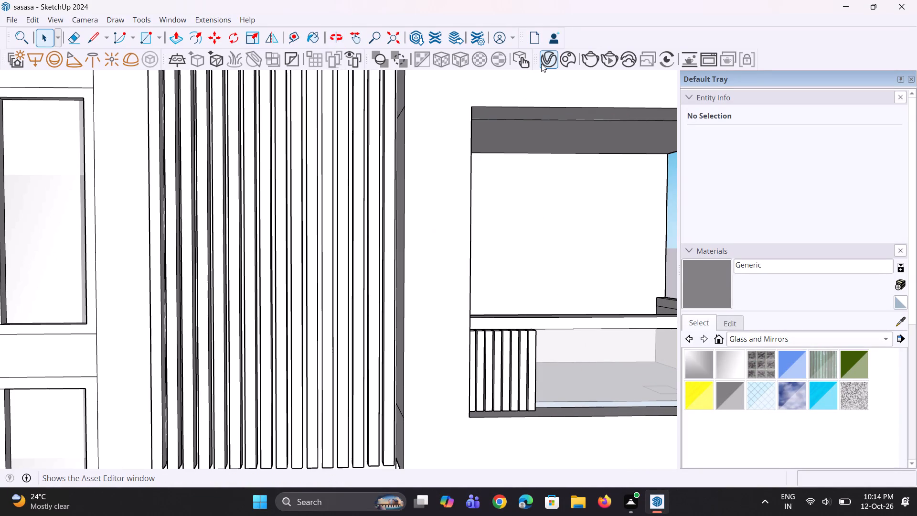
left_click(541, 64)
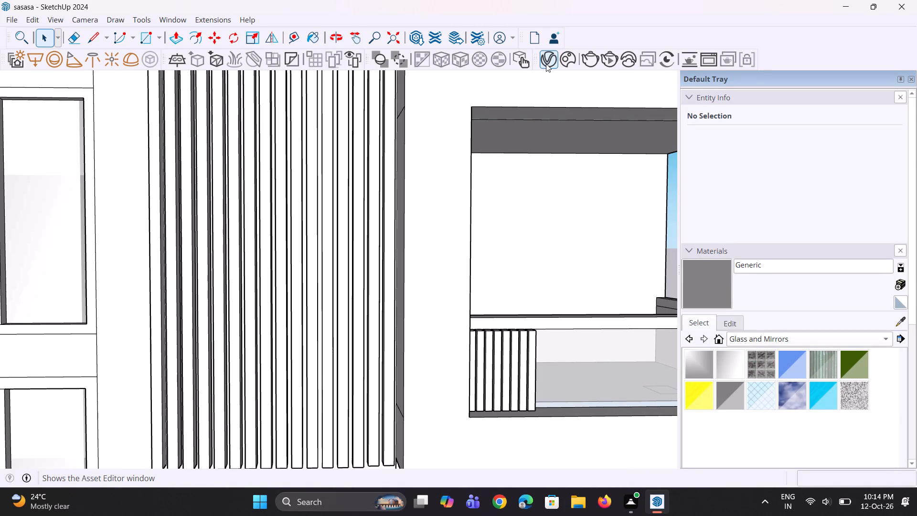
double_click(546, 64)
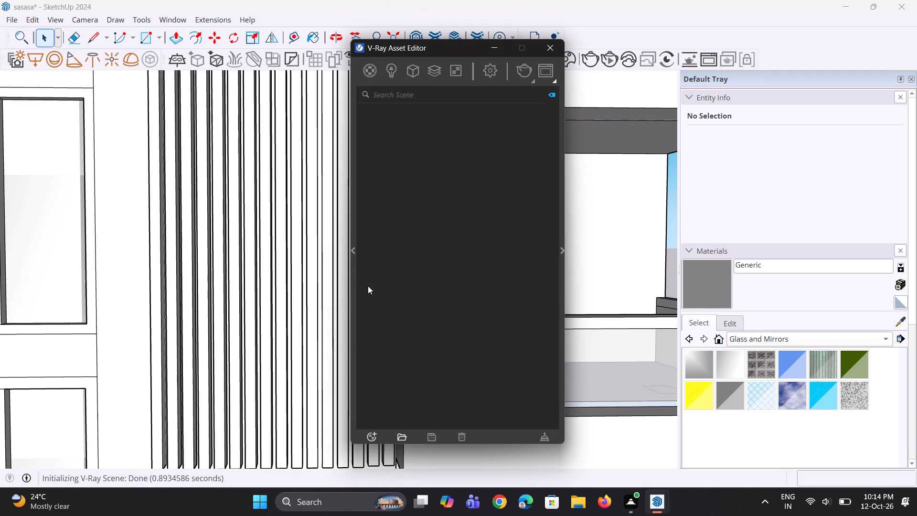
left_click(353, 251)
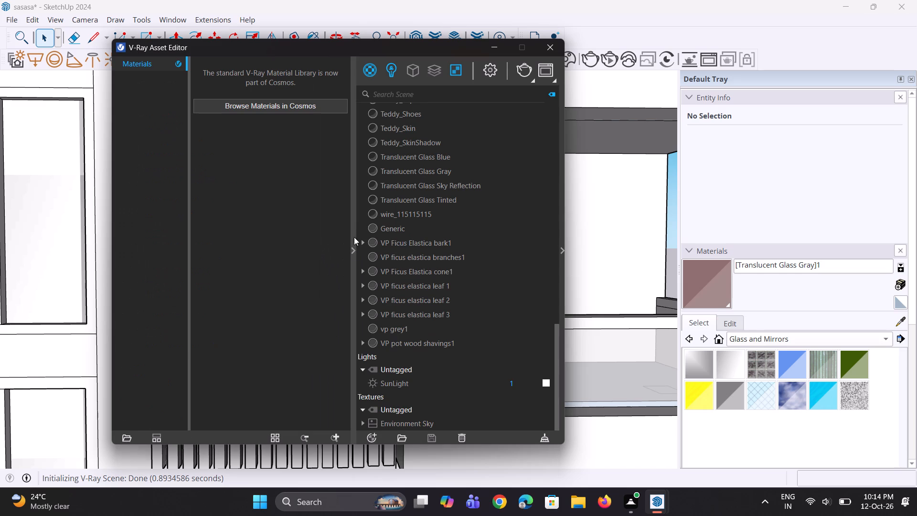
Launch the Chaos Cosmos browser from the materials library, close its blank window, and launch it again to browse materials.
left_click(321, 107)
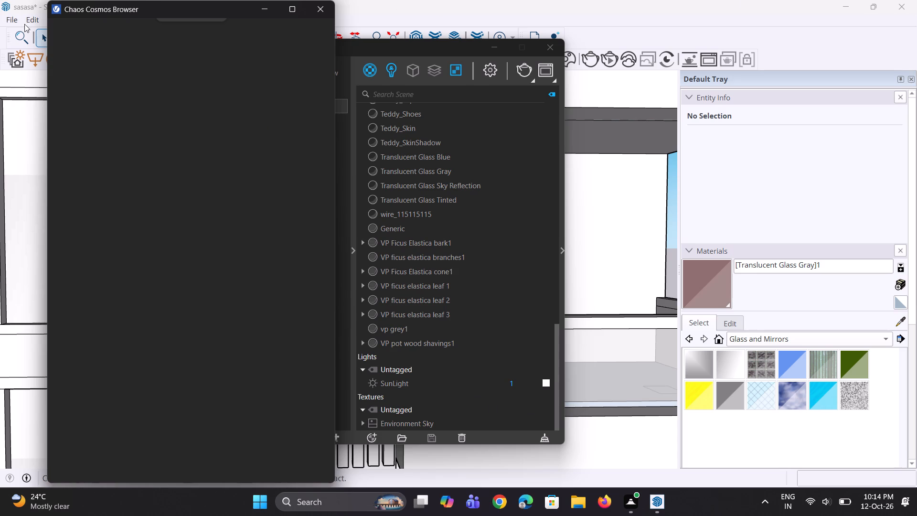
left_click(312, 8)
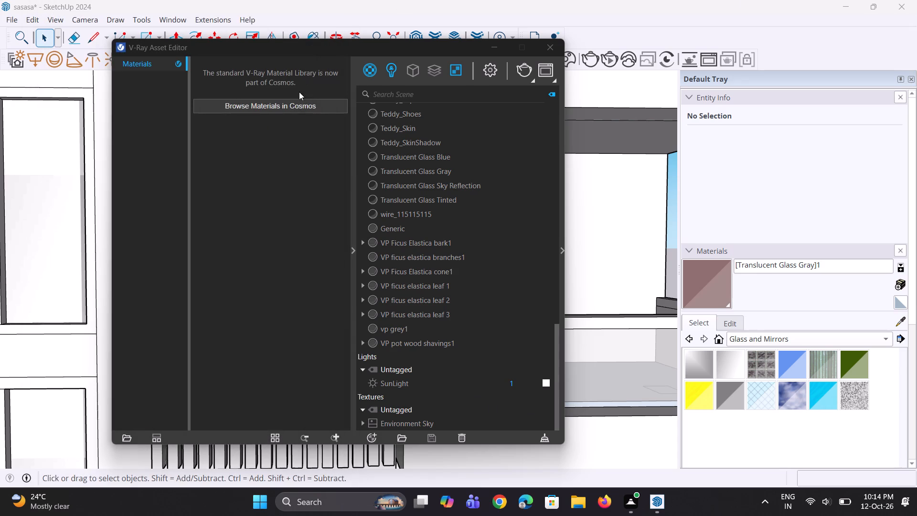
double_click(299, 105)
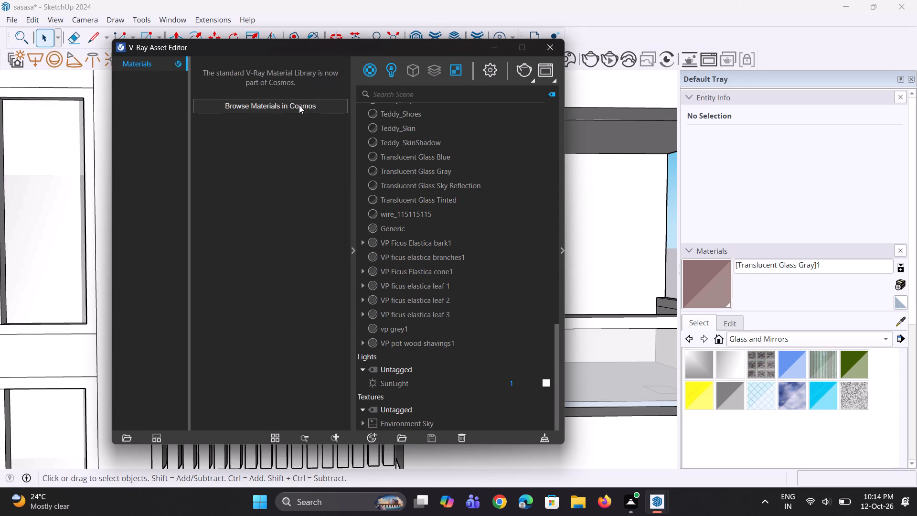
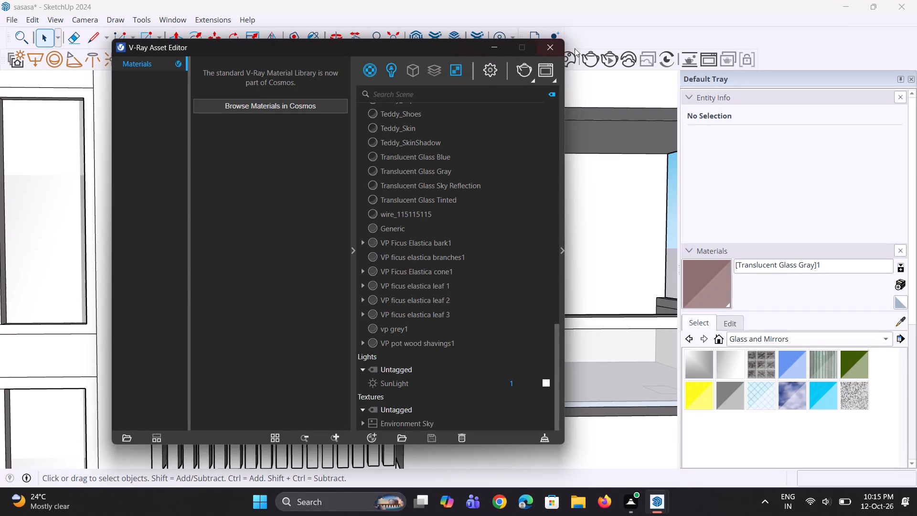
Close the V-Ray Asset Editor.
left_click(547, 43)
Draw an upright rectangle about 4' 9" wide and 6' 6" high on the back wall of the lowest balcony.
scroll(313, 288, "down", 12)
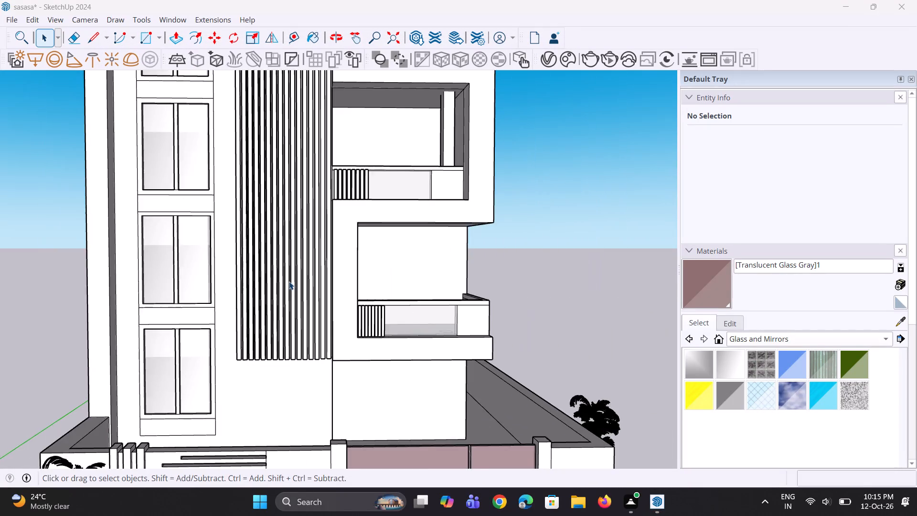
scroll(289, 281, "down", 4)
middle_click_drag(352, 290, 329, 298)
scroll(359, 269, "up", 10)
middle_click_drag(357, 270, 351, 299)
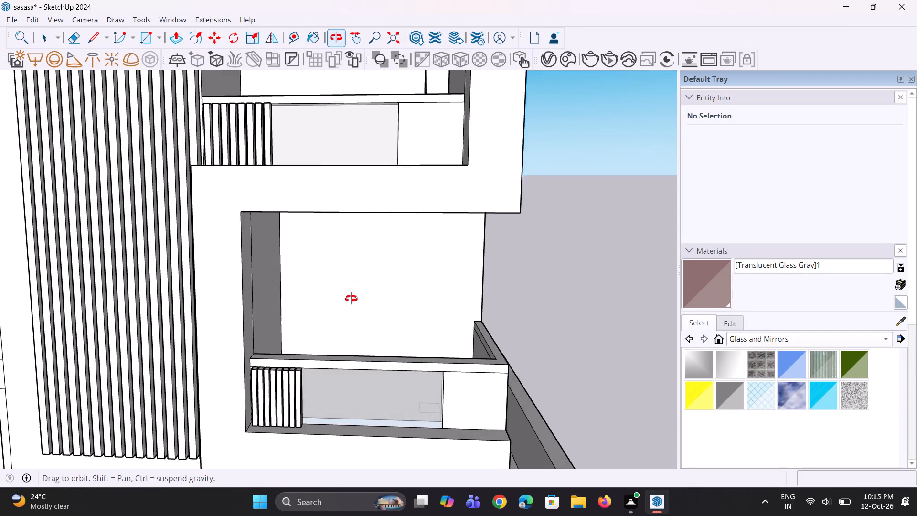
middle_click_drag(351, 299, 352, 301)
scroll(335, 348, "up", 3)
scroll(382, 277, "down", 5)
middle_click_drag(382, 276, 384, 329)
scroll(376, 321, "up", 4)
middle_click_drag(376, 321, 374, 307)
key("r")
scroll(371, 307, "up", 2)
left_click(341, 292)
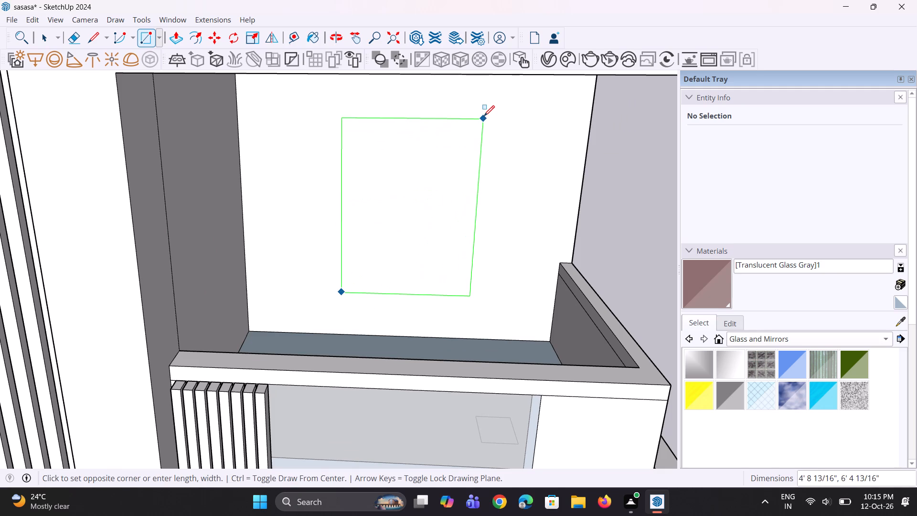
left_click(484, 113)
middle_click_drag(436, 254, 421, 227)
scroll(408, 231, "down", 6)
middle_click_drag(405, 242, 403, 242)
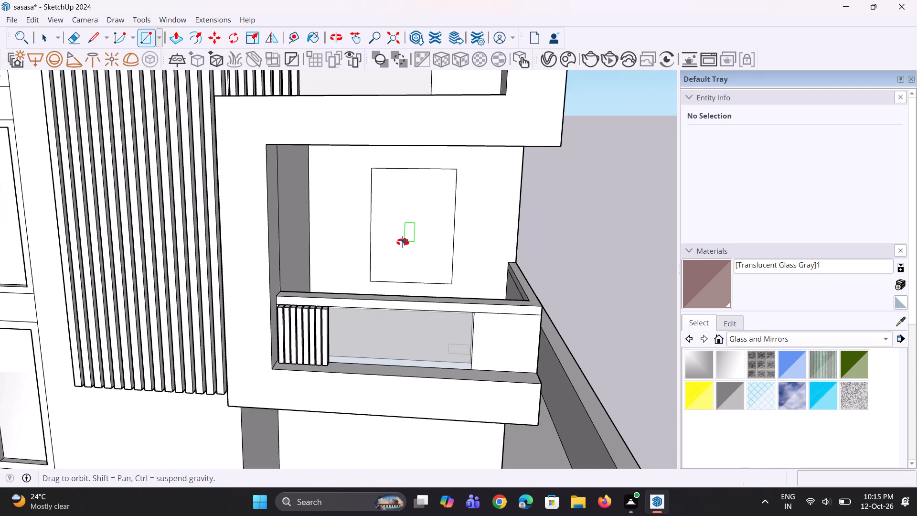
middle_click_drag(403, 242, 400, 241)
key("space")
Move the rectangular face on the lowest balcony's back wall straight down toward the balcony floor.
scroll(413, 287, "up", 2)
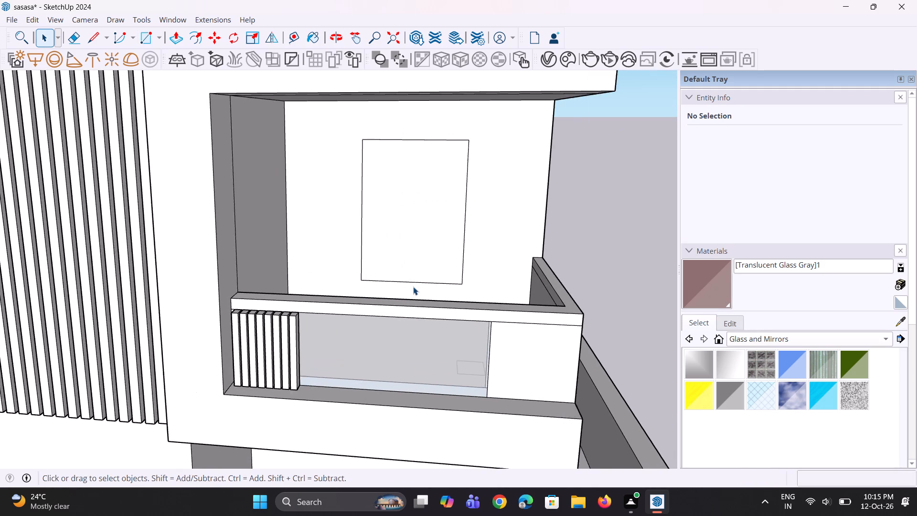
scroll(413, 287, "up", 4)
scroll(413, 287, "down", 5)
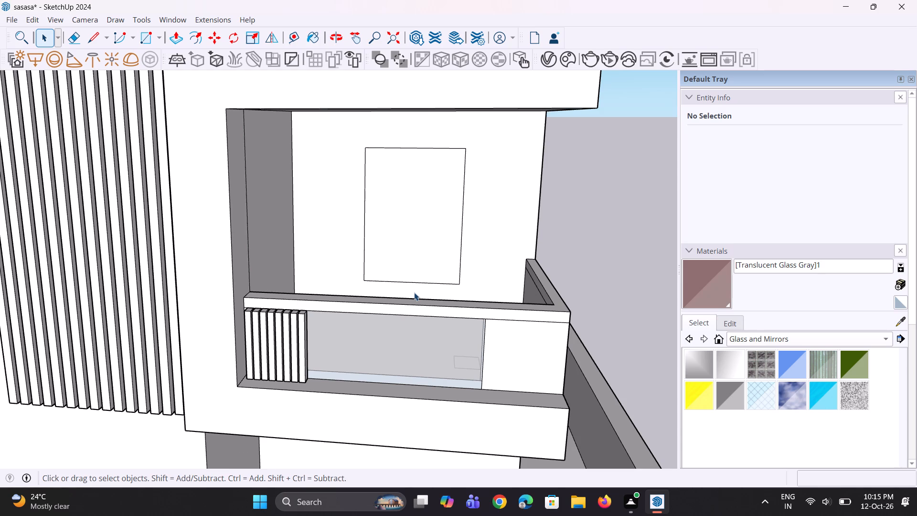
scroll(415, 293, "down", 3)
middle_click_drag(415, 293, 418, 306)
scroll(418, 298, "up", 9)
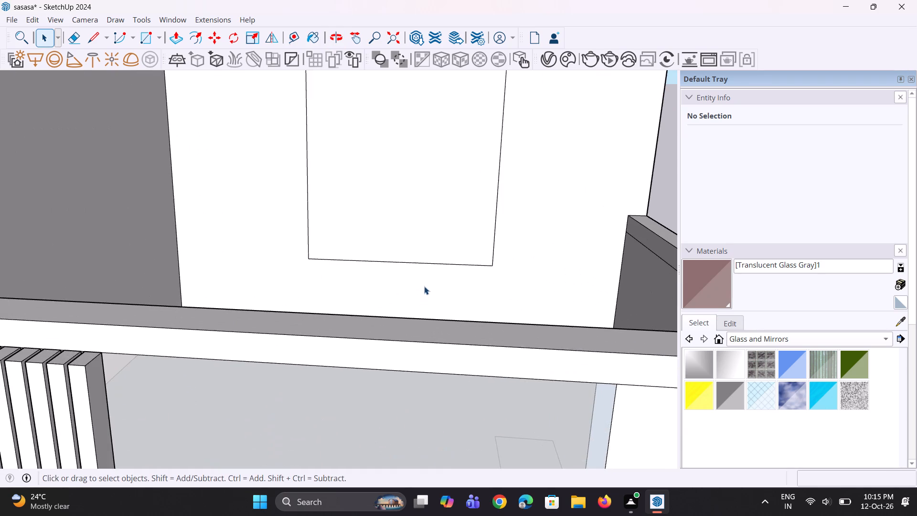
middle_click_drag(425, 286, 379, 319)
left_click(438, 191)
scroll(422, 300, "up", 2)
middle_click_drag(422, 297, 422, 270)
key("m")
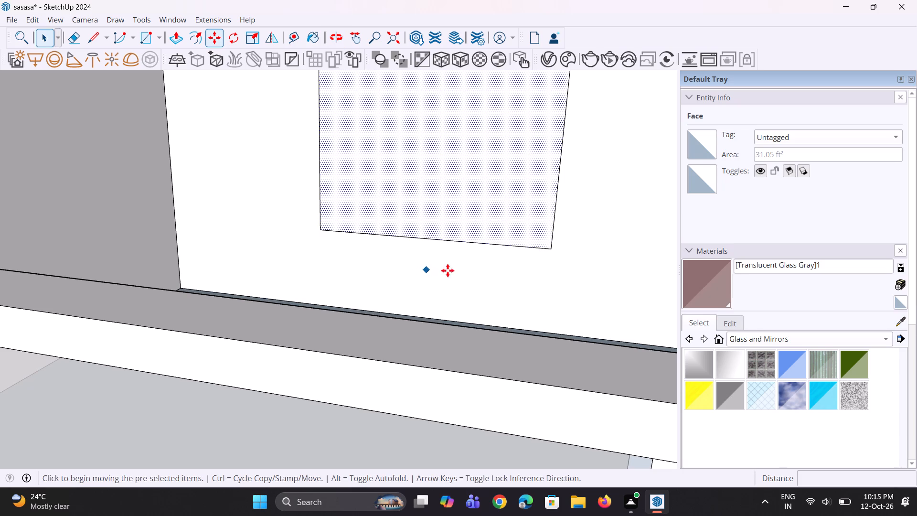
left_click(546, 246)
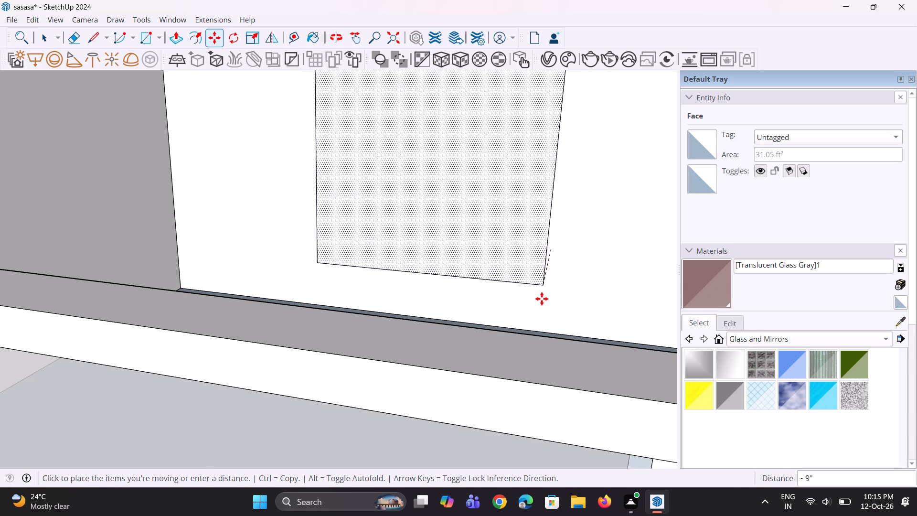
left_click(544, 315)
scroll(496, 239, "down", 2)
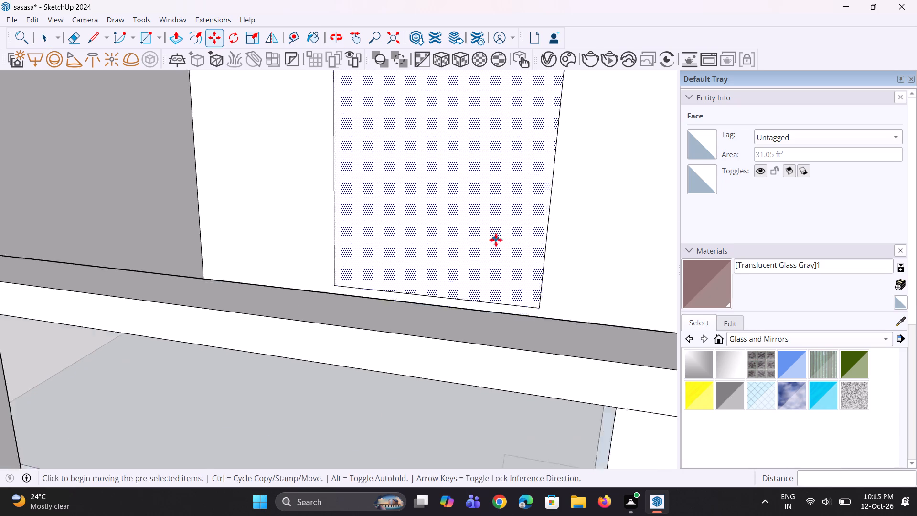
scroll(496, 240, "down", 2)
middle_click_drag(517, 263, 462, 344)
scroll(538, 285, "up", 4)
middle_click_drag(460, 309, 470, 250)
scroll(456, 277, "down", 3)
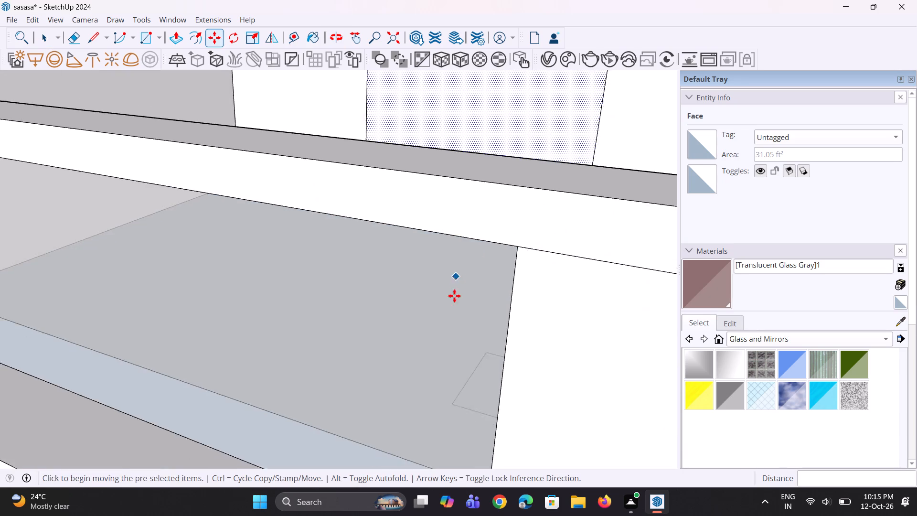
scroll(454, 296, "down", 20)
scroll(454, 296, "down", 1)
middle_click_drag(472, 307, 529, 259)
scroll(513, 270, "up", 1)
key("space")
Copy the rectangular face about 12' 9" straight up onto the back wall of the middle balcony.
scroll(428, 318, "down", 11)
middle_click_drag(445, 290, 476, 280)
scroll(445, 290, "up", 1)
scroll(406, 256, "up", 4)
left_click(427, 286)
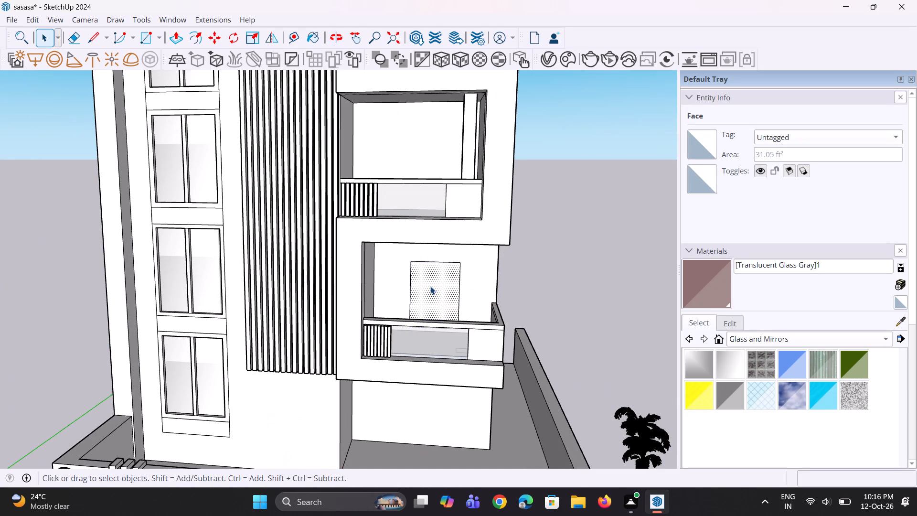
key("m")
left_click(431, 286)
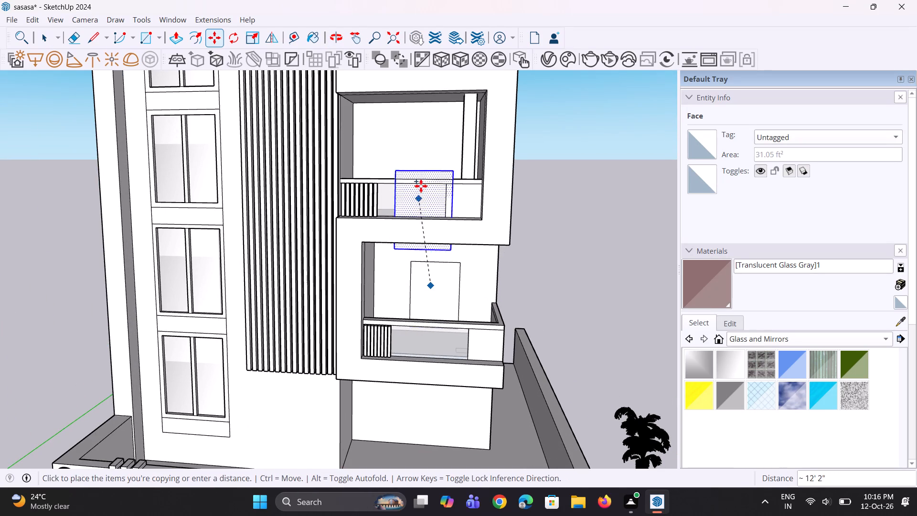
left_click(437, 153)
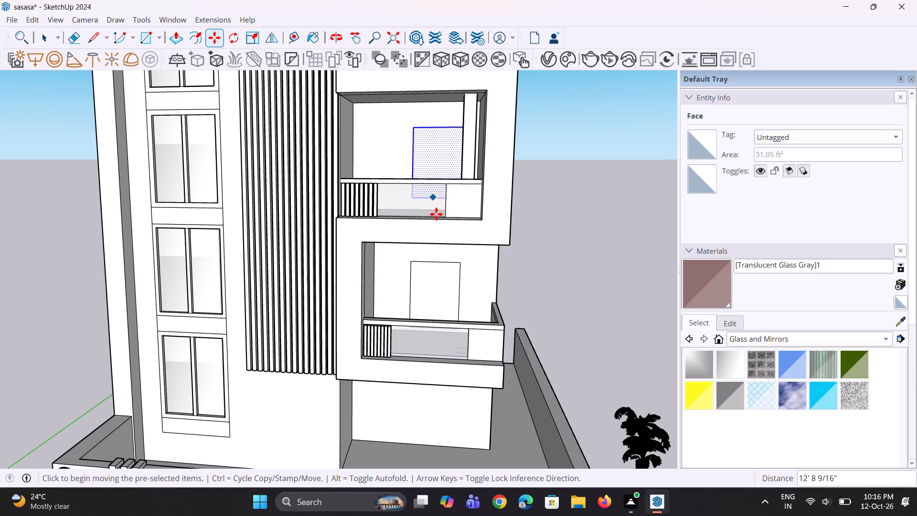
Shift the middle balcony's rectangle about 1' 5" horizontally along the wall toward the vertical facade slats, away from the column.
scroll(436, 215, "down", 9)
middle_click_drag(444, 221, 466, 226)
scroll(441, 167, "up", 6)
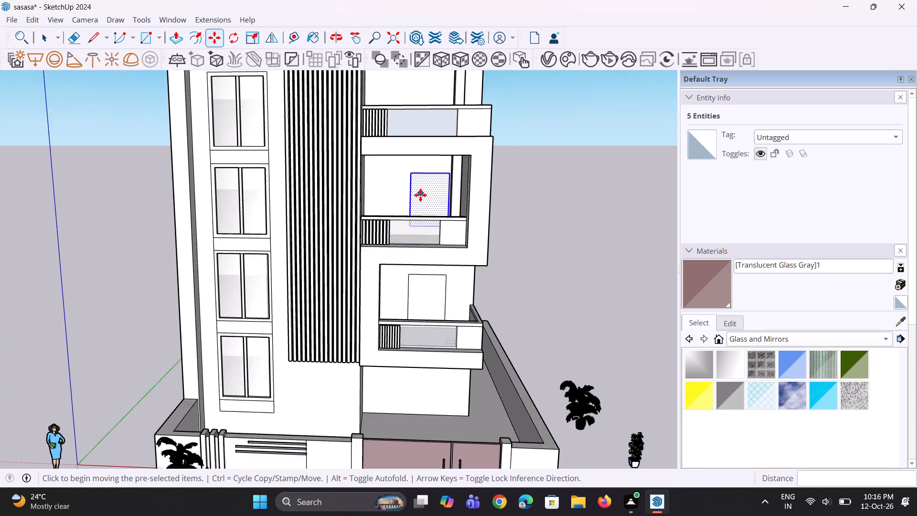
scroll(420, 195, "up", 1)
left_click(420, 200)
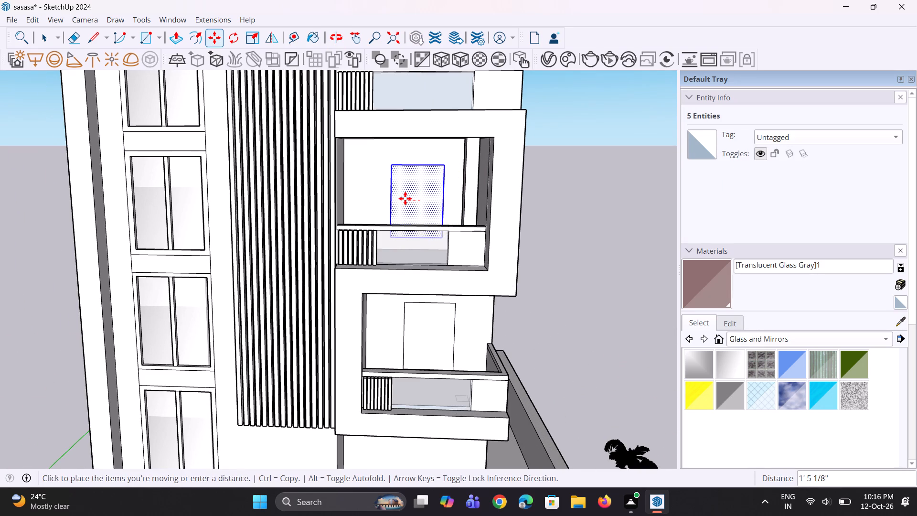
left_click(404, 199)
Copy the middle balcony's rectangle about 13' 11" straight up onto the back wall of the top balcony.
scroll(405, 218, "down", 9)
middle_click_drag(405, 218, 402, 228)
scroll(407, 204, "up", 5)
key("m")
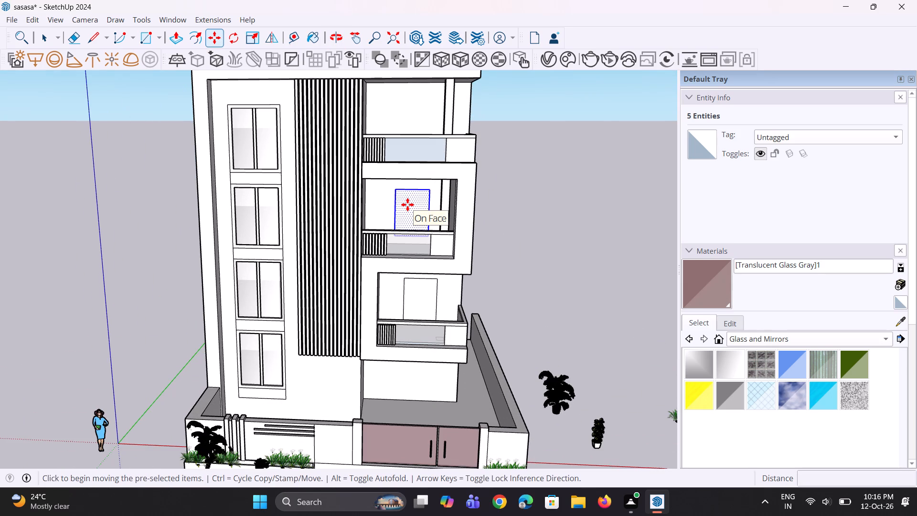
left_click(407, 204)
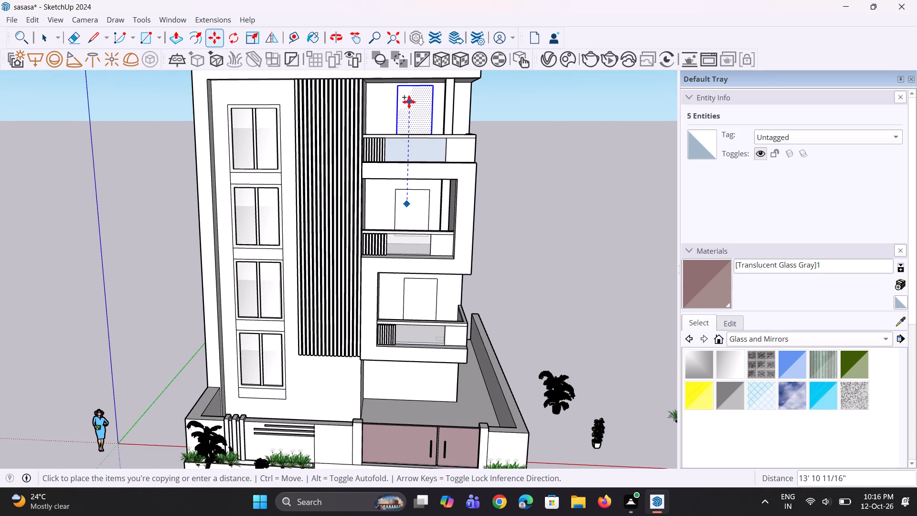
left_click(408, 102)
Lower the top balcony's rectangle toward the floor in two vertical moves, the second about 7", and clear the selection.
middle_click_drag(413, 145, 393, 215)
scroll(417, 162, "up", 4)
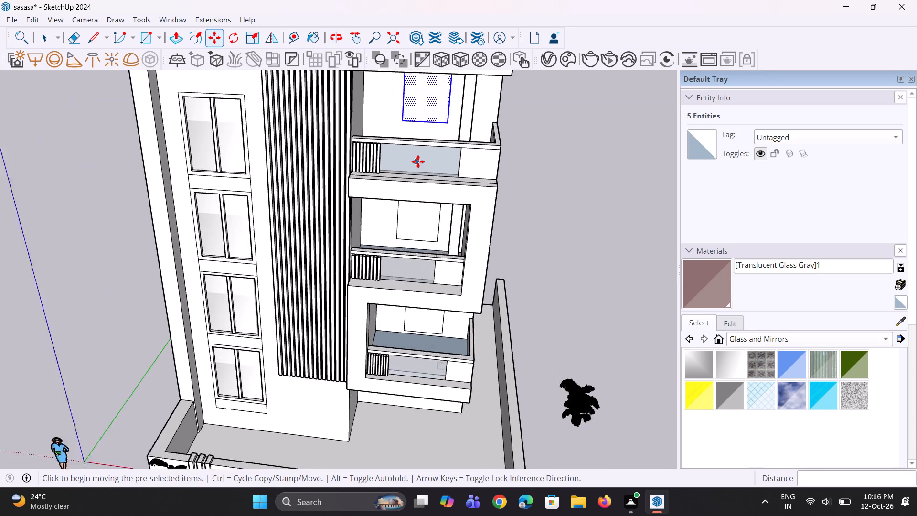
scroll(418, 161, "up", 7)
scroll(417, 161, "down", 13)
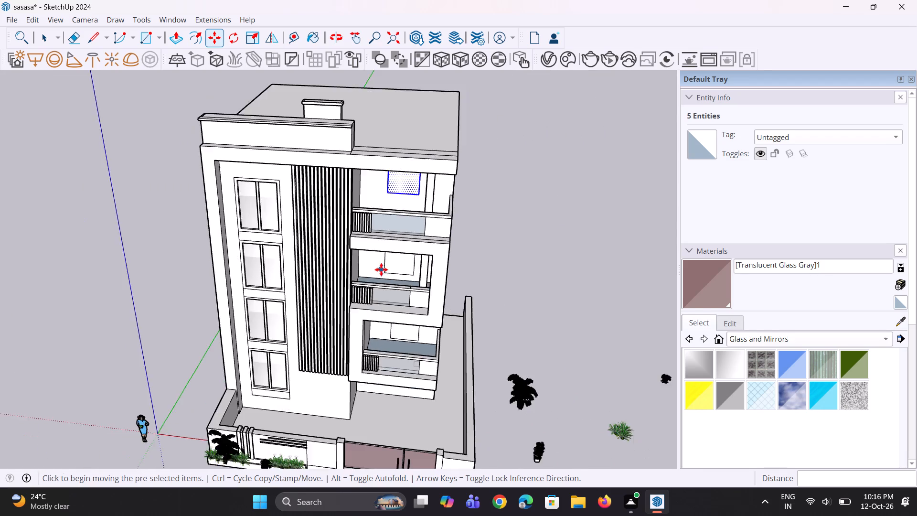
middle_click_drag(378, 242, 378, 194)
scroll(378, 199, "up", 12)
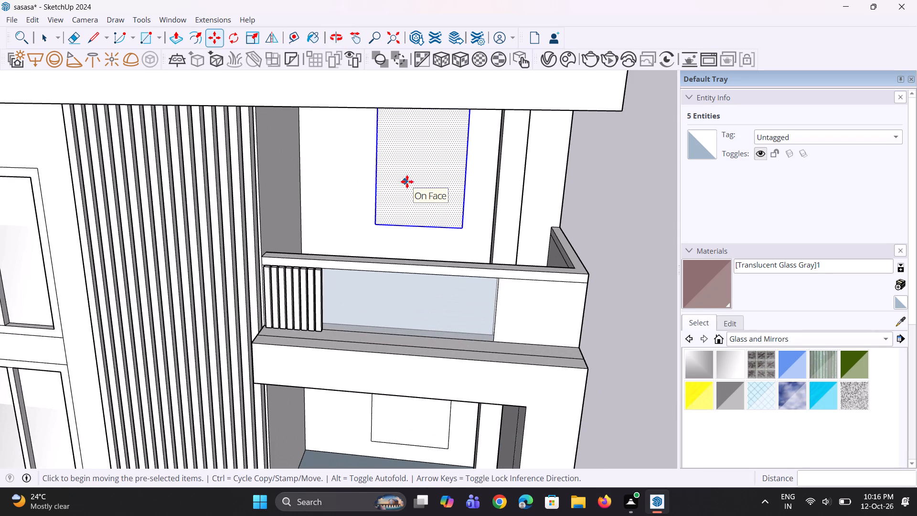
left_click(408, 181)
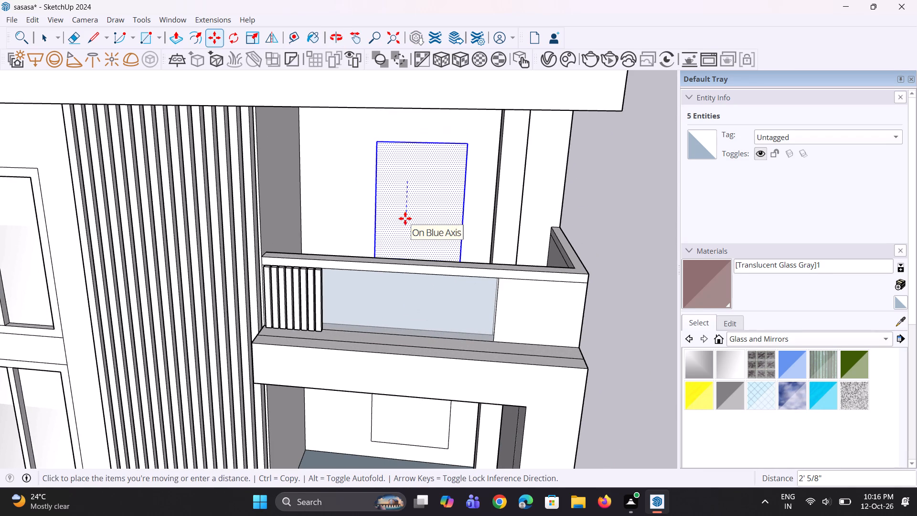
left_click(405, 211)
middle_click_drag(422, 222, 396, 275)
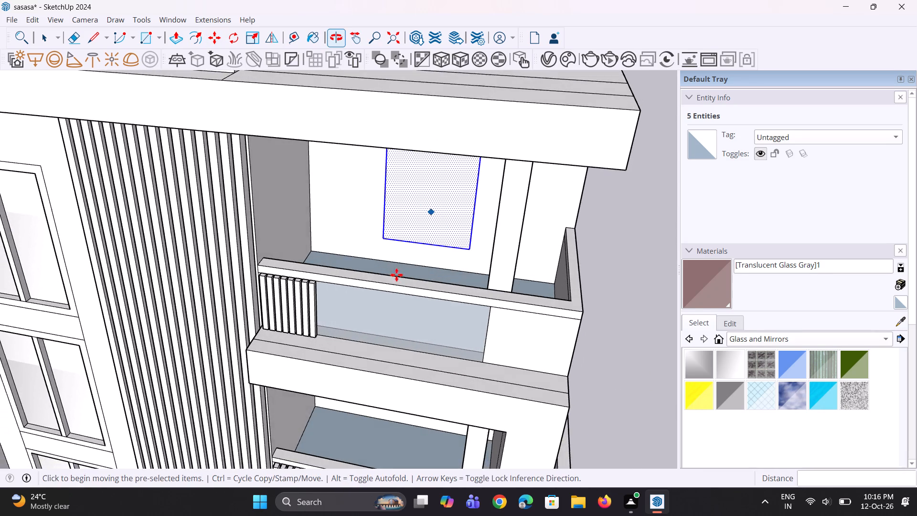
scroll(439, 232, "up", 2)
left_click(438, 222)
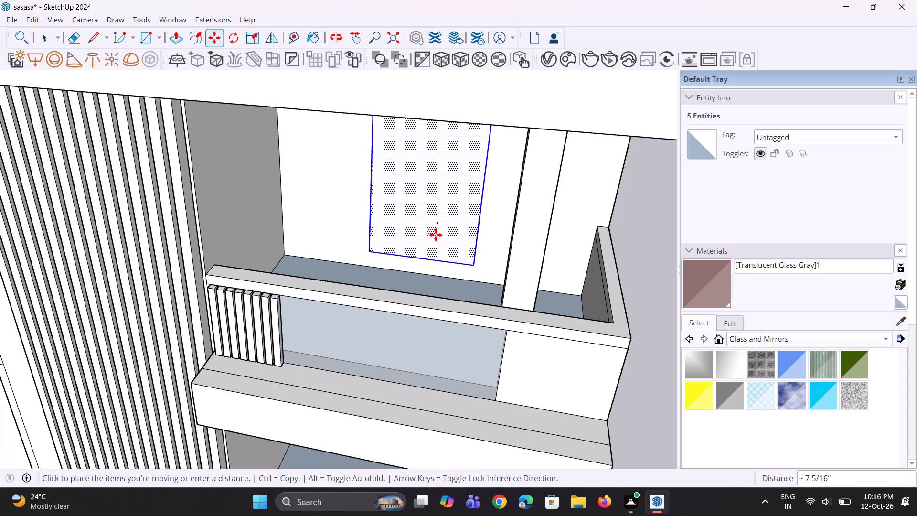
left_click(436, 235)
scroll(432, 251, "down", 4)
middle_click_drag(437, 250, 453, 189)
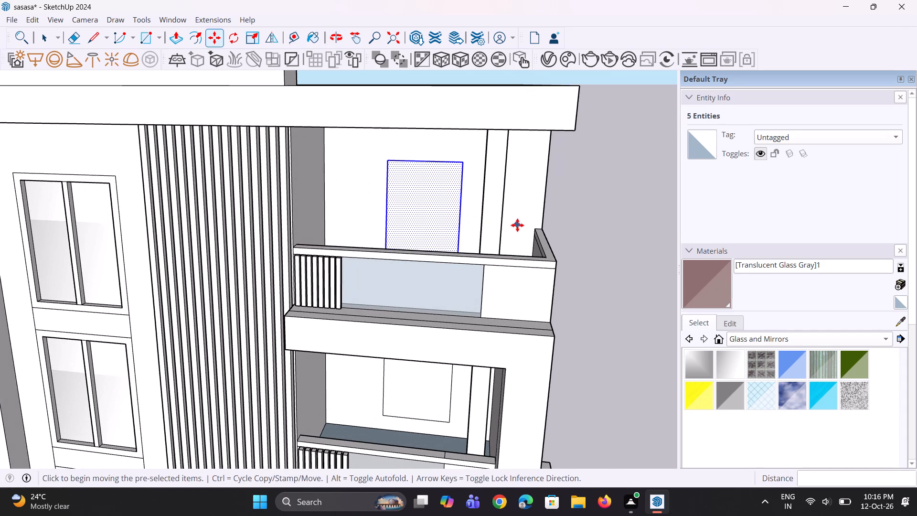
key("space")
left_click(574, 222)
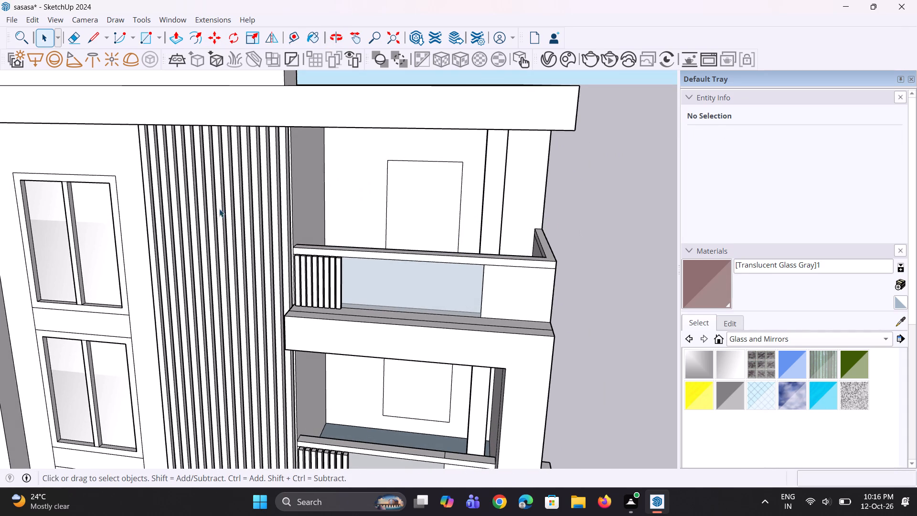
Copy the top balcony's rectangular face about 16' 5" horizontally along the red axis into the open space beside the building.
scroll(219, 209, "down", 4)
middle_click_drag(226, 211, 240, 204)
scroll(425, 241, "up", 2)
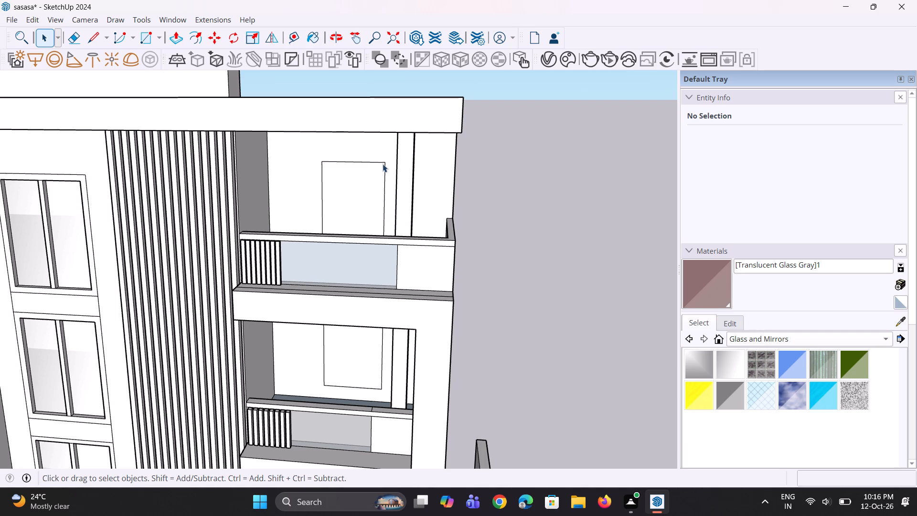
scroll(379, 169, "down", 3)
left_click(372, 179)
key("m")
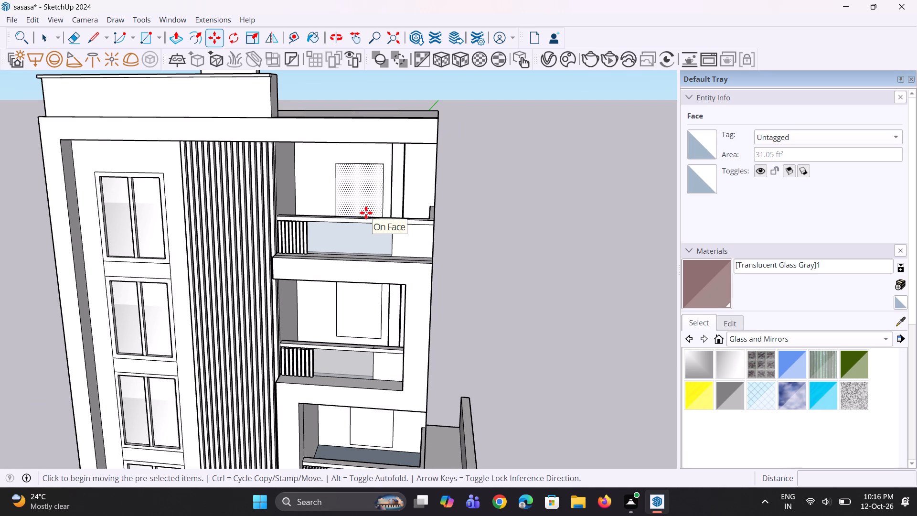
left_click(366, 213)
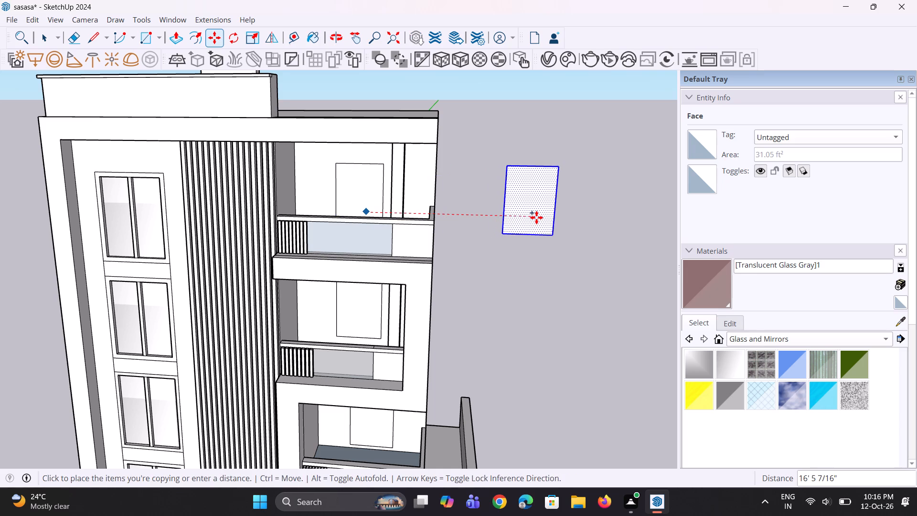
left_click(536, 217)
Extrude the detached rectangular face beside the building into a thin panel with Push/Pull, and clear the selection.
scroll(518, 214, "up", 3)
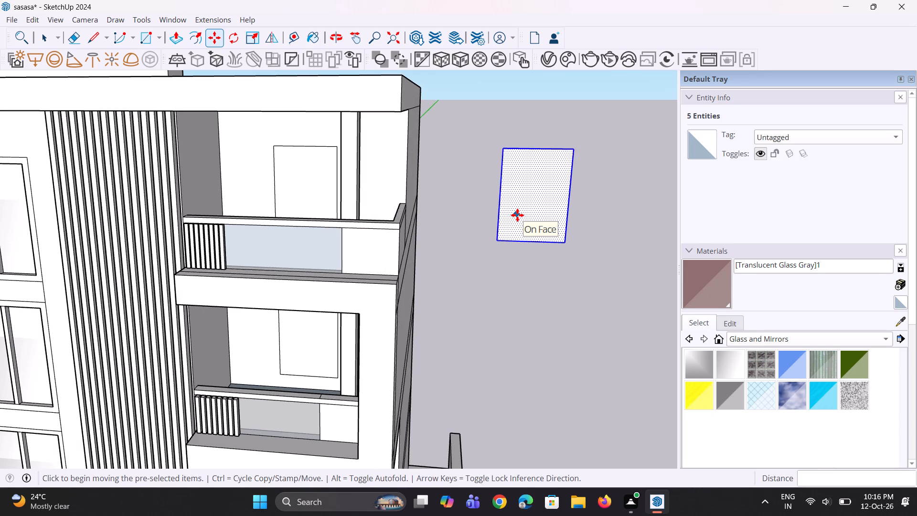
key("p")
left_click(517, 215)
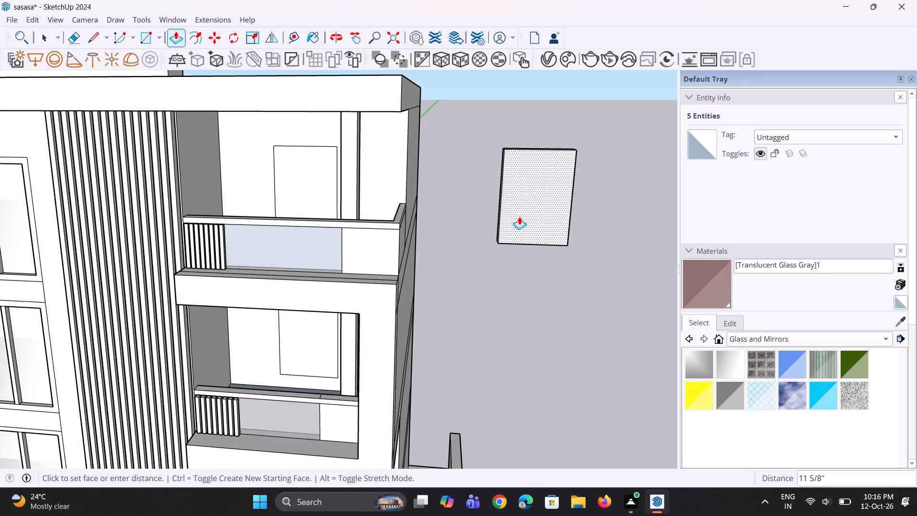
left_click(518, 215)
middle_click_drag(509, 225, 606, 218)
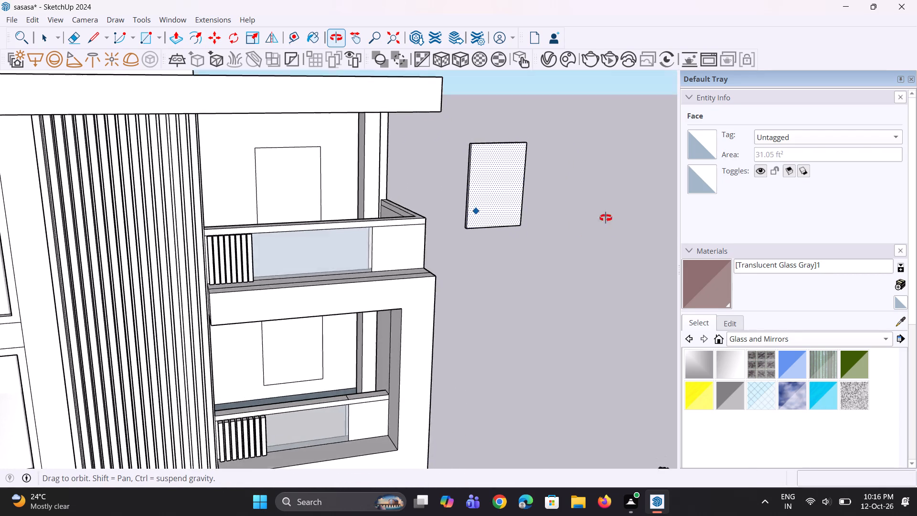
middle_click_drag(606, 218, 522, 195)
key("space")
key("space")
left_click(516, 277)
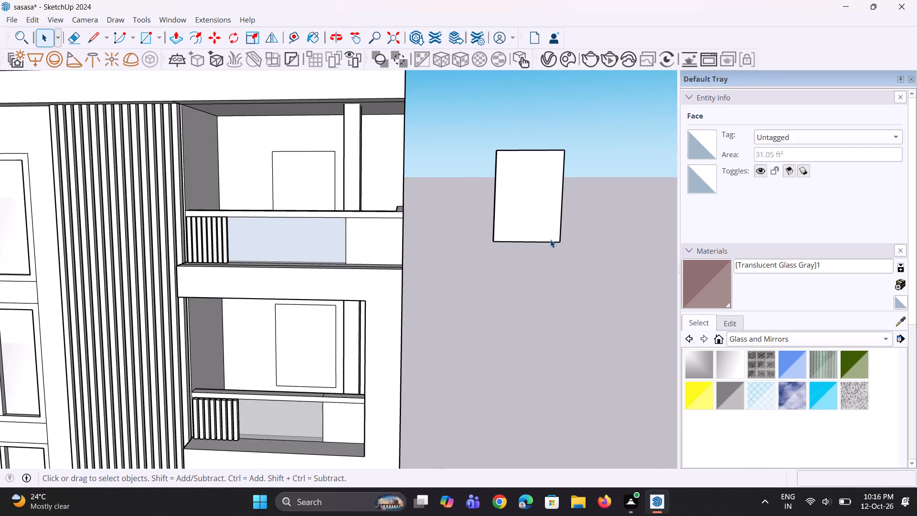
Offset the detached panel's front face inward to outline a narrow frame border, and clear the selection.
middle_click_drag(530, 227, 511, 223)
scroll(530, 227, "up", 1)
left_click(511, 223)
key("f")
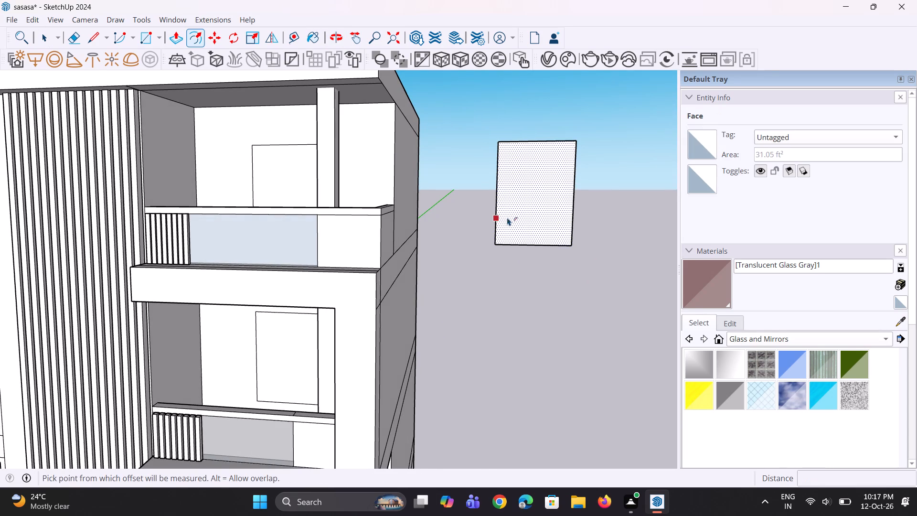
left_click(505, 213)
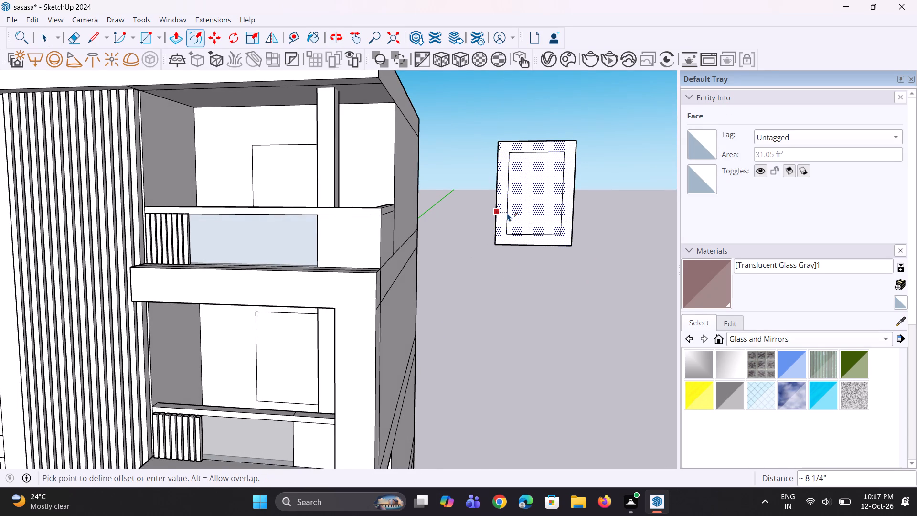
left_click(504, 214)
middle_click_drag(560, 234, 564, 225)
key("space")
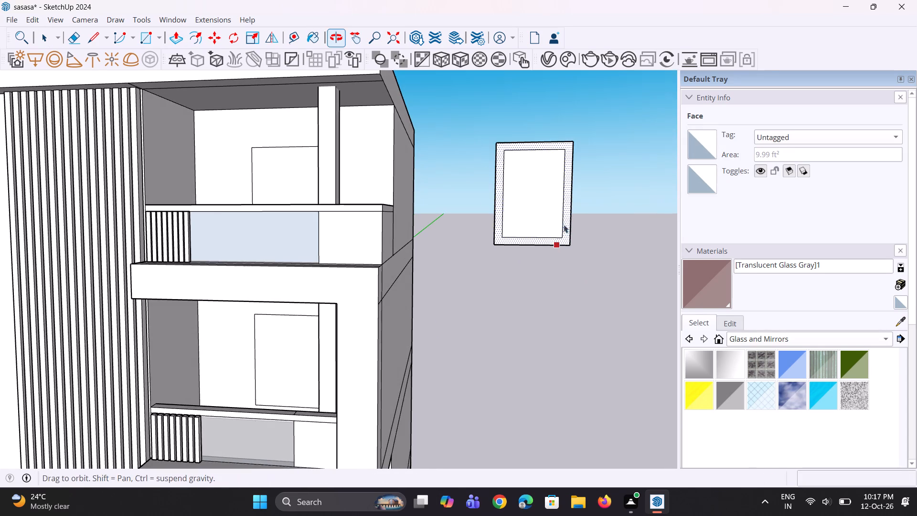
key("space")
left_click(525, 300)
Copy one inner vertical edge about 3' 9" to the opposite inner edge and divide by 2 to add a centre line.
scroll(511, 203, "up", 2)
left_click(502, 193)
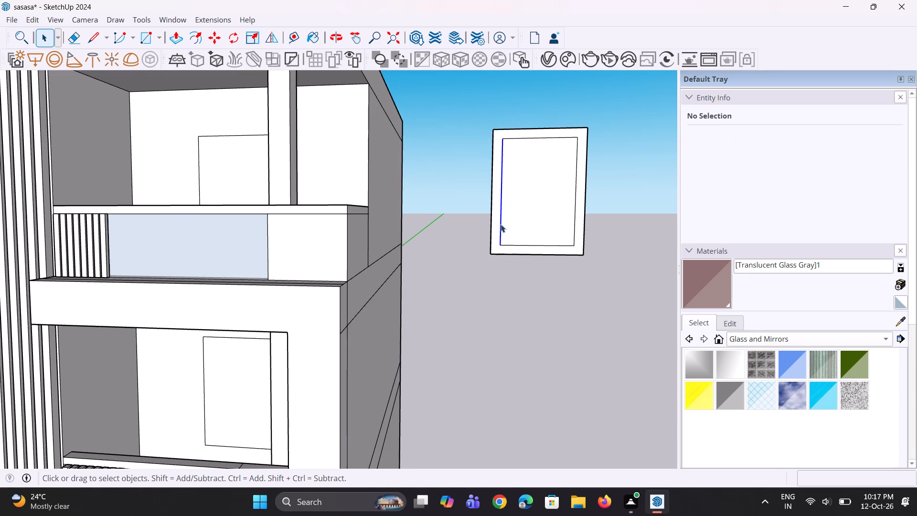
scroll(497, 258, "up", 1)
key("m")
left_click(502, 243)
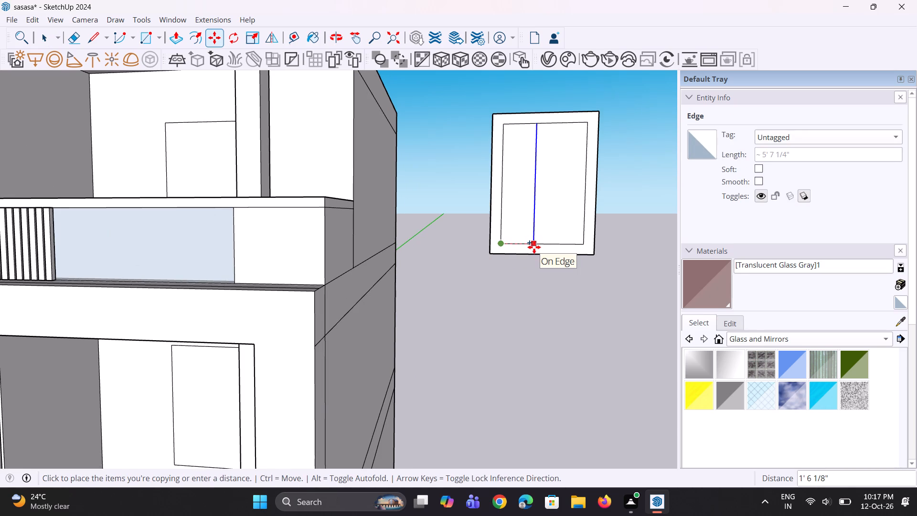
left_click(584, 245)
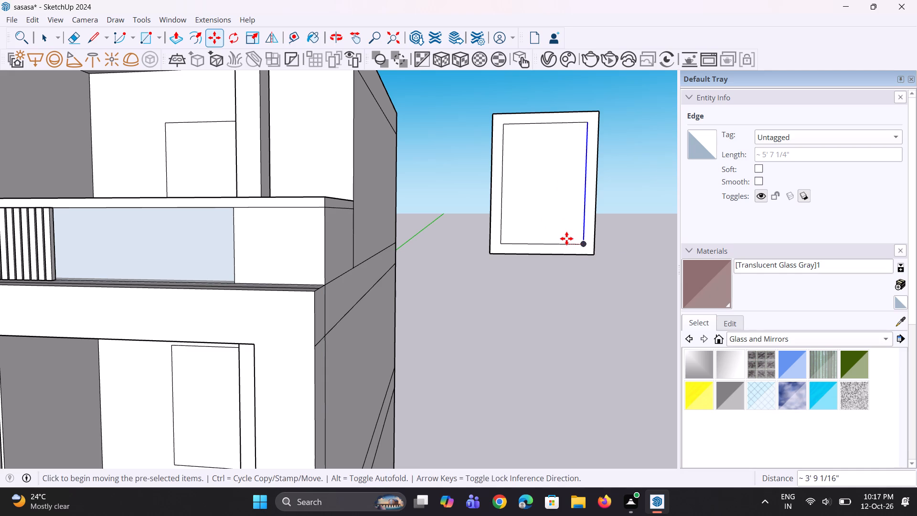
type("/2")
key("Return")
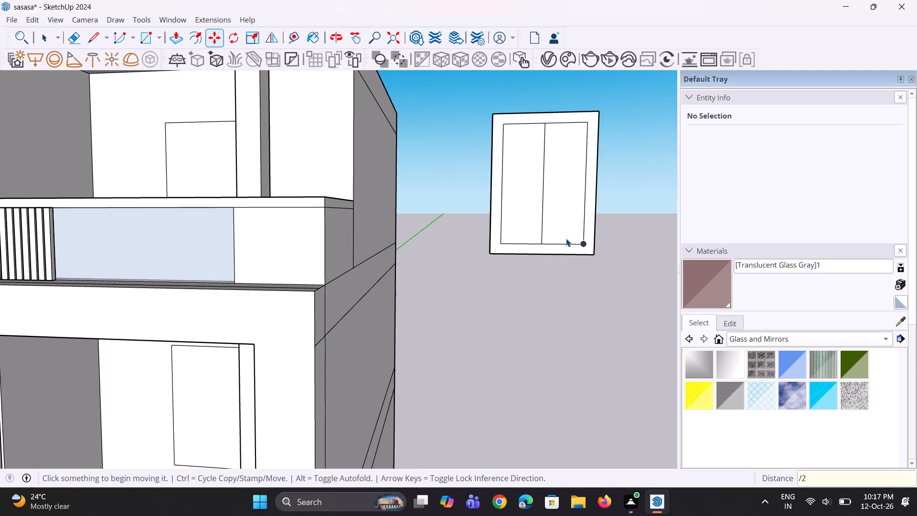
key("space")
key("space")
Copy the other inner vertical edge about 1' 7" toward the centre line to outline a narrow central mullion, and clear the selection.
scroll(565, 238, "up", 1)
left_click(587, 231)
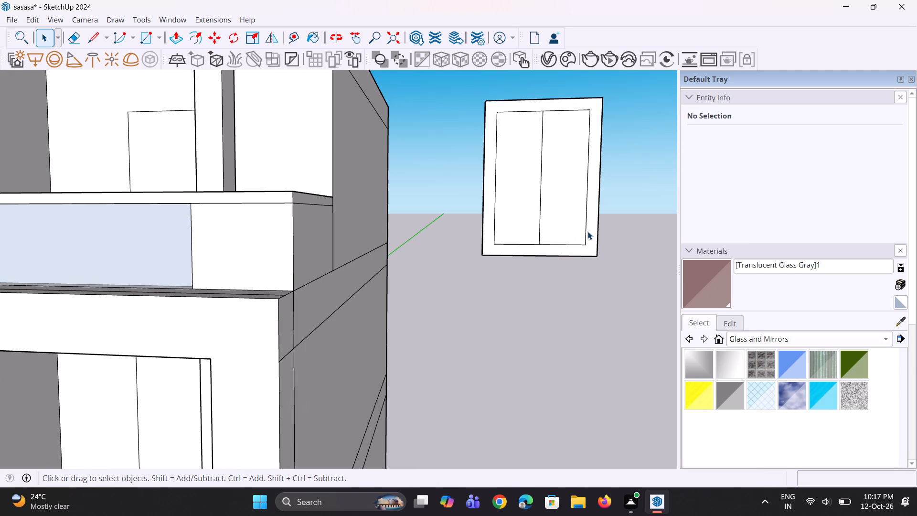
scroll(582, 246, "up", 2)
key("m")
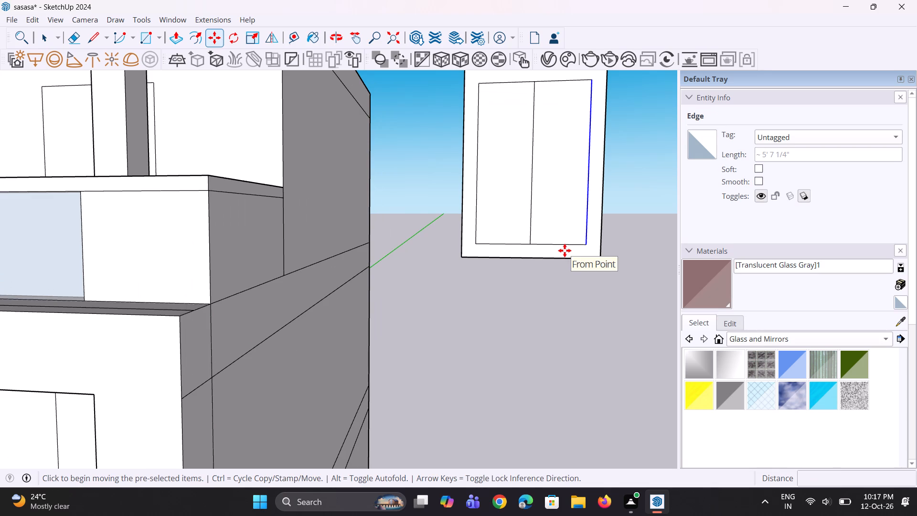
left_click(588, 242)
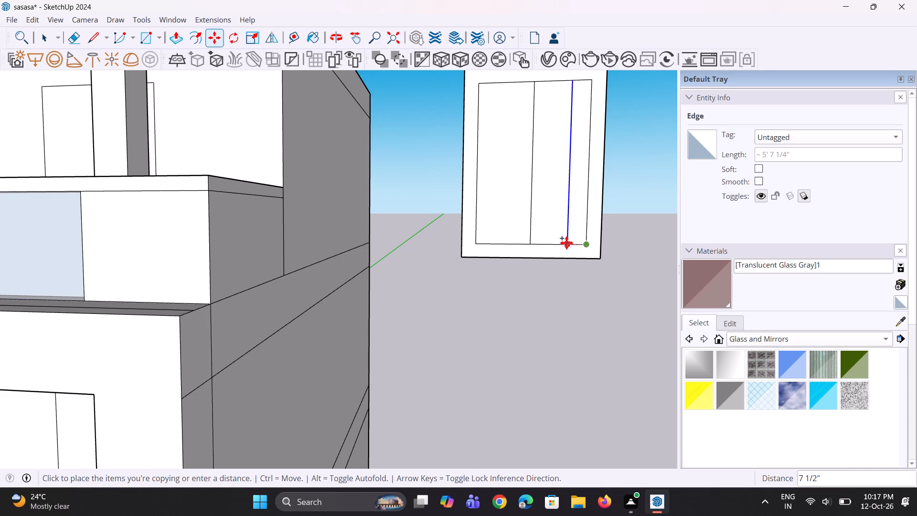
left_click(539, 243)
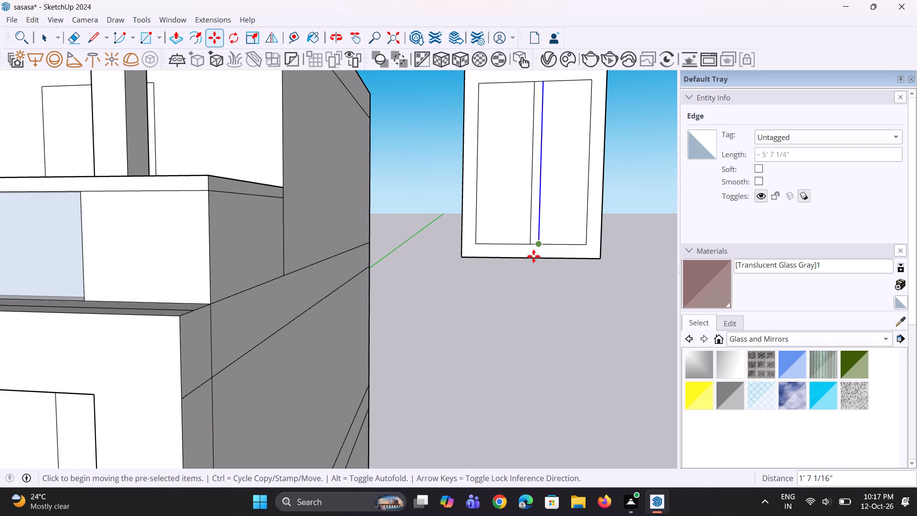
scroll(512, 383, "down", 5)
middle_click_drag(520, 364, 525, 353)
key("space")
left_click(524, 353)
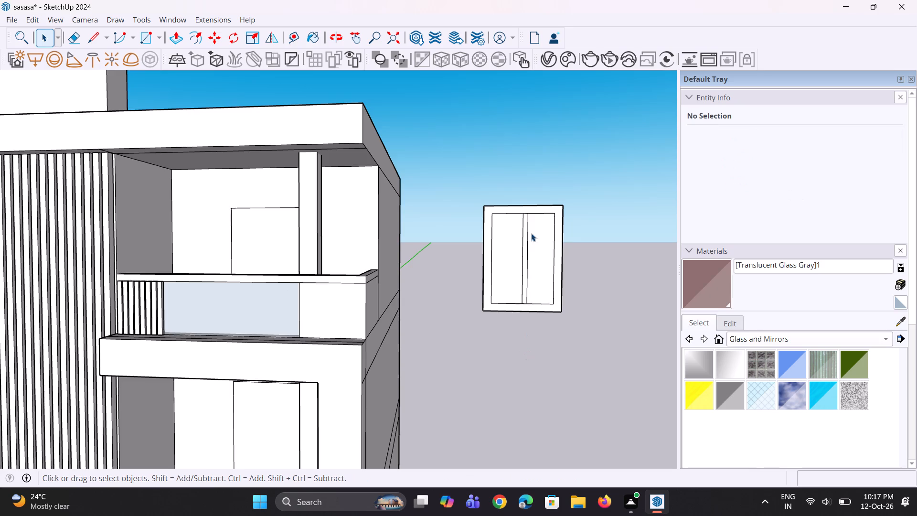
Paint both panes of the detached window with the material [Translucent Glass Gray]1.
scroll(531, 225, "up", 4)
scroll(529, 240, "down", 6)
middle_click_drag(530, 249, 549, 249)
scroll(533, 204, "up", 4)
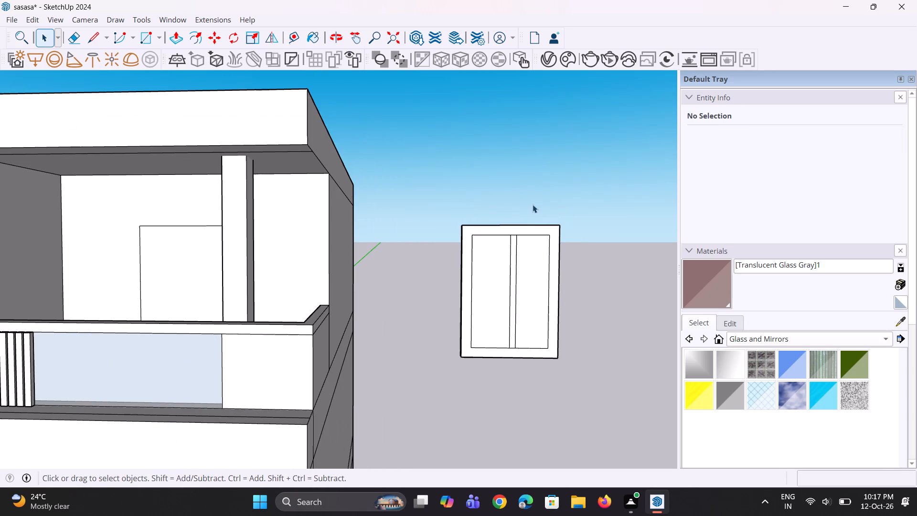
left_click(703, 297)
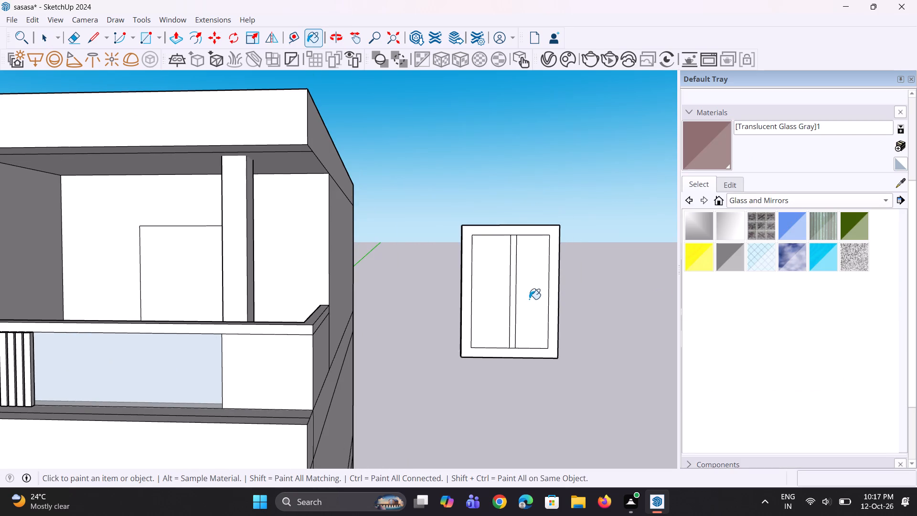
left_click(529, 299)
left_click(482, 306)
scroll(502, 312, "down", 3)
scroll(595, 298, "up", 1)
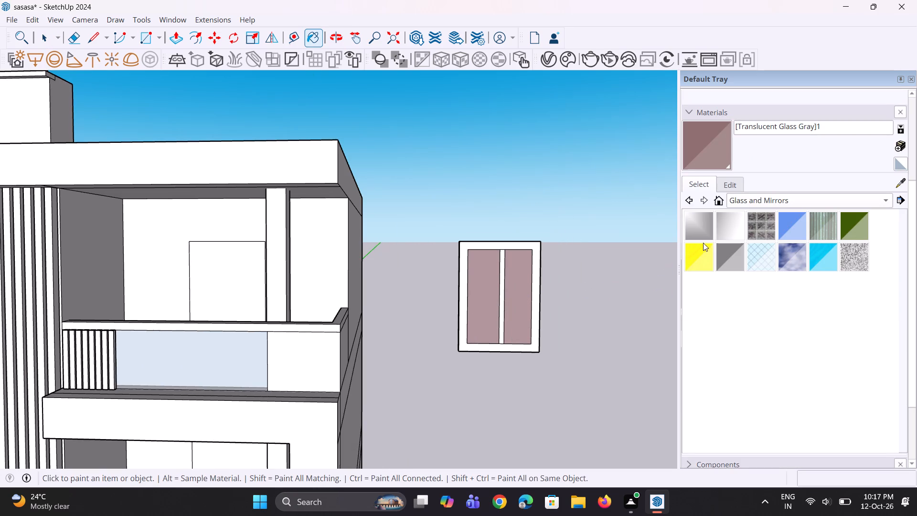
Paint both panes of the detached window with Translucent Glass Blue.
left_click(858, 230)
left_click(803, 236)
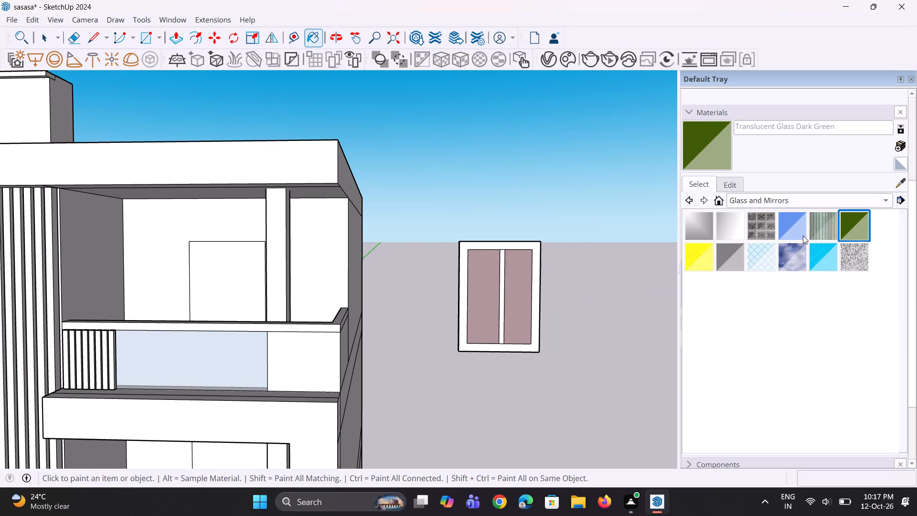
scroll(517, 294, "up", 3)
left_click_drag(517, 294, 512, 302)
left_click(474, 316)
scroll(511, 301, "down", 6)
middle_click_drag(511, 301, 516, 342)
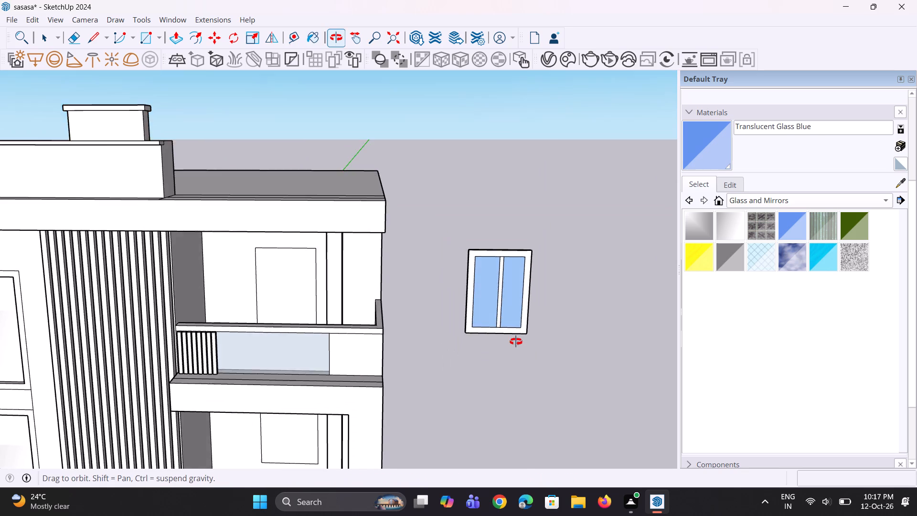
middle_click_drag(516, 342, 513, 323)
scroll(709, 174, "up", 2)
Paint the window's front border and central mullion with Wood Veneer 01 from the Wood collection.
left_click(701, 262)
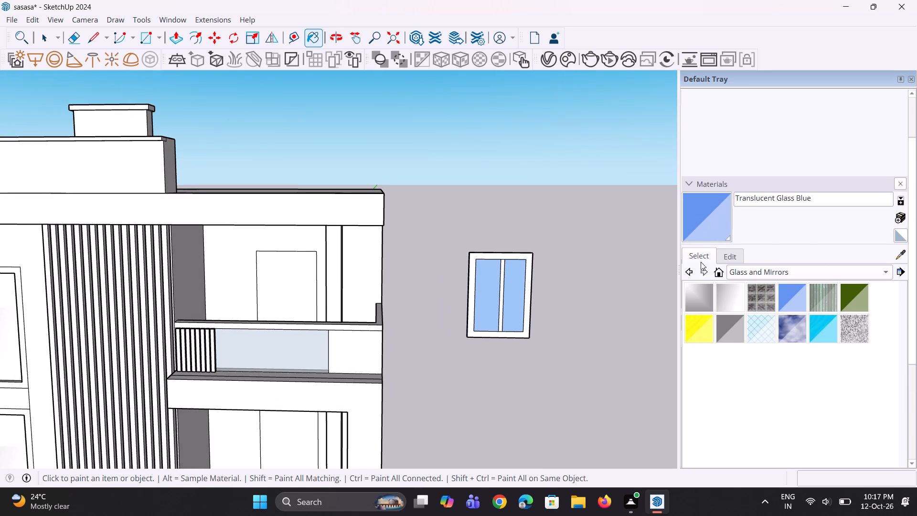
left_click(739, 274)
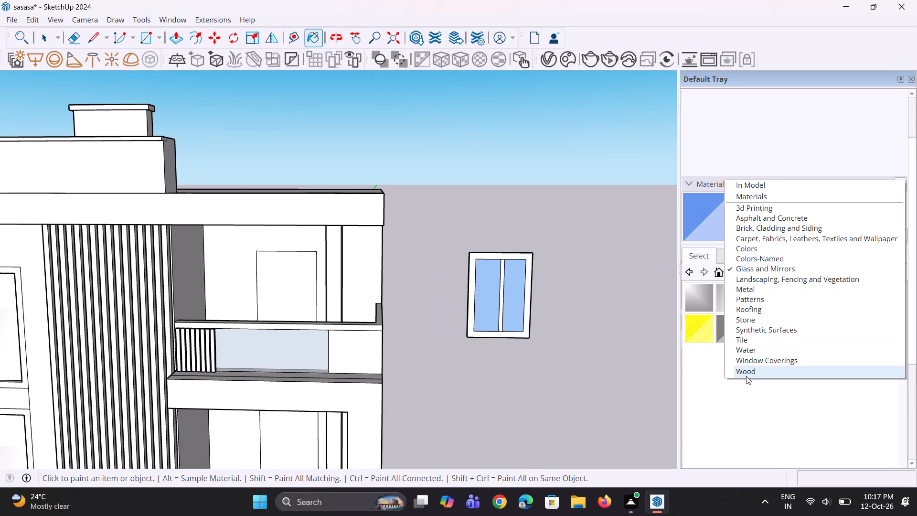
left_click(746, 376)
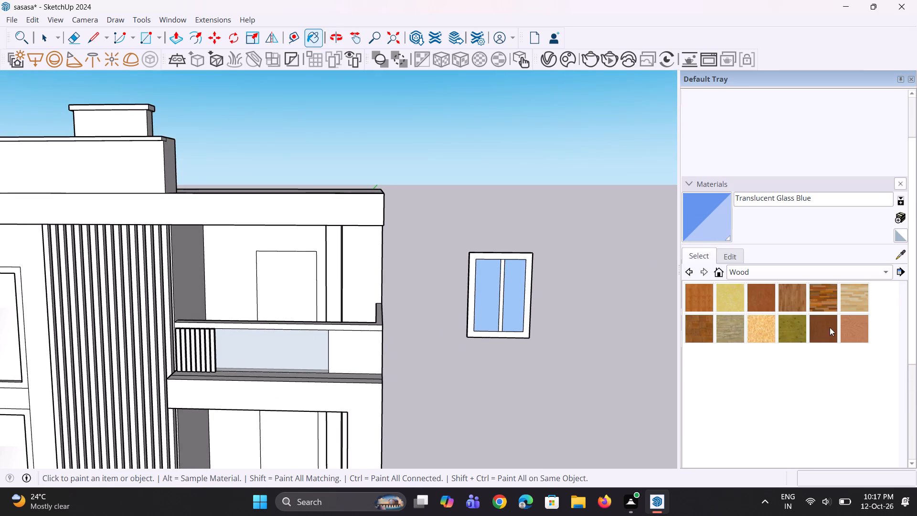
left_click(830, 327)
scroll(489, 261, "up", 8)
left_click(513, 249)
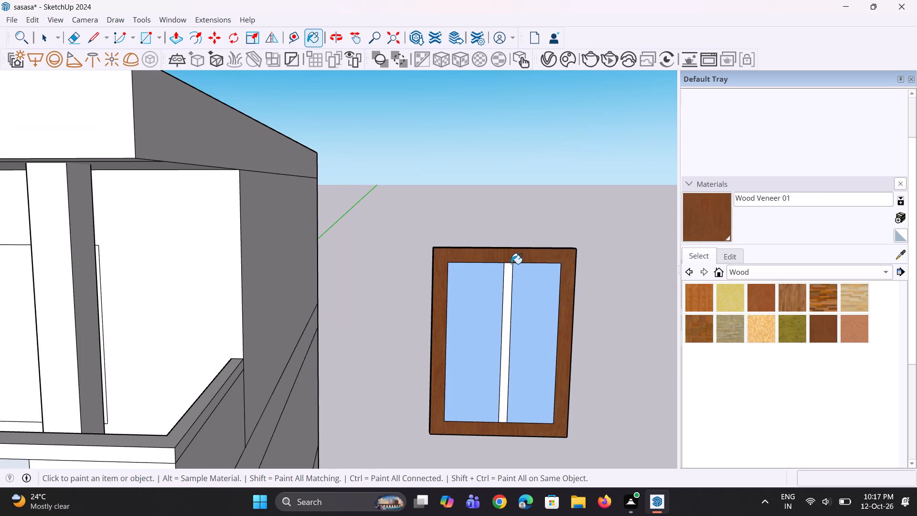
left_click(509, 268)
Paint the detached window's back face, adjoining vertical side and top edge with Wood Veneer 01.
scroll(509, 268, "down", 11)
middle_click_drag(594, 317, 590, 319)
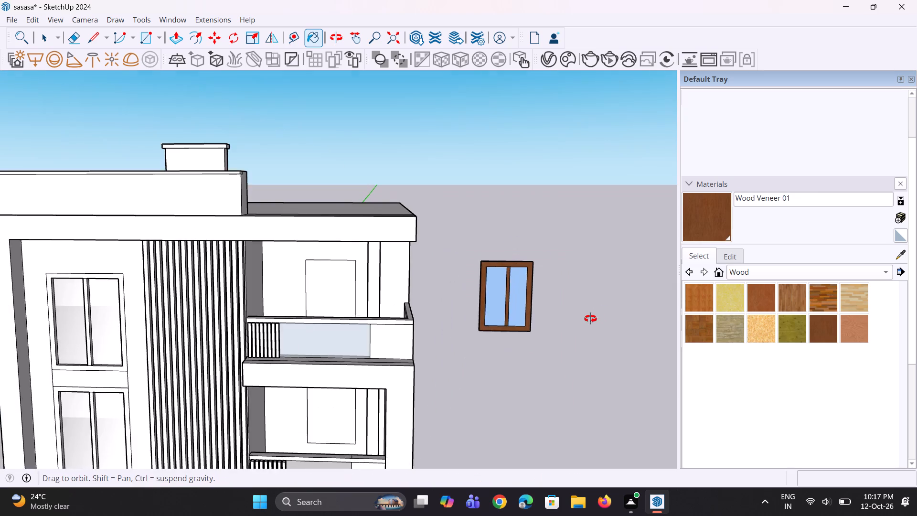
middle_click_drag(590, 319, 107, 288)
scroll(302, 322, "up", 3)
left_click(296, 318)
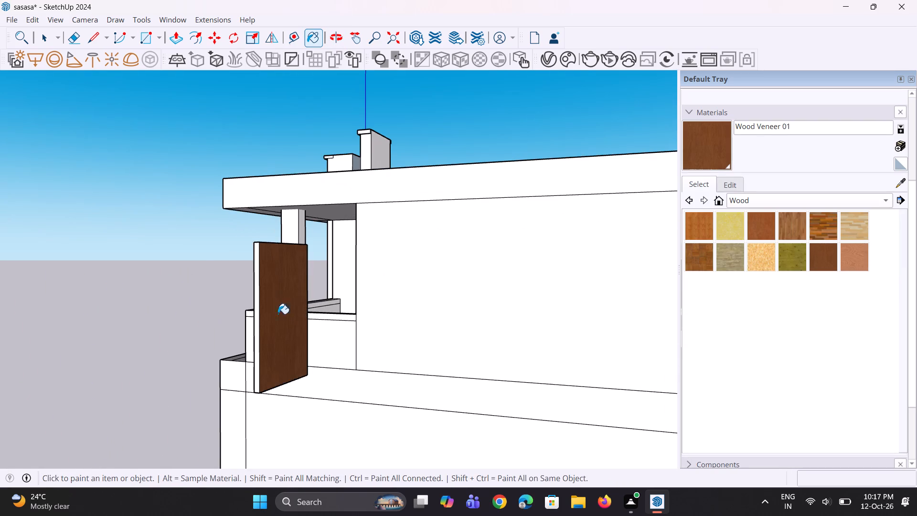
scroll(259, 285, "up", 2)
left_click(257, 279)
middle_click_drag(270, 276, 282, 355)
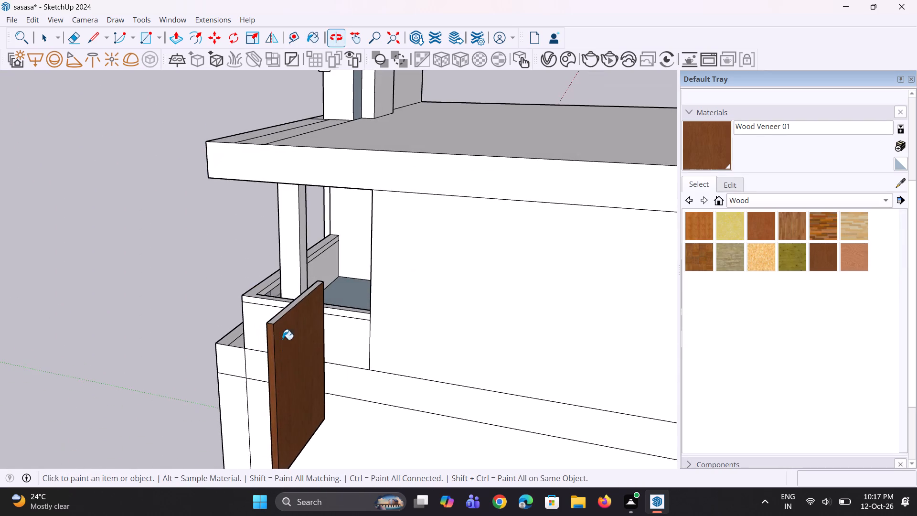
scroll(280, 316, "up", 1)
left_click(280, 315)
Paint the window's remaining vertical side and its underside with Wood Veneer 01.
scroll(294, 314, "down", 5)
middle_click_drag(250, 319, 549, 327)
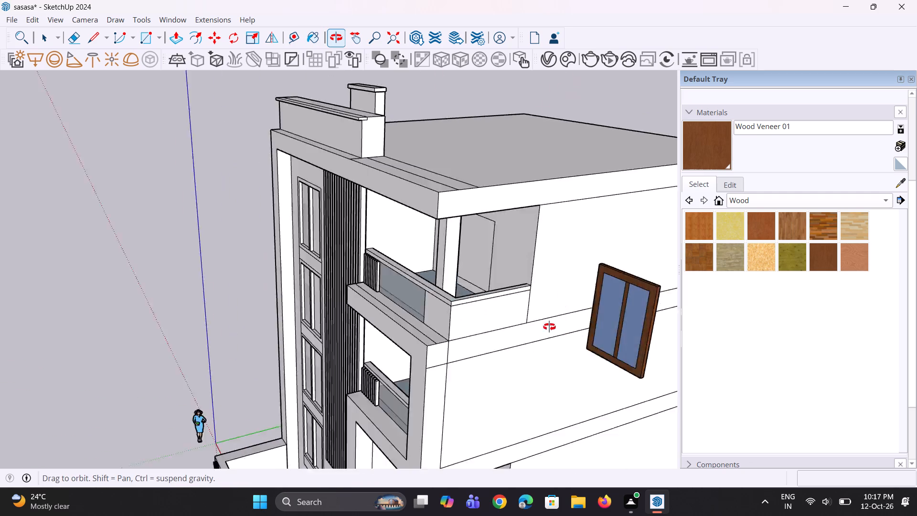
middle_click_drag(549, 327, 593, 309)
scroll(617, 251, "up", 8)
scroll(306, 305, "down", 10)
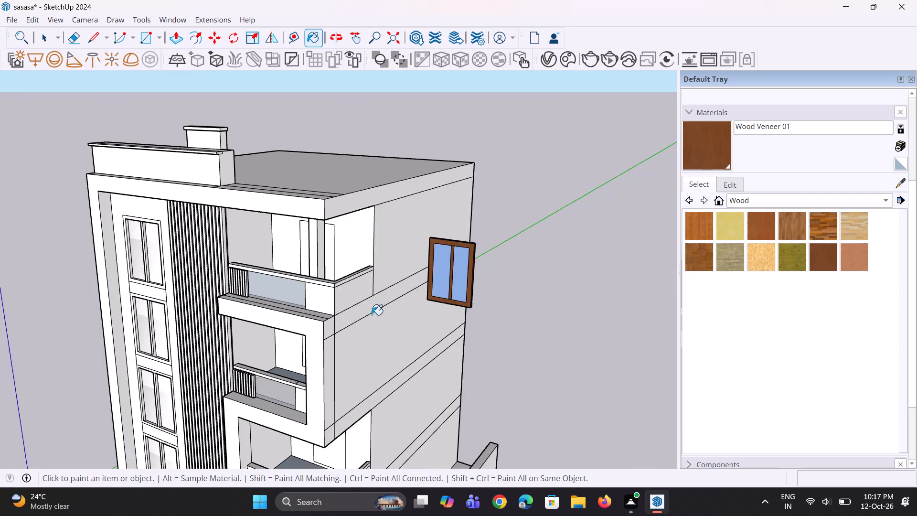
middle_click_drag(374, 315, 557, 284)
scroll(462, 273, "up", 13)
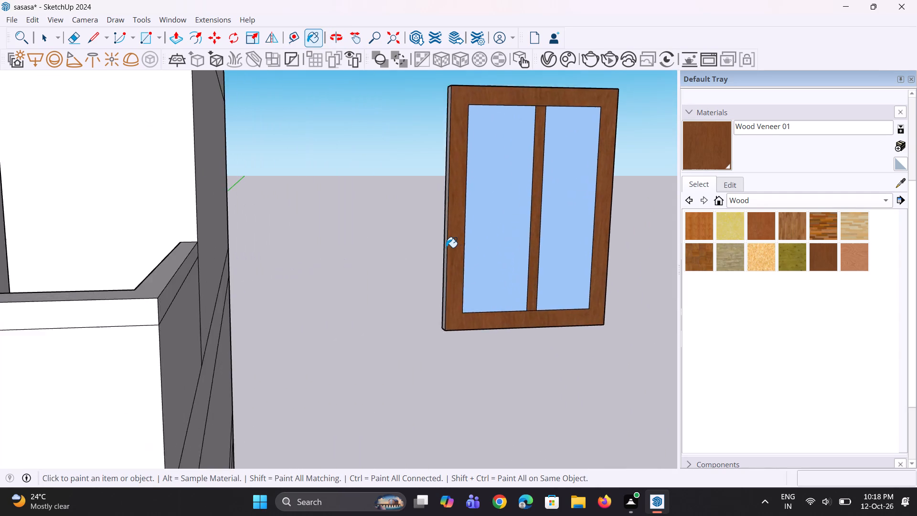
scroll(446, 247, "up", 4)
left_click(446, 247)
middle_click_drag(469, 345, 456, 216)
scroll(456, 247, "up", 1)
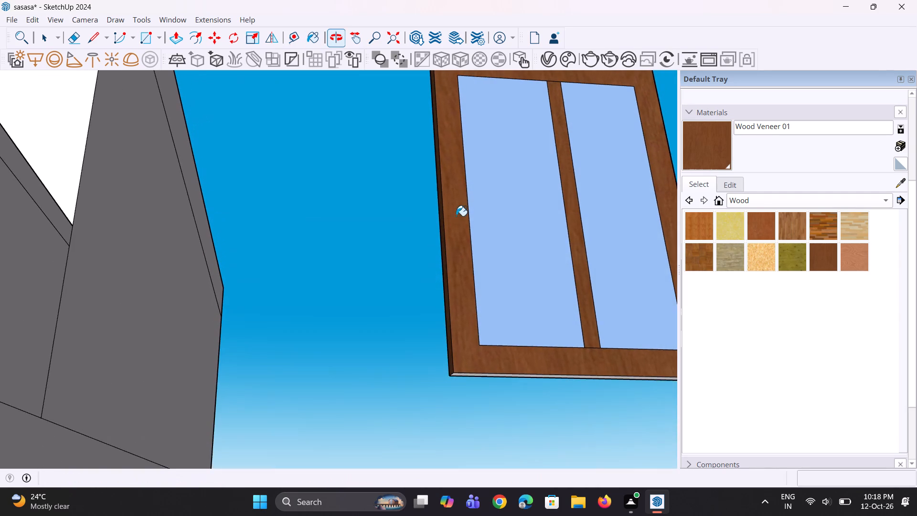
scroll(472, 373, "up", 6)
left_click(465, 376)
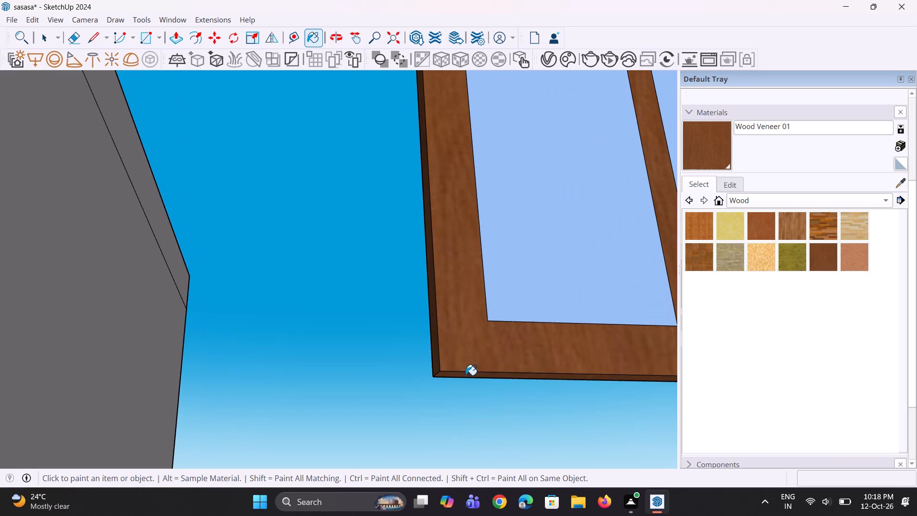
Select all the geometry of the detached wood-framed window and make it a group.
scroll(465, 376, "down", 10)
scroll(466, 363, "down", 11)
middle_click_drag(368, 310, 379, 359)
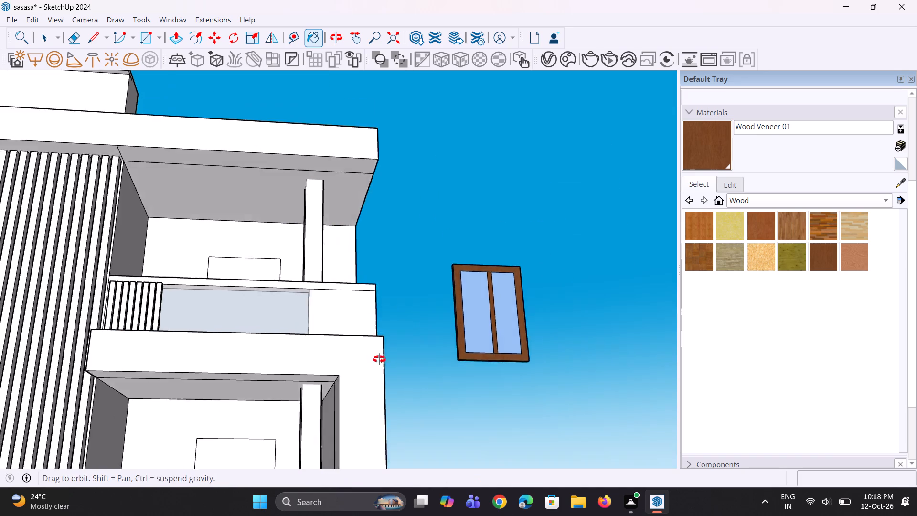
middle_click_drag(379, 359, 383, 422)
scroll(426, 306, "down", 1)
middle_click_drag(397, 326, 363, 377)
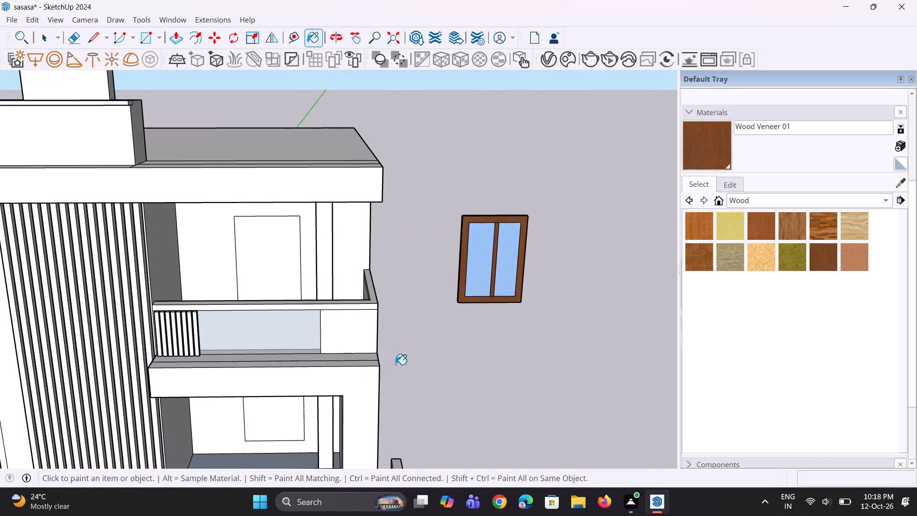
key("space")
key("space")
left_click_drag(445, 163, 542, 343)
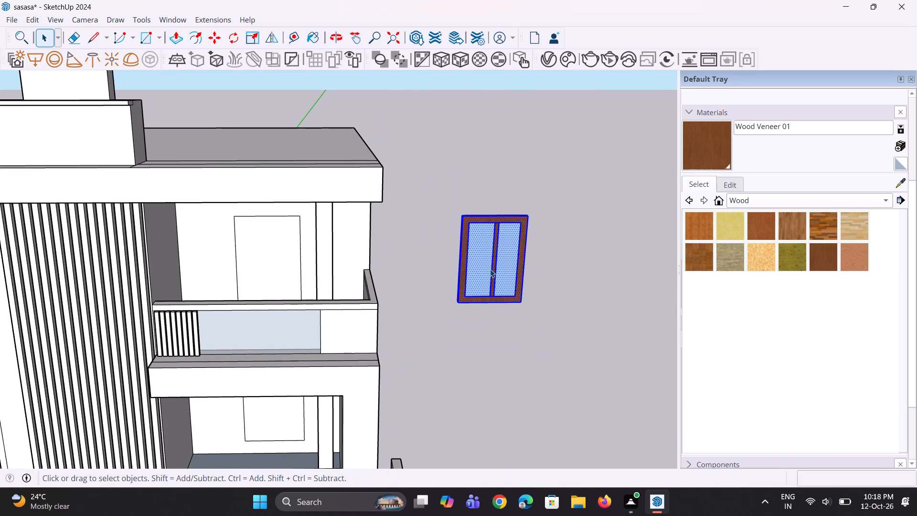
right_click(490, 269)
left_click(549, 129)
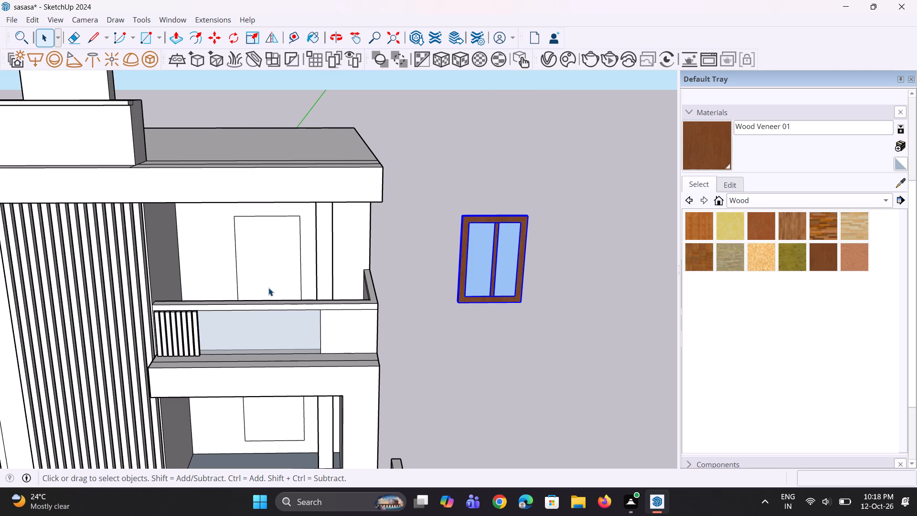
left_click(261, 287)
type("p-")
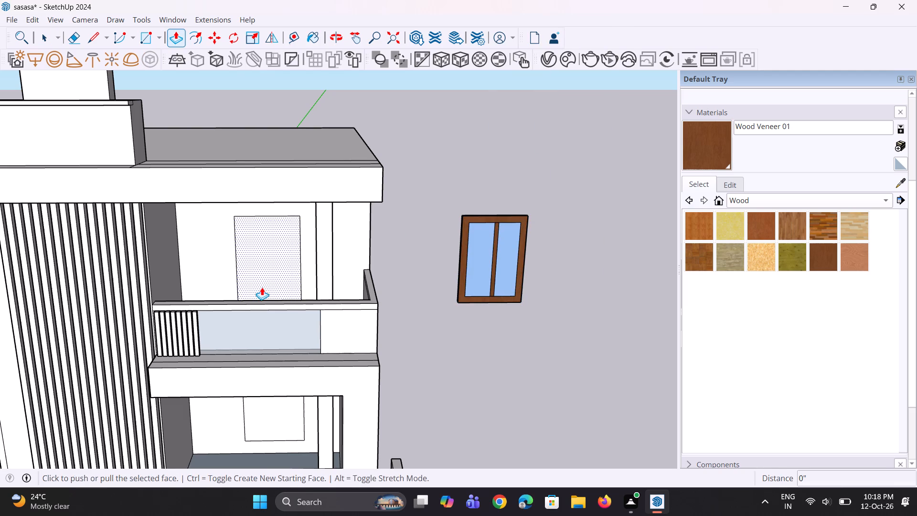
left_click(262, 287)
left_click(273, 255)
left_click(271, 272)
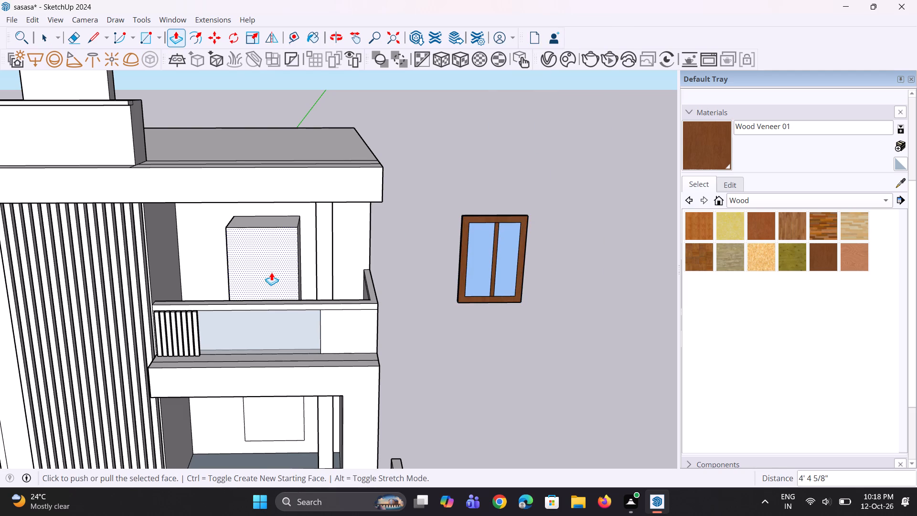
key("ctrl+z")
Push the window rectangles behind all three balconies inward about 3' 9 7/16" to form recessed openings.
left_click(271, 272)
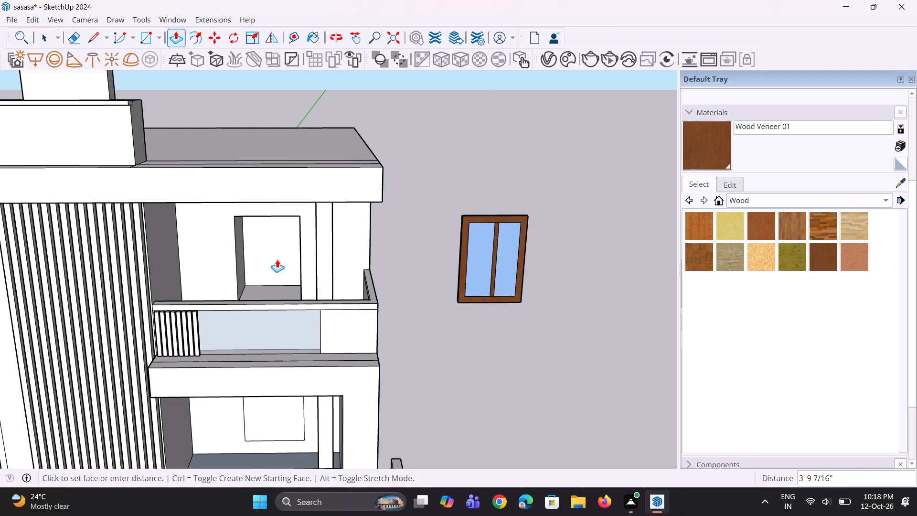
left_click(277, 259)
scroll(249, 234, "down", 5)
middle_click_drag(226, 370, 221, 288)
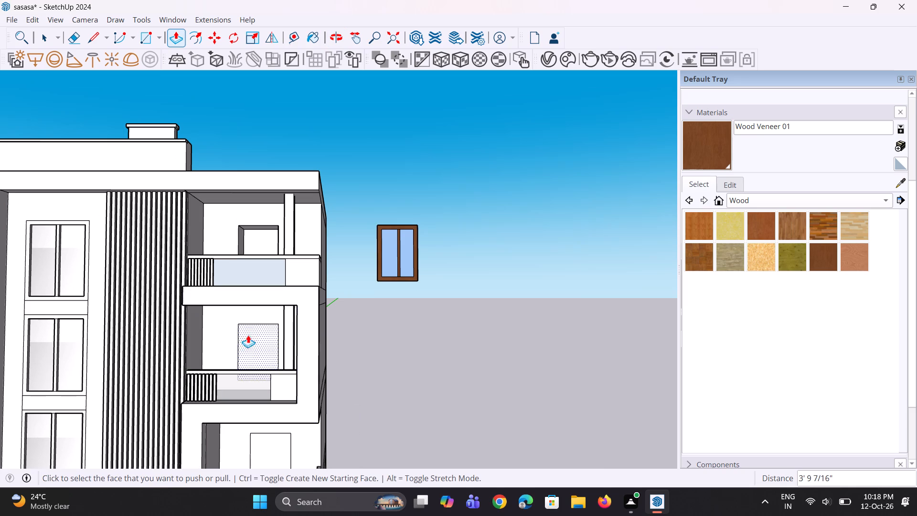
double_click(253, 346)
scroll(262, 315, "down", 8)
middle_click_drag(234, 356, 247, 405)
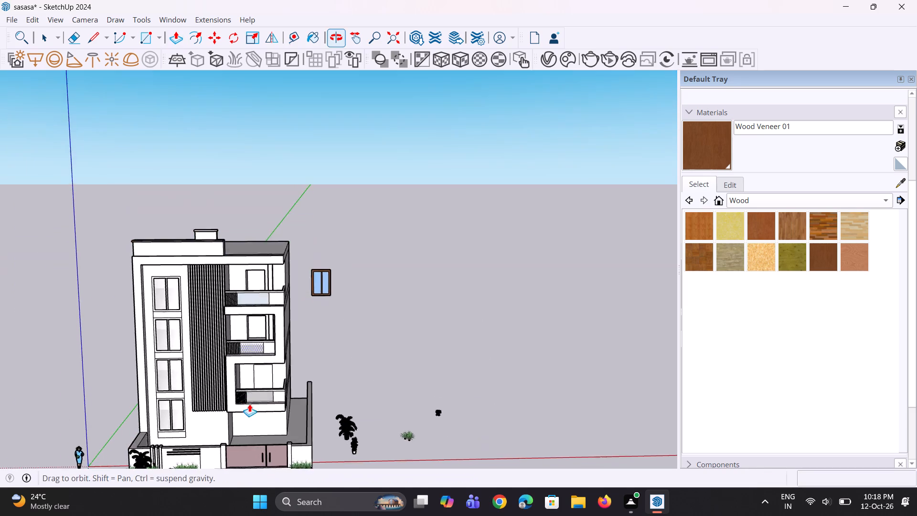
scroll(265, 372, "up", 8)
double_click(265, 372)
scroll(262, 387, "down", 5)
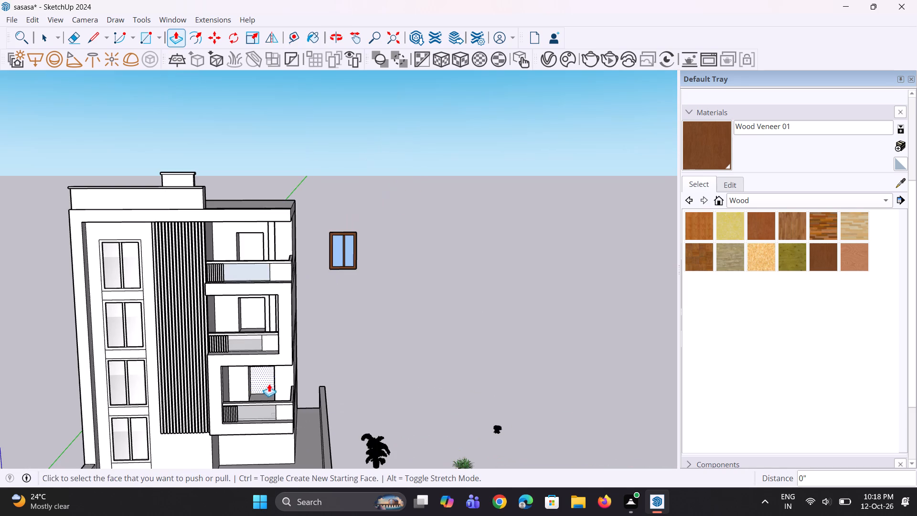
middle_click_drag(269, 383, 277, 380)
key("space")
key("space")
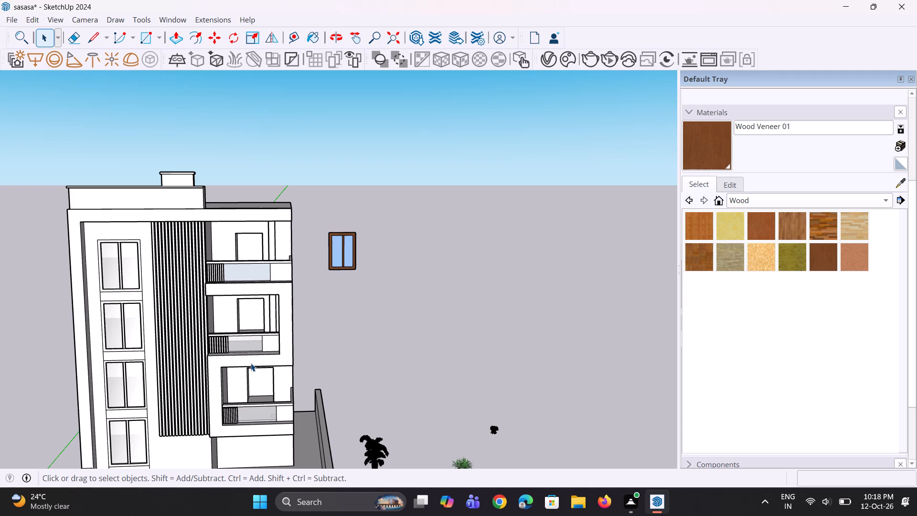
Copy the detached wood-framed window by its lower-left corner to the matching corner of the top balcony's wall opening.
scroll(114, 171, "up", 3)
scroll(288, 298, "down", 6)
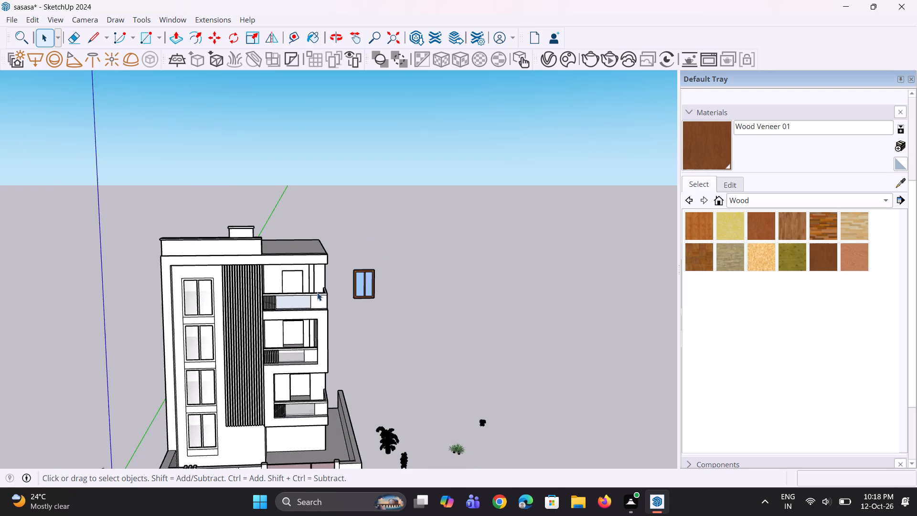
scroll(438, 350, "up", 1)
middle_click_drag(438, 350, 431, 343)
key("space")
key("space")
left_click(363, 294)
scroll(359, 290, "up", 2)
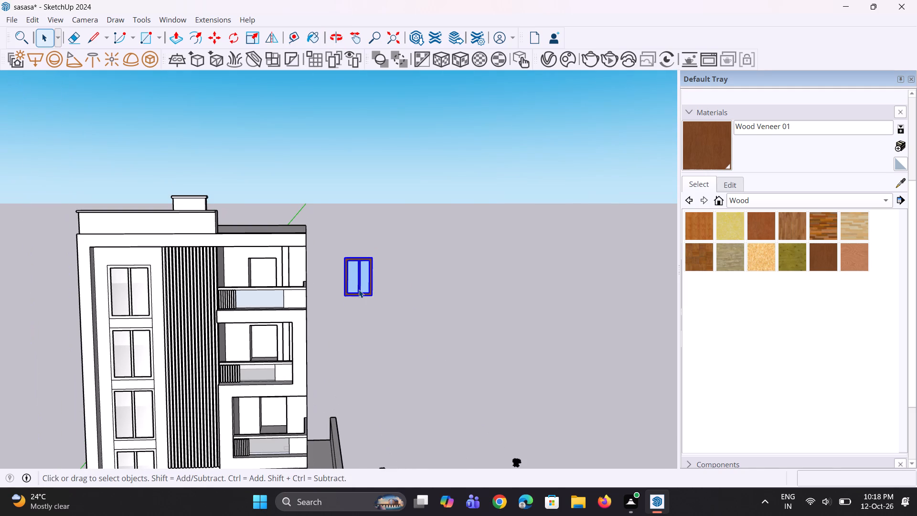
key("m")
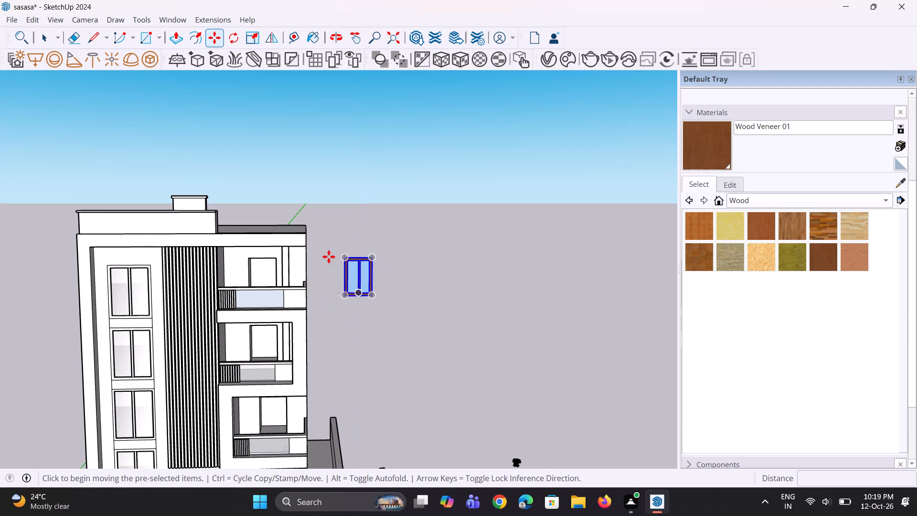
scroll(324, 229, "down", 4)
scroll(344, 277, "up", 13)
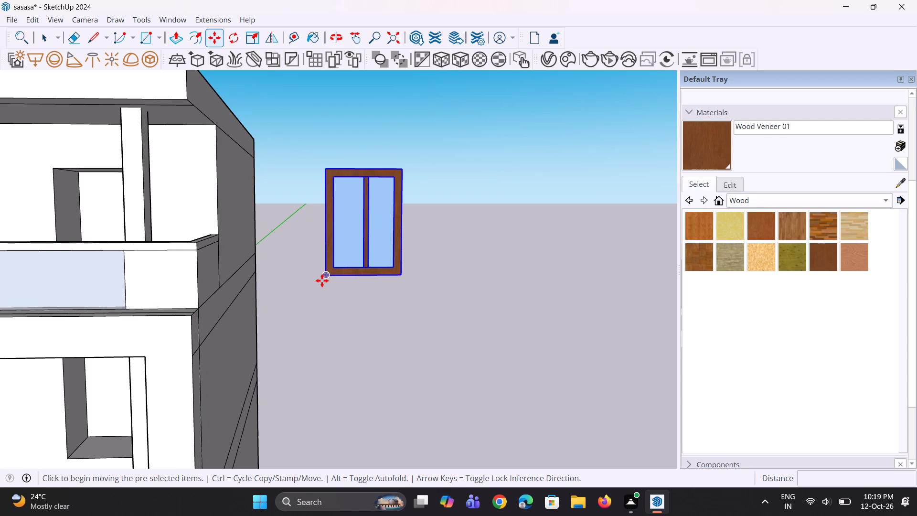
key("m")
left_click(325, 276)
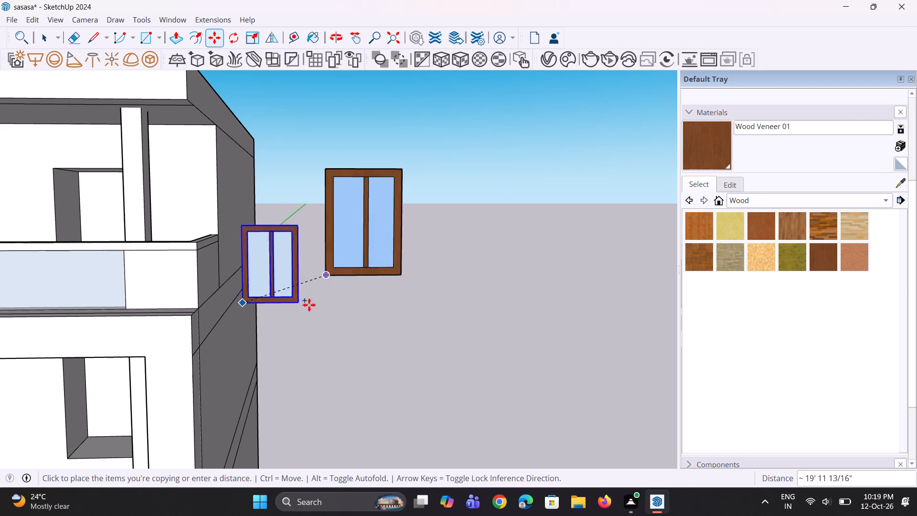
scroll(326, 300, "down", 6)
scroll(226, 283, "down", 4)
middle_click_drag(192, 258, 201, 317)
scroll(200, 268, "up", 6)
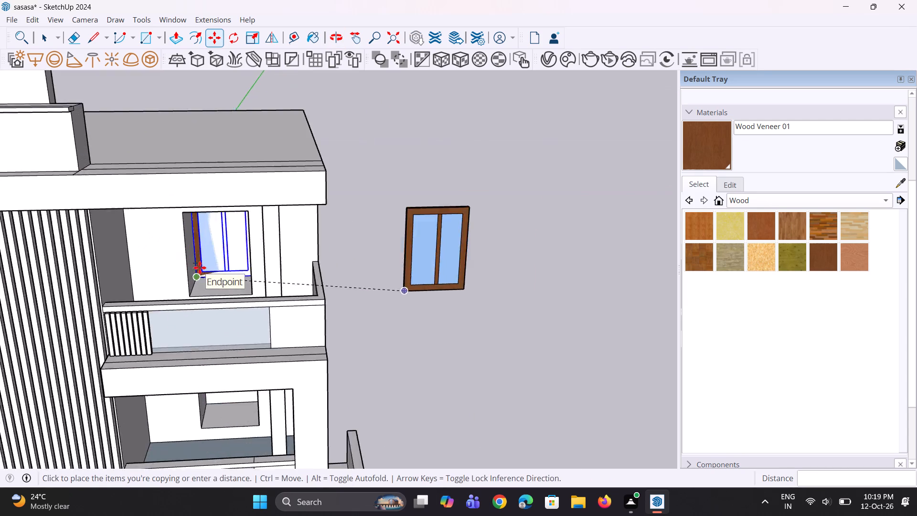
scroll(200, 268, "up", 6)
left_click(185, 316)
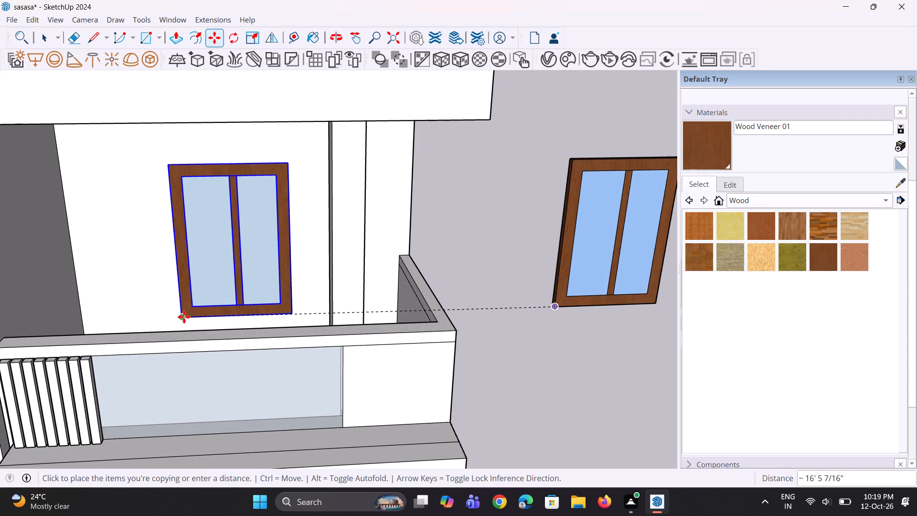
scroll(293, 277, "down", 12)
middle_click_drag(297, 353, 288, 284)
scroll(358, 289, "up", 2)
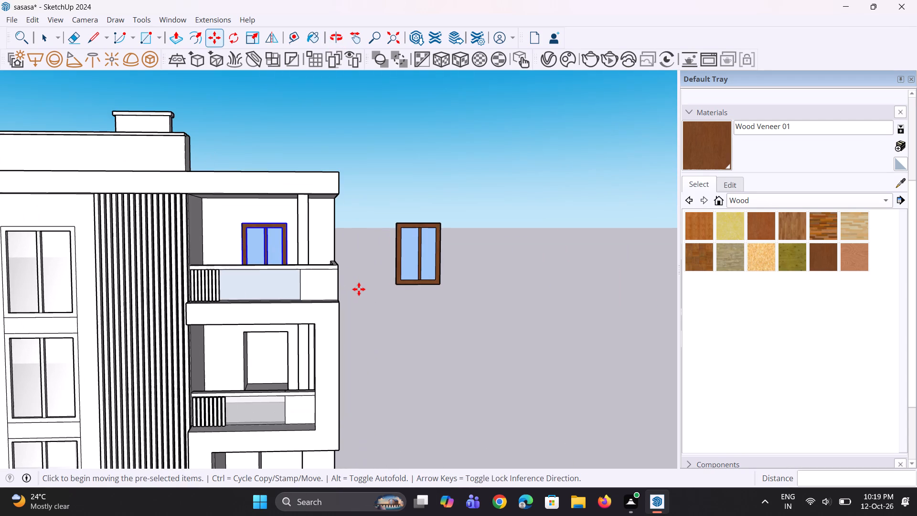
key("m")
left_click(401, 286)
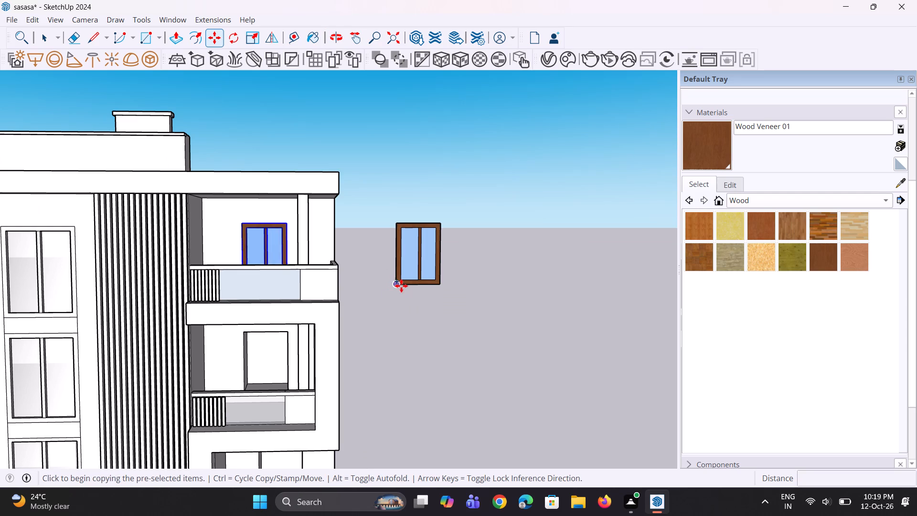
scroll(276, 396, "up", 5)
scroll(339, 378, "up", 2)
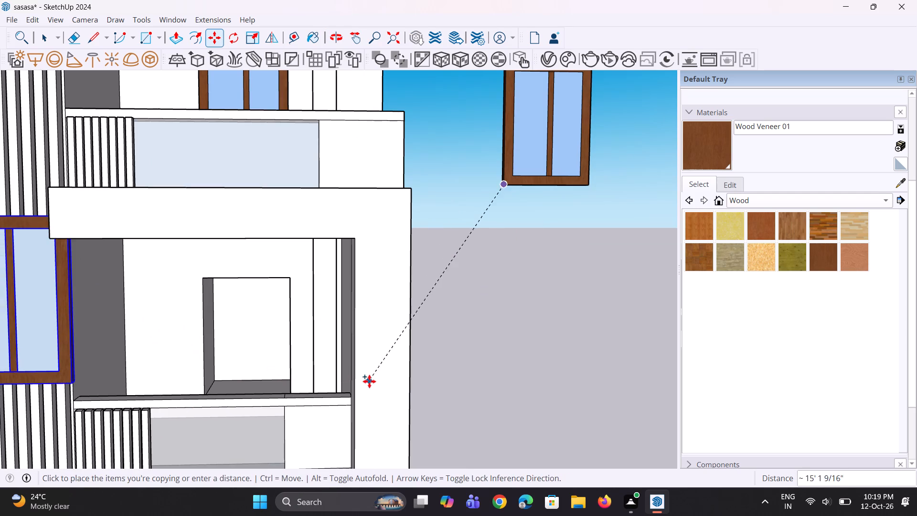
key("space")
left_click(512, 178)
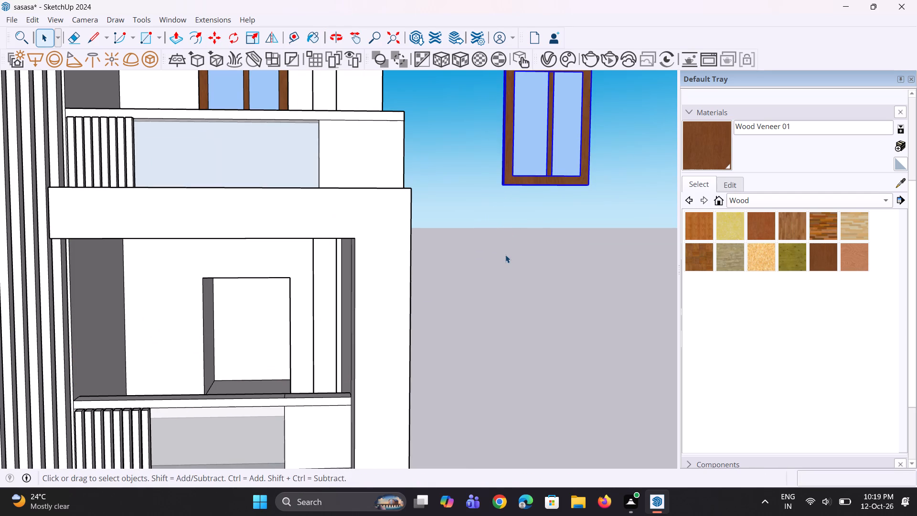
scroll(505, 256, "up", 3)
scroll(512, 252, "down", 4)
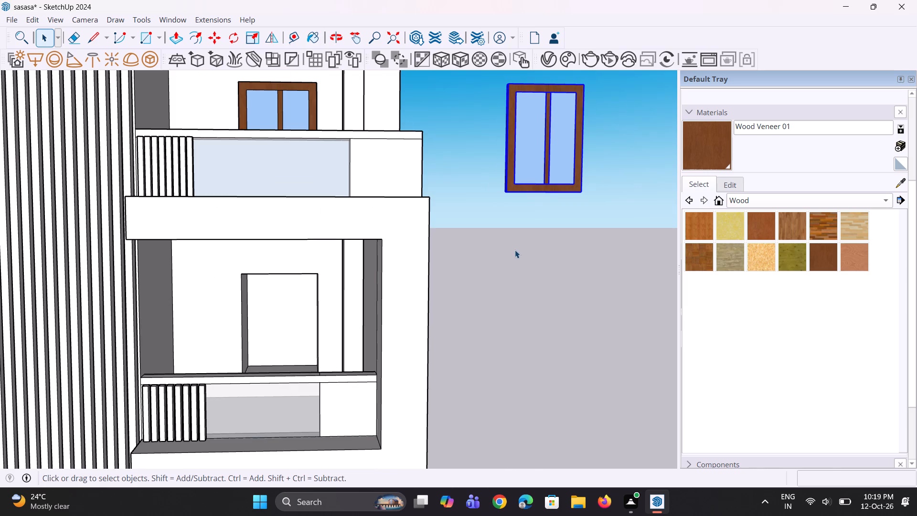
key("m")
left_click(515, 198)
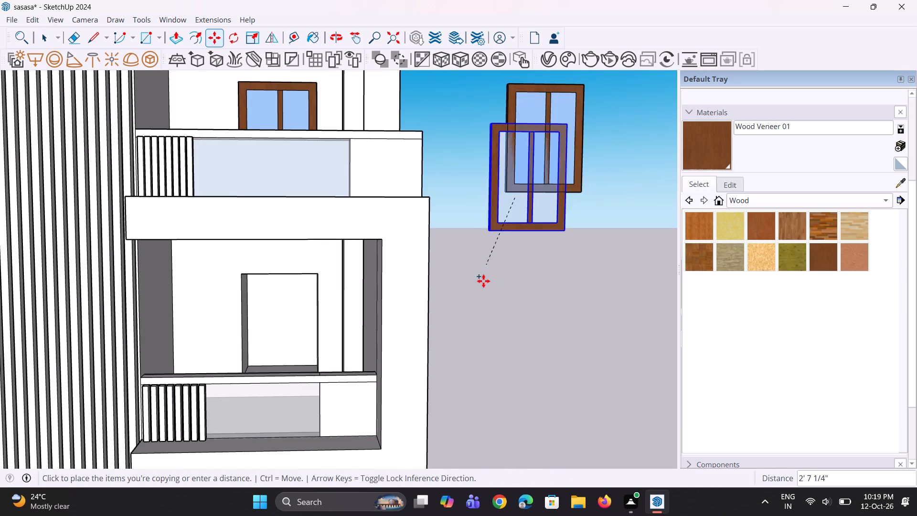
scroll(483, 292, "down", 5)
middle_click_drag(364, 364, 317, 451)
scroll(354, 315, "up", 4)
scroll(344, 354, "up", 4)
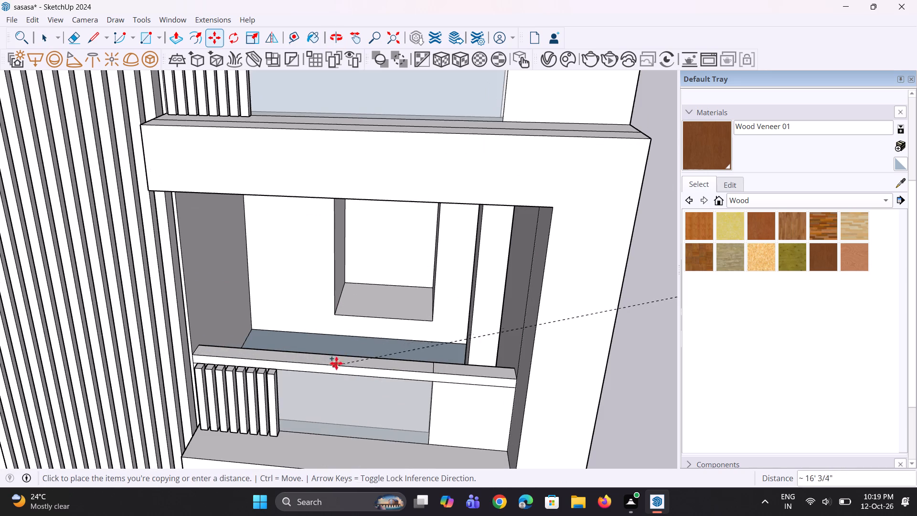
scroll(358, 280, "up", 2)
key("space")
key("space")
Copy the detached wood-framed window by its lower-left corner into the middle balcony's wall opening.
scroll(354, 286, "down", 12)
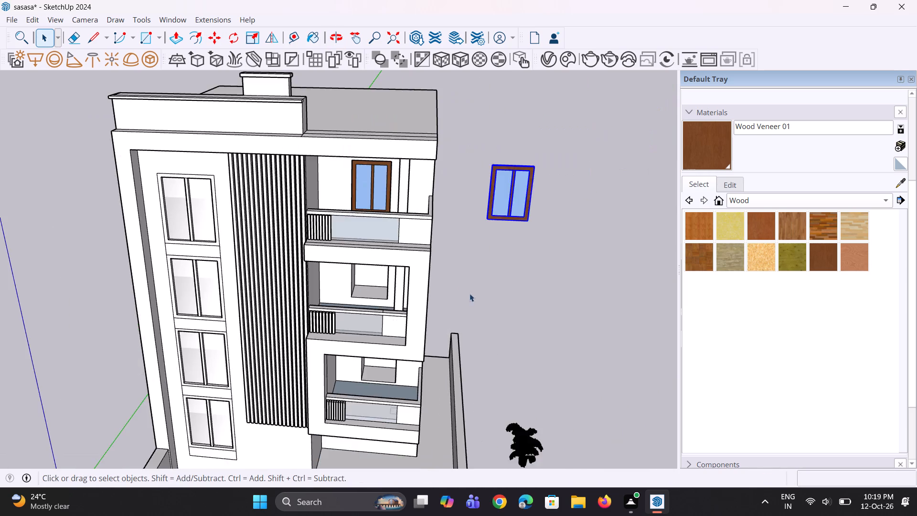
middle_click_drag(469, 293, 470, 215)
double_click(526, 342)
left_click(510, 225)
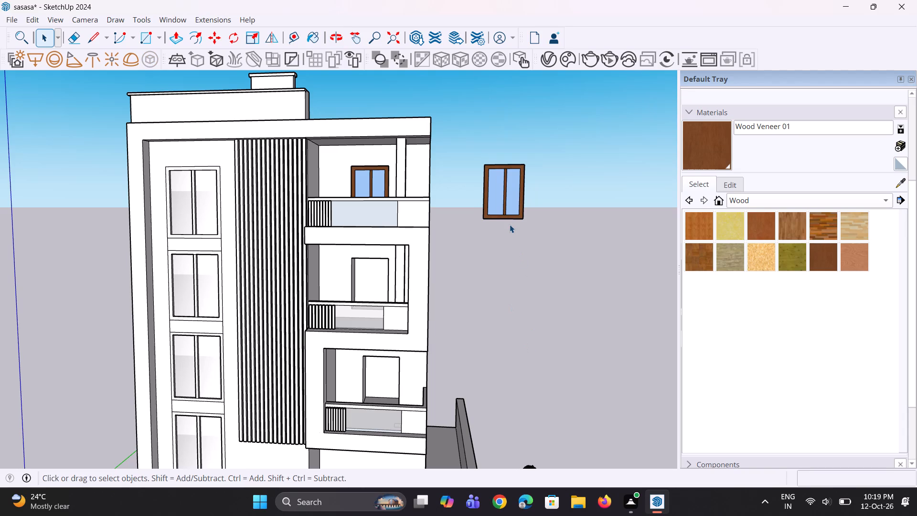
left_click(504, 192)
key("m")
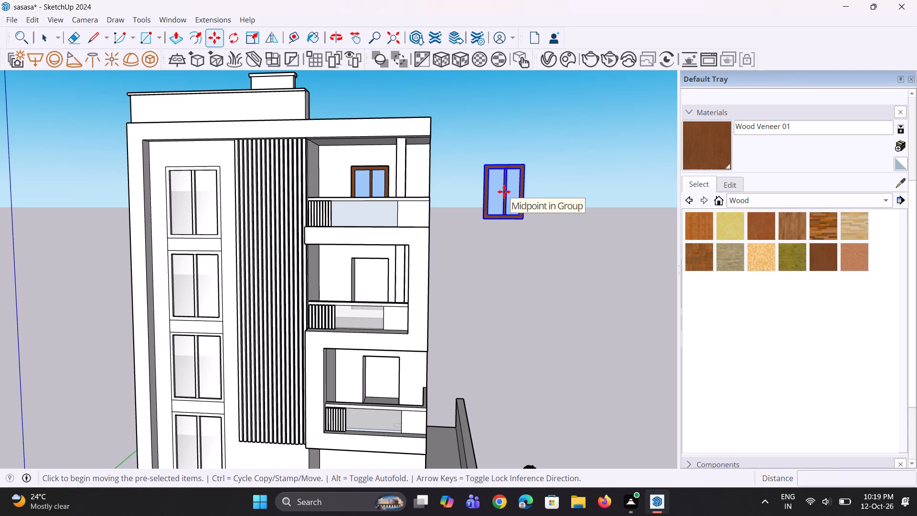
left_click(481, 220)
scroll(306, 312, "up", 3)
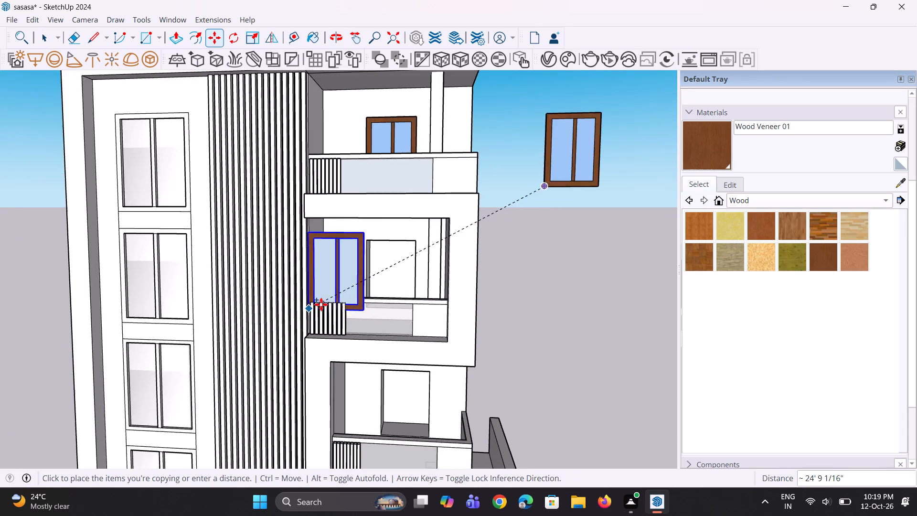
scroll(321, 304, "up", 8)
middle_click_drag(414, 278, 399, 322)
left_click(384, 314)
scroll(403, 273, "down", 12)
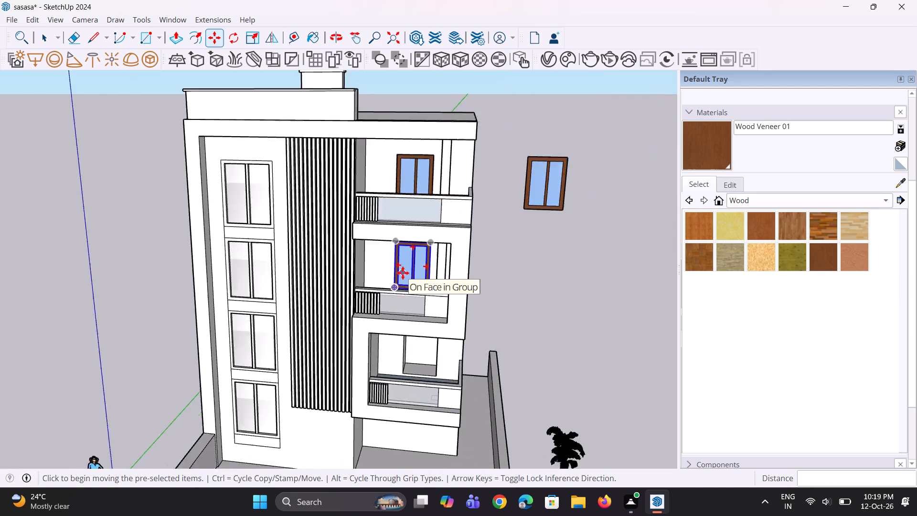
middle_click_drag(420, 299, 437, 250)
key("space")
key("space")
left_click(489, 280)
Copy the detached wood-framed window by its lower-left corner into the lowest balcony's wall opening.
left_click(517, 195)
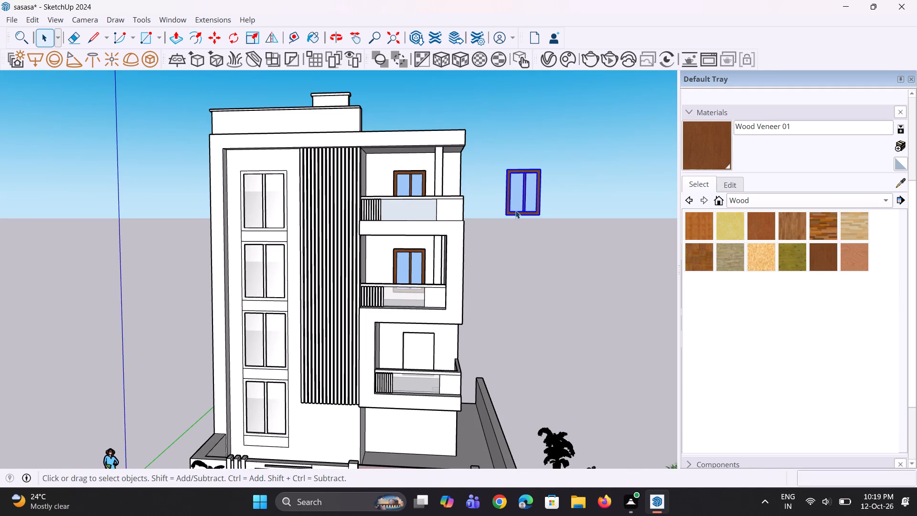
key("m")
left_click(508, 220)
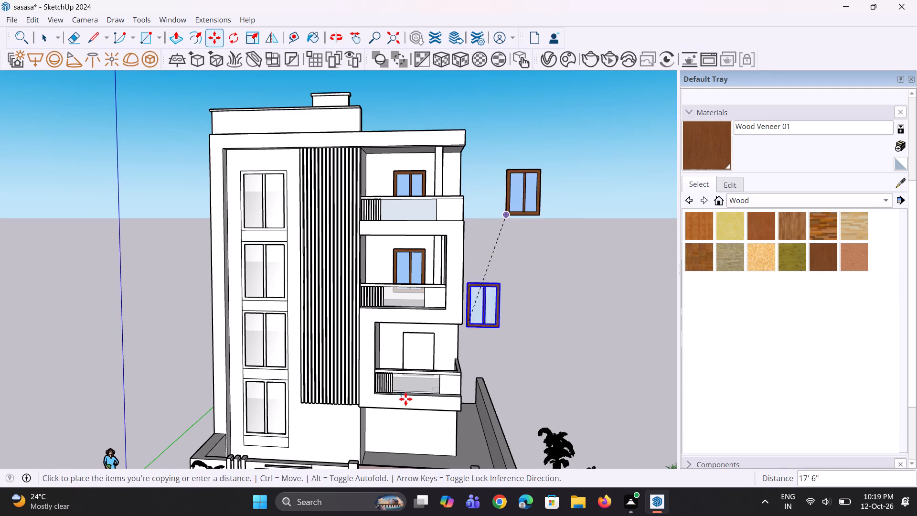
scroll(402, 386, "up", 10)
middle_click_drag(405, 334, 396, 392)
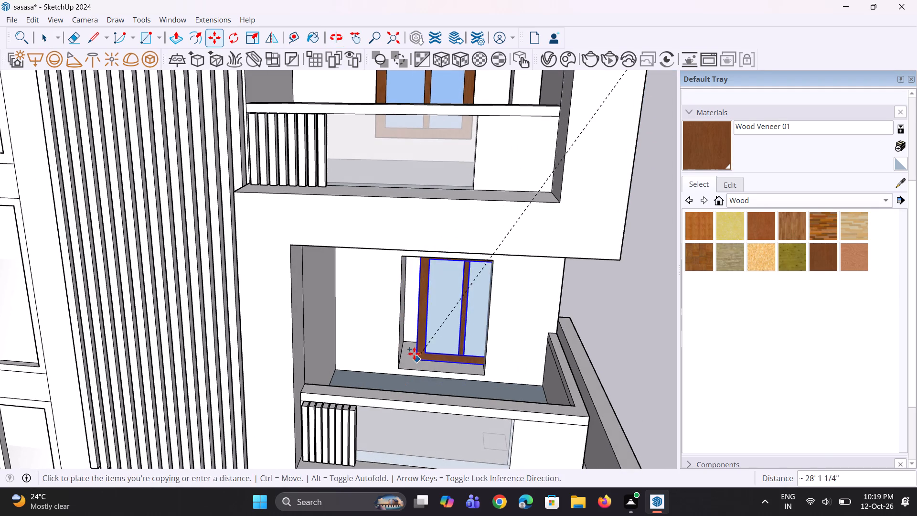
left_click(400, 369)
scroll(406, 335, "down", 9)
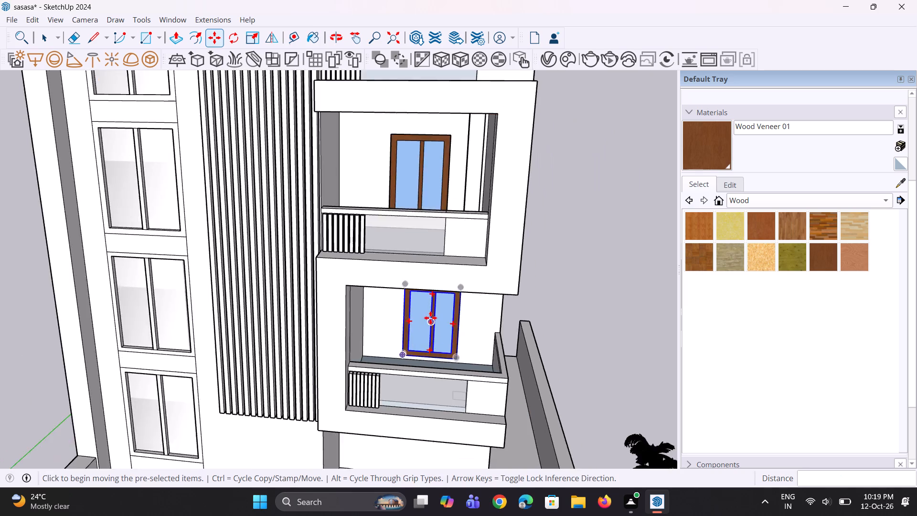
scroll(430, 318, "down", 2)
middle_click_drag(433, 337, 446, 291)
key("space")
key("space")
left_click(557, 310)
Draw a window rectangle about 4' 8" wide and 5' 11" high on the ground-floor wall beneath the lowest balcony.
scroll(489, 194, "down", 5)
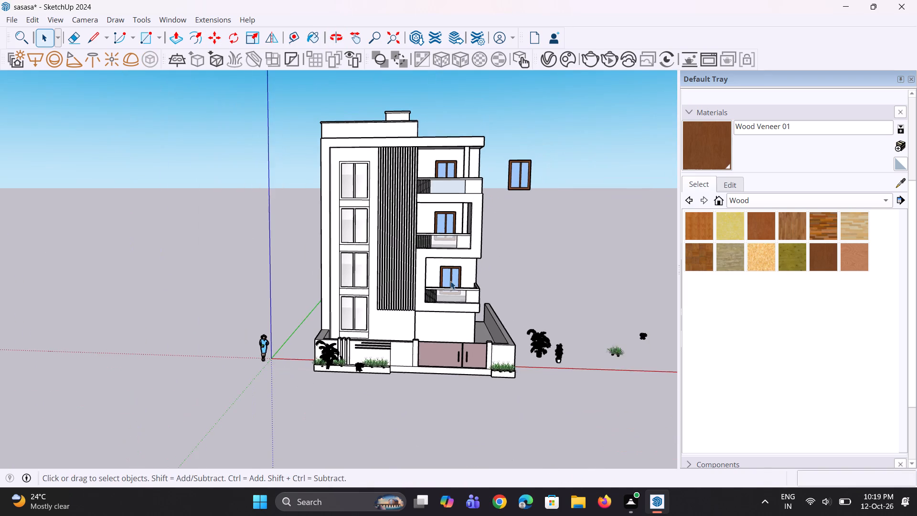
middle_click_drag(422, 324, 423, 299)
scroll(429, 318, "up", 8)
middle_click_drag(429, 318, 418, 398)
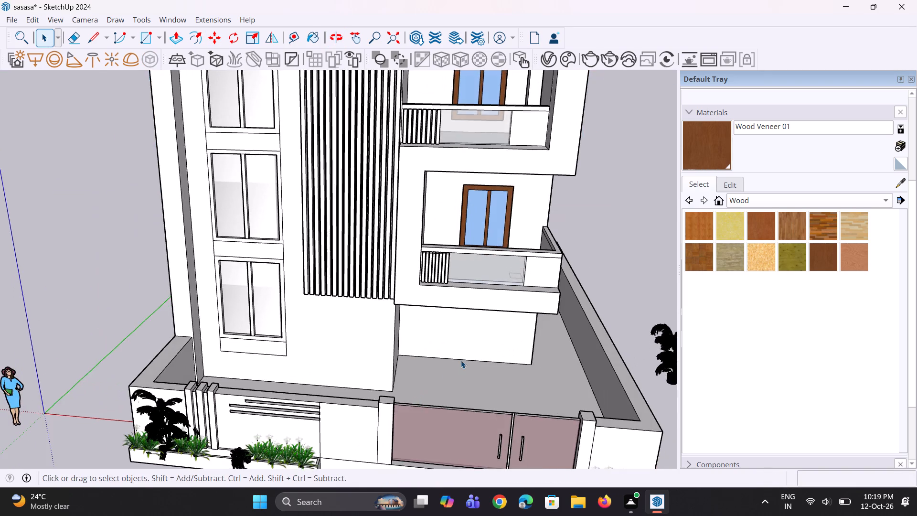
scroll(461, 360, "up", 4)
key("r")
middle_click_drag(467, 362, 472, 330)
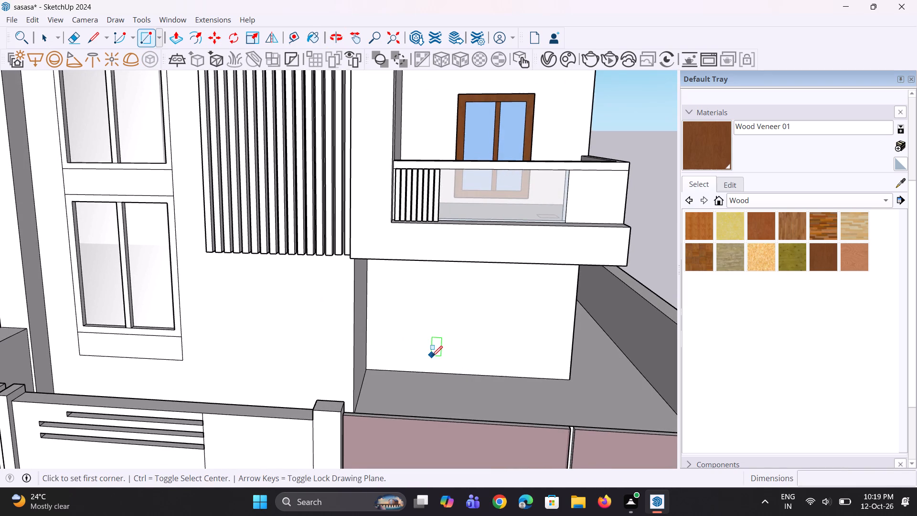
left_click(434, 359)
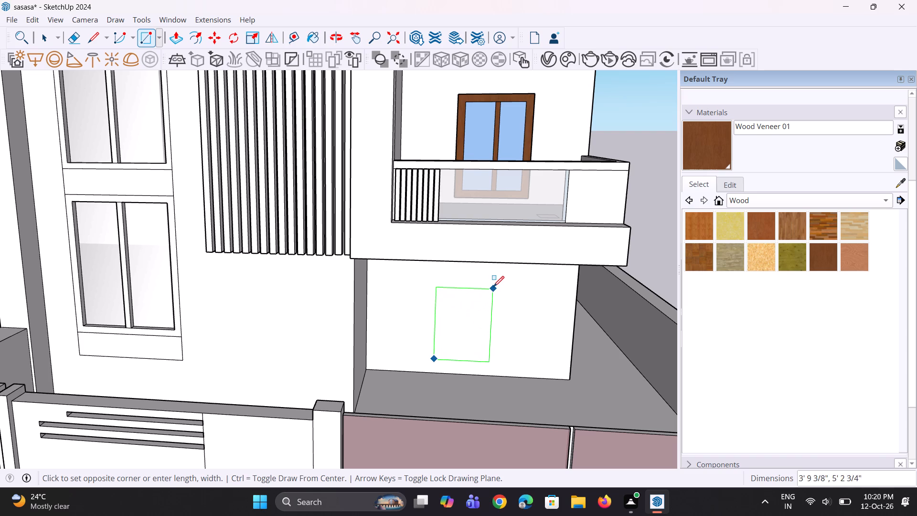
left_click(507, 279)
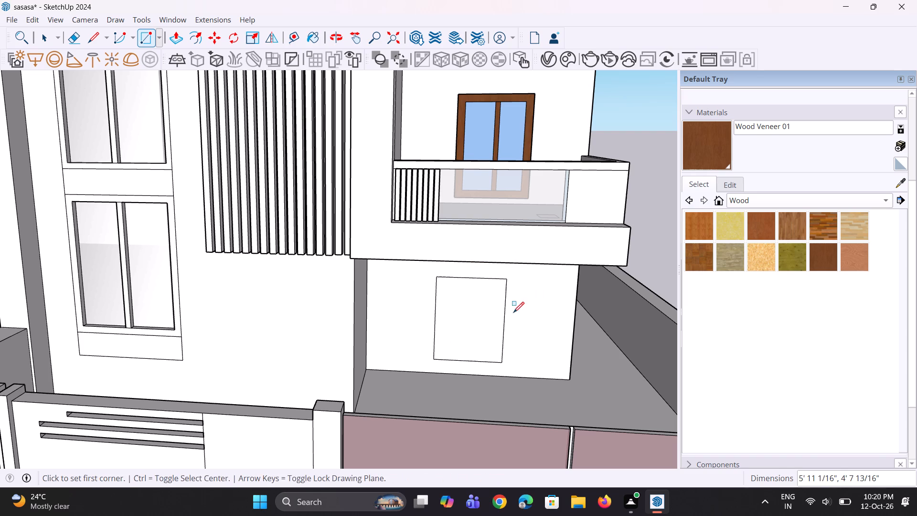
Move the top edge of the ground-floor window rectangle up about 1' 10" towards the balcony slab.
middle_click_drag(518, 350, 513, 328)
key("space")
key("space")
scroll(494, 297, "up", 1)
left_click(491, 284)
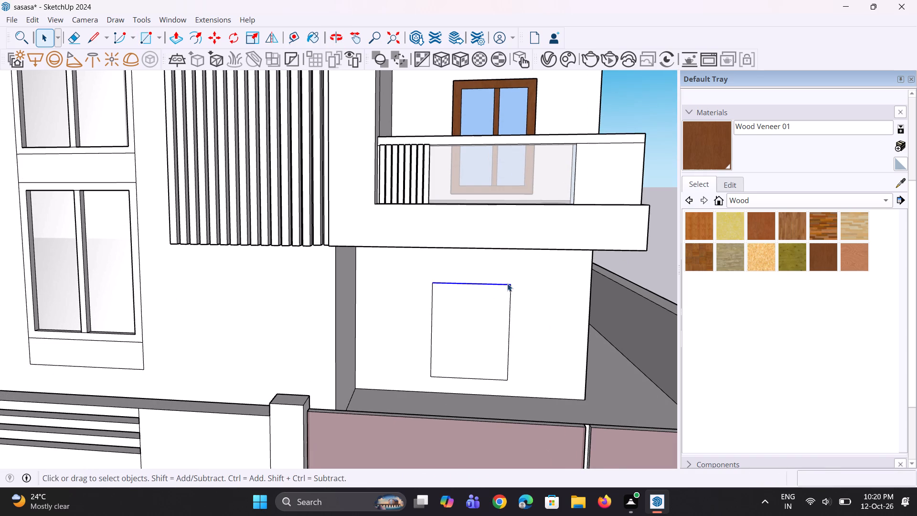
scroll(507, 283, "up", 1)
key("m")
left_click(512, 283)
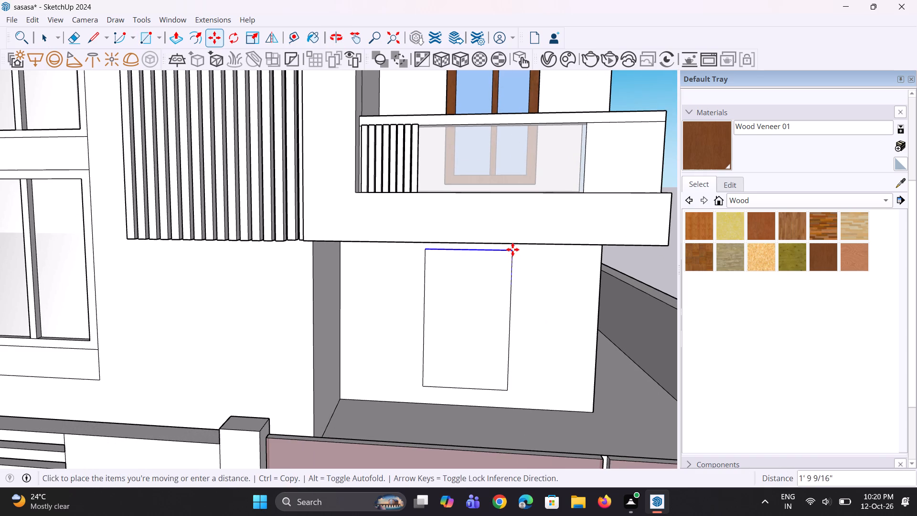
left_click(512, 247)
scroll(477, 300, "down", 5)
middle_click_drag(484, 365, 478, 351)
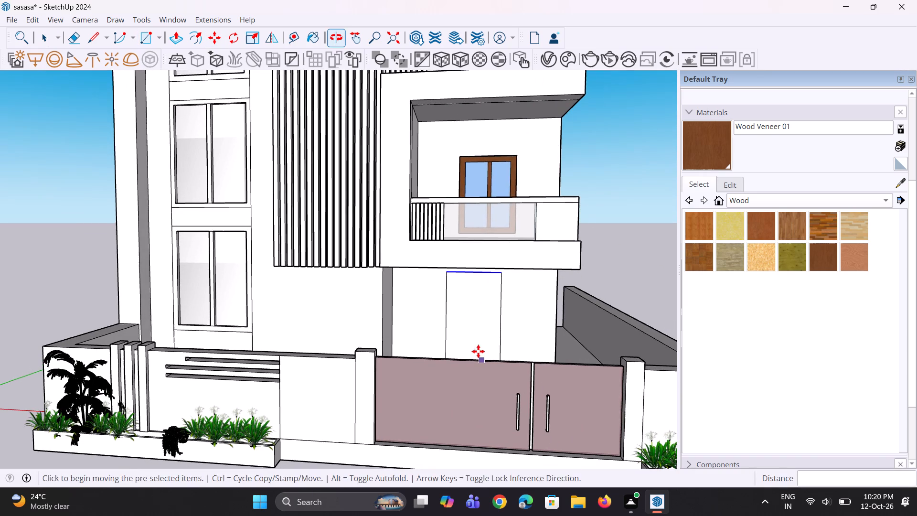
key("space")
Move the ground-floor window rectangle's face slightly down the wall, closer to the floor.
scroll(467, 351, "down", 3)
middle_click_drag(465, 348, 473, 401)
scroll(470, 305, "up", 3)
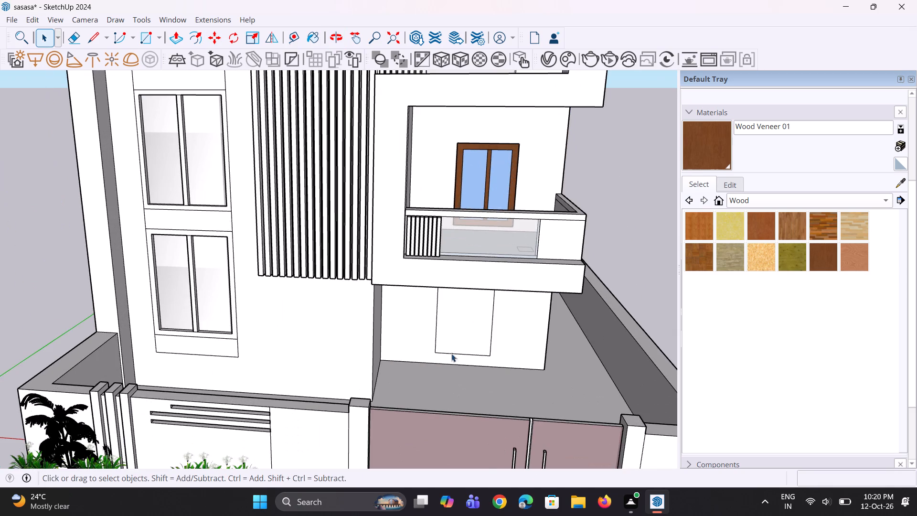
scroll(457, 339, "up", 3)
left_click(463, 334)
scroll(484, 358, "up", 3)
middle_click_drag(484, 358, 485, 345)
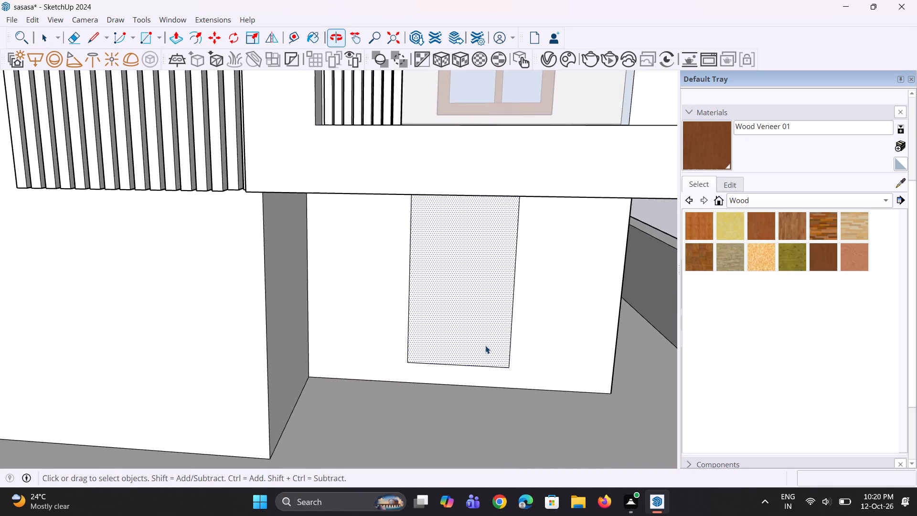
key("m")
scroll(510, 381, "up", 2)
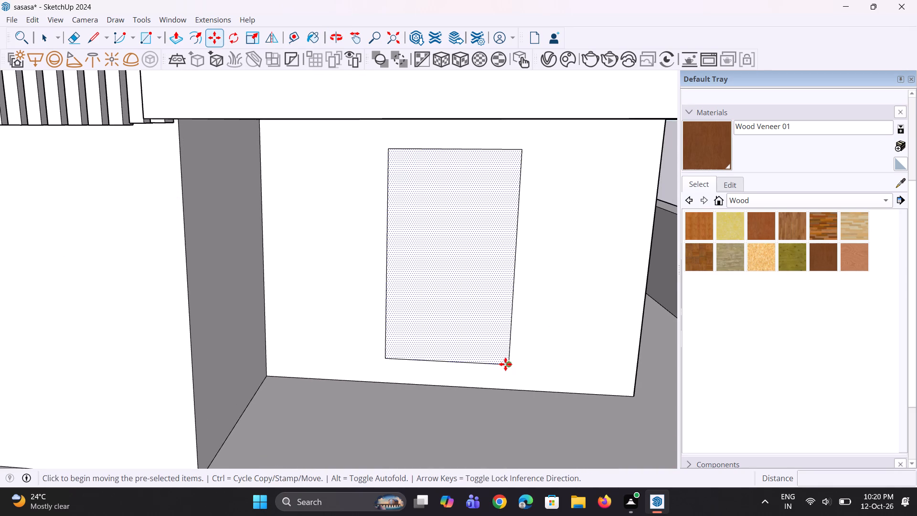
left_click(505, 364)
left_click(507, 374)
scroll(342, 344, "down", 3)
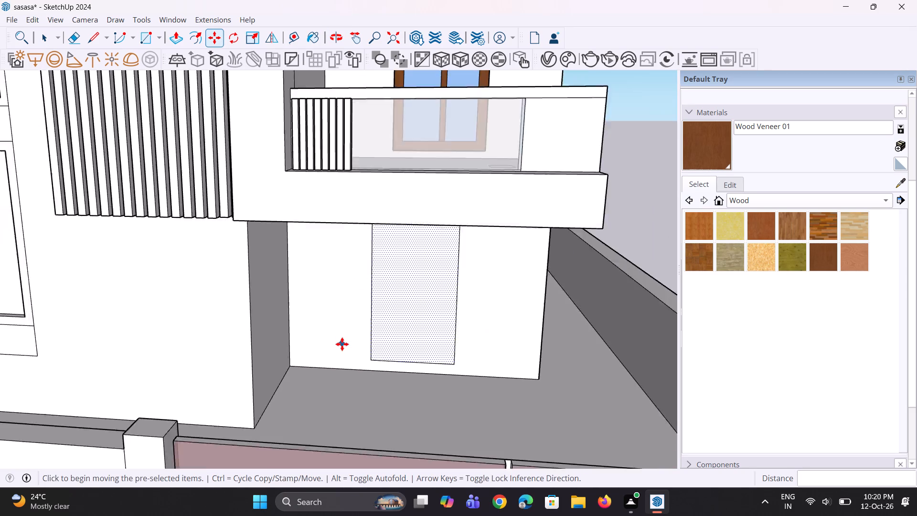
scroll(342, 344, "down", 6)
middle_click_drag(429, 331, 439, 292)
key("space")
key("space")
left_click(523, 264)
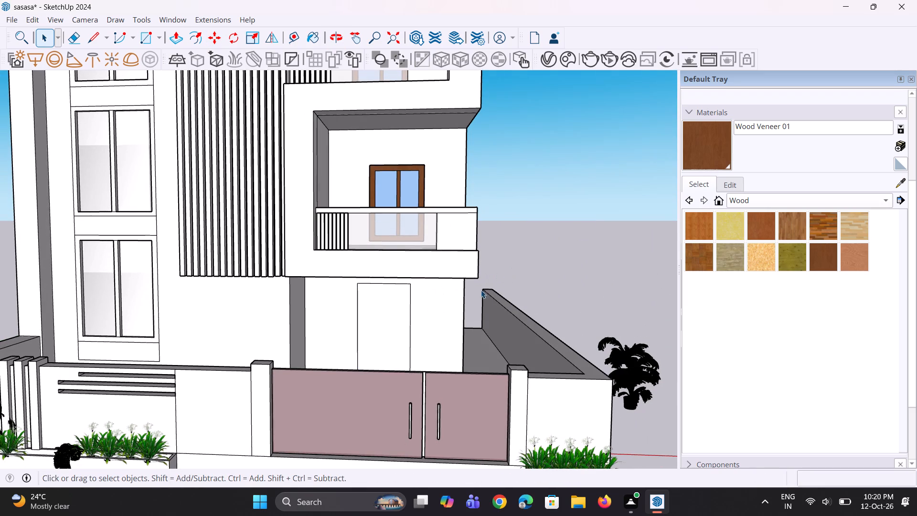
Push the ground-floor window rectangle about 8' 7" into the wall to form a recessed opening.
key("p")
scroll(380, 312, "up", 2)
left_click(378, 330)
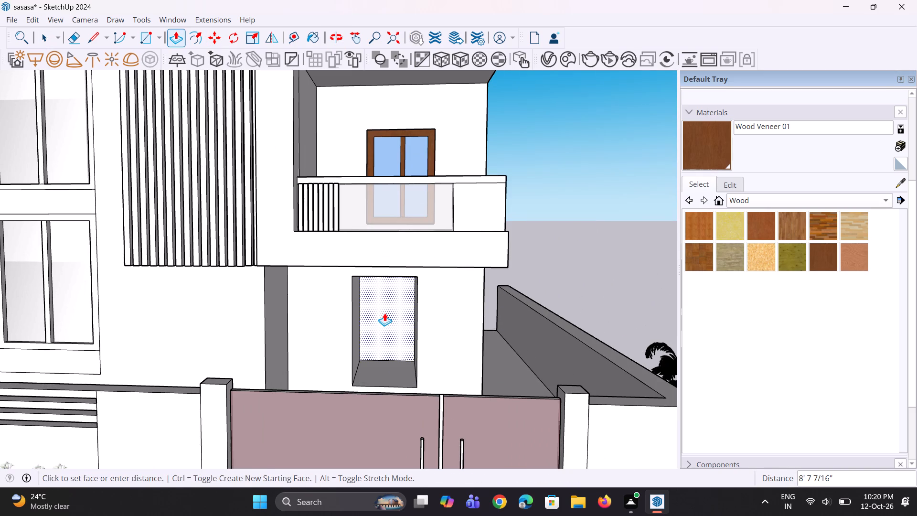
left_click(384, 313)
scroll(384, 313, "down", 10)
middle_click_drag(384, 313, 407, 326)
key("space")
key("space")
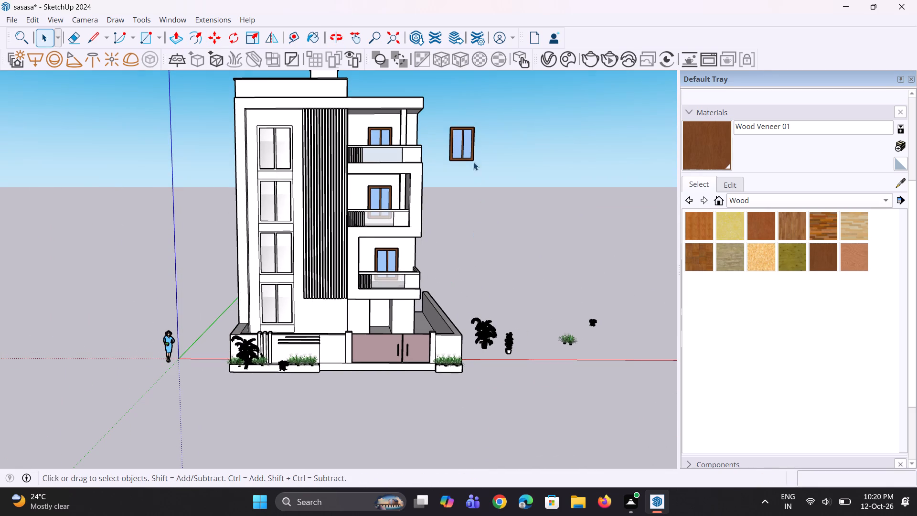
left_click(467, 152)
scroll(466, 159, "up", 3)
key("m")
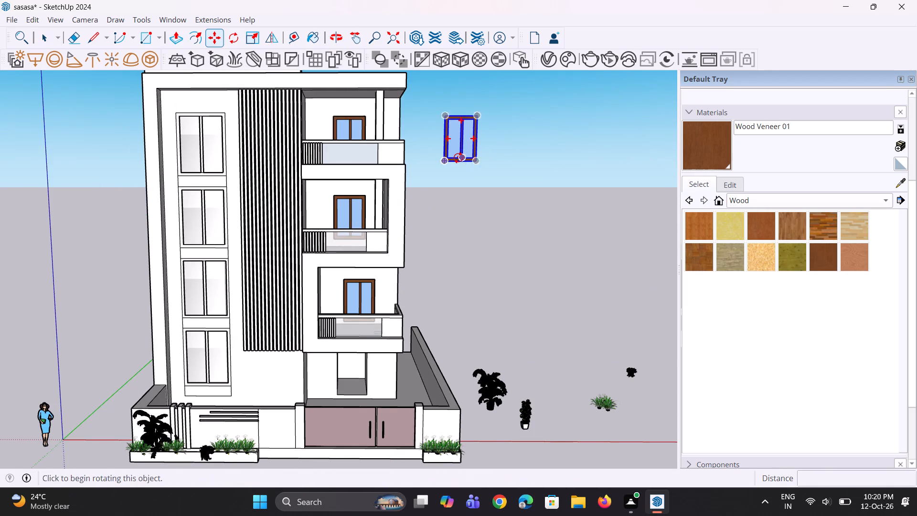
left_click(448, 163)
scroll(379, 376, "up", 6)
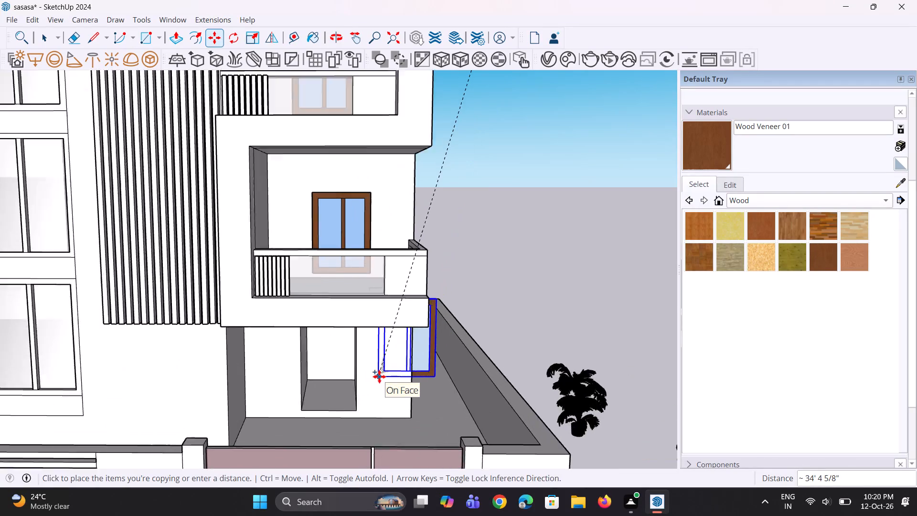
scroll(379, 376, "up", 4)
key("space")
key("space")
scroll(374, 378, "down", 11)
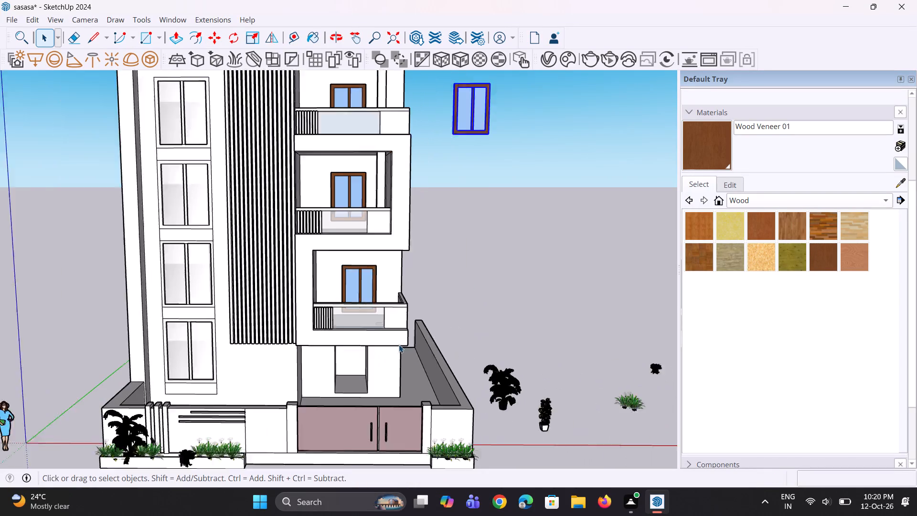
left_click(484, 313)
Copy the detached wood-framed window by its lower-left corner to the matching corner of the ground-floor opening.
scroll(462, 194, "up", 2)
left_click(455, 138)
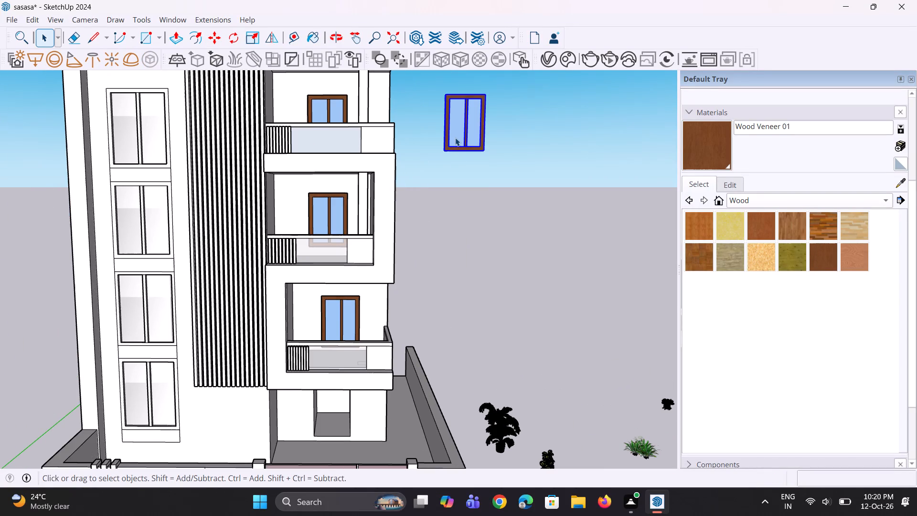
key("m")
left_click(444, 148)
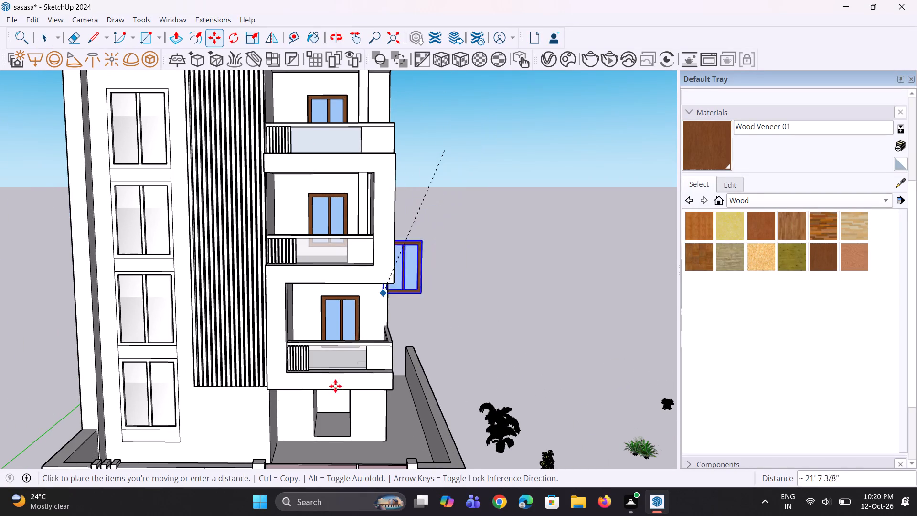
scroll(308, 442, "up", 2)
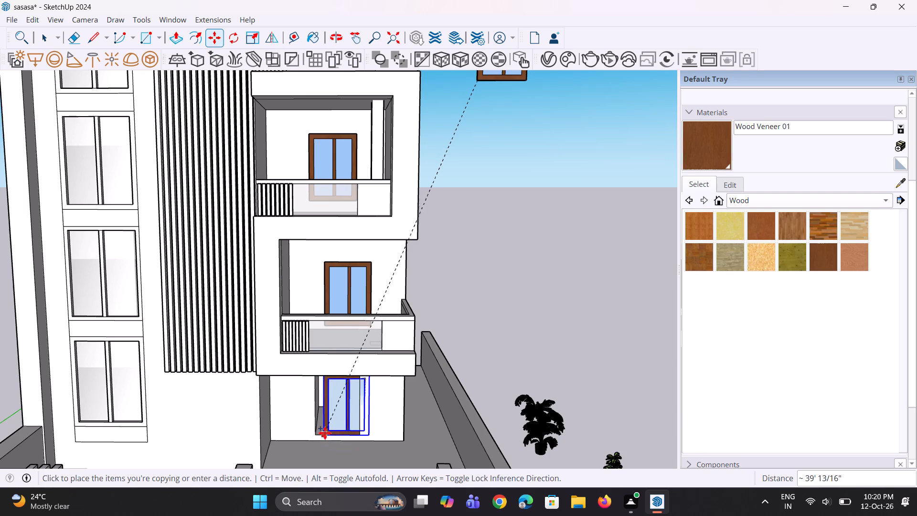
scroll(325, 432, "up", 4)
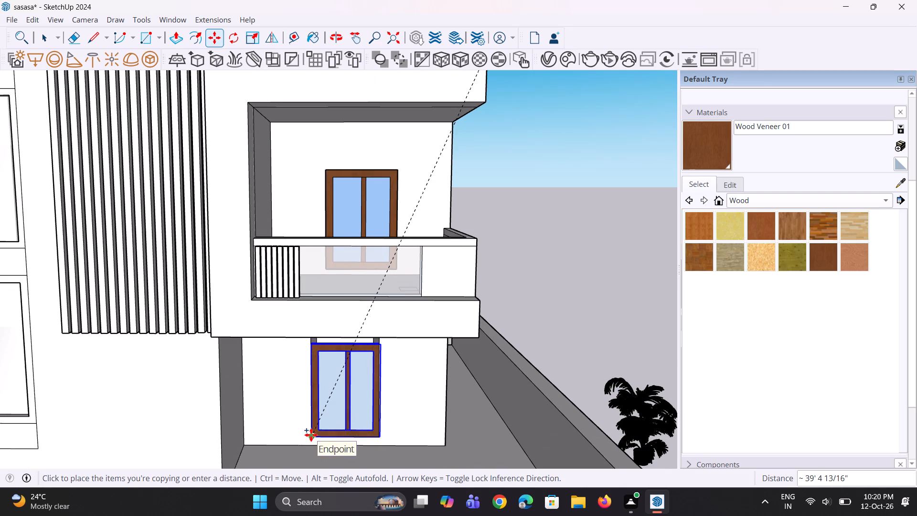
left_click(311, 435)
Scale the ground-floor window's height upward until its frame meets the top edge of the opening.
middle_click_drag(378, 427, 373, 419)
scroll(378, 427, "up", 1)
scroll(373, 419, "down", 6)
middle_click_drag(373, 416, 368, 382)
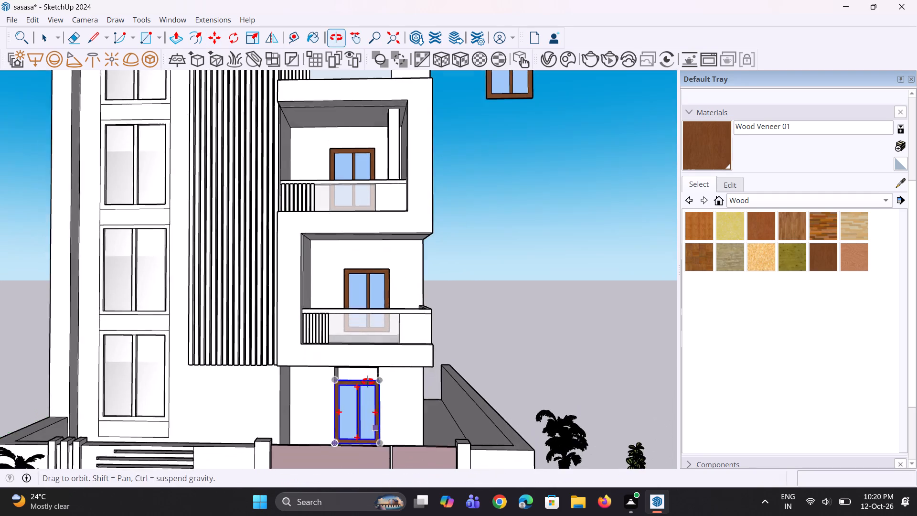
middle_click_drag(368, 382, 367, 381)
scroll(329, 374, "up", 13)
middle_click_drag(391, 407, 396, 428)
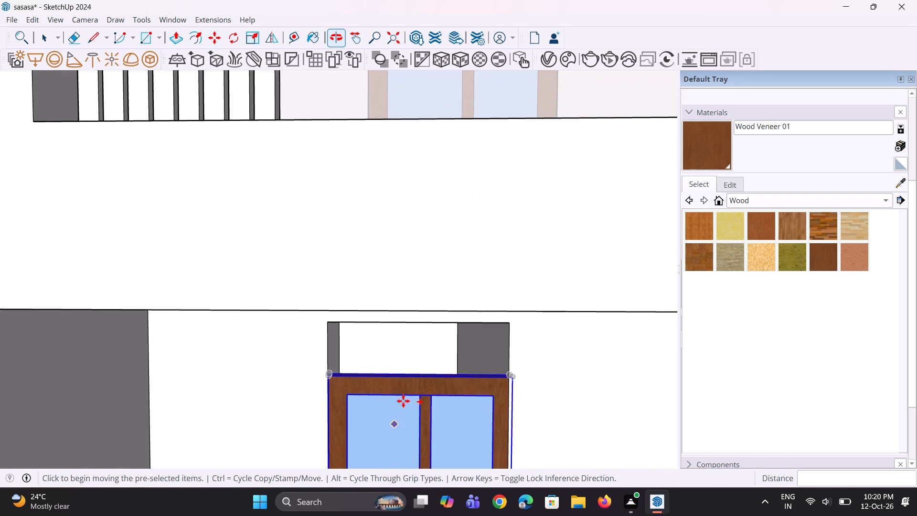
scroll(405, 397, "up", 5)
key("s")
middle_click_drag(411, 394, 411, 401)
scroll(429, 367, "up", 5)
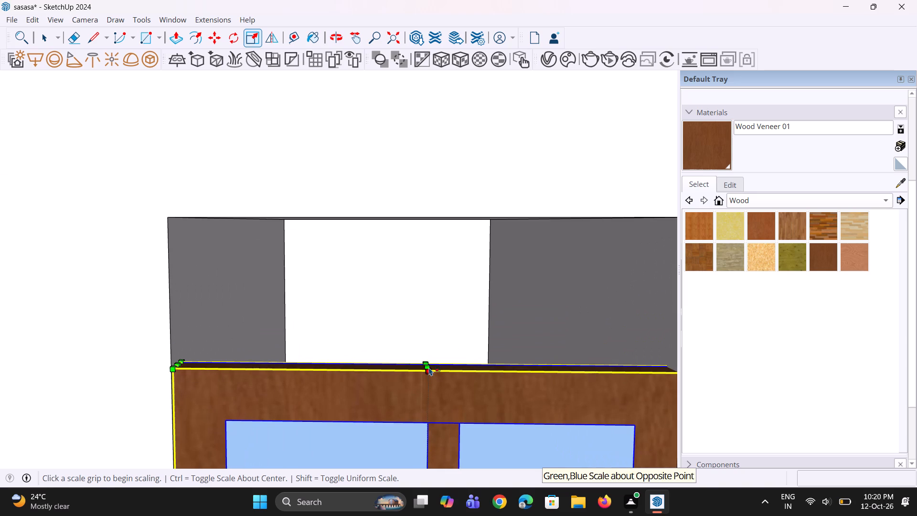
left_click(429, 365)
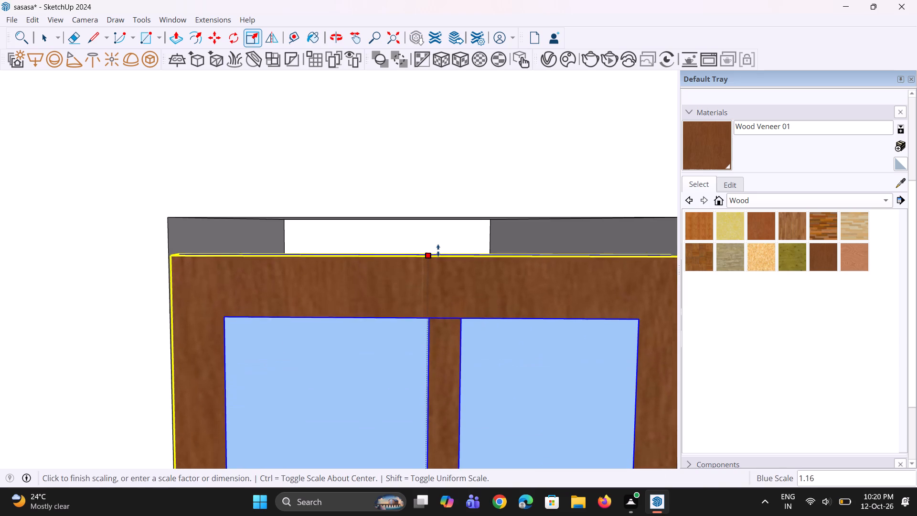
left_click(438, 219)
scroll(405, 246, "down", 6)
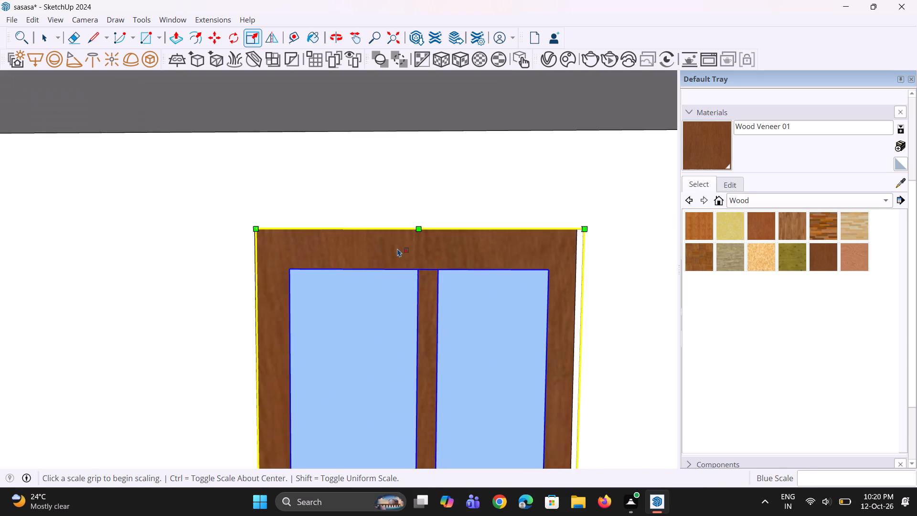
scroll(397, 248, "down", 5)
key("space")
key("space")
scroll(388, 250, "down", 11)
left_click(595, 227)
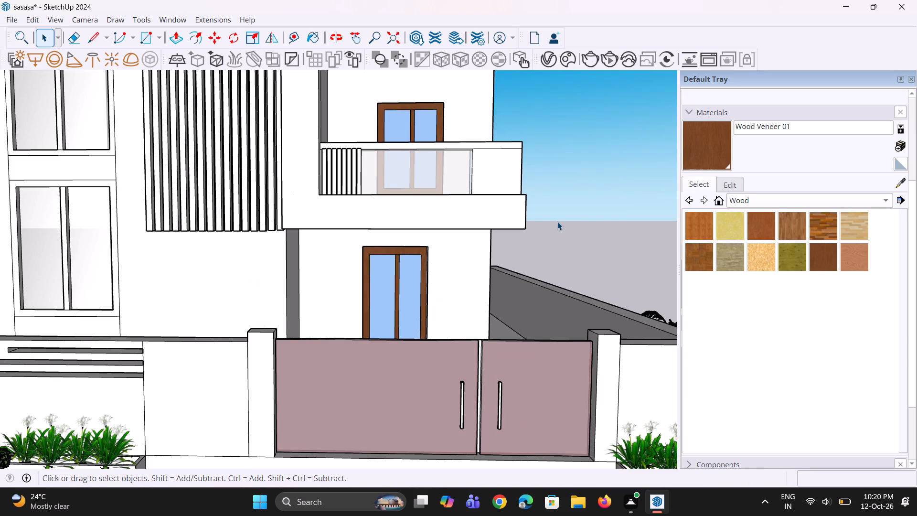
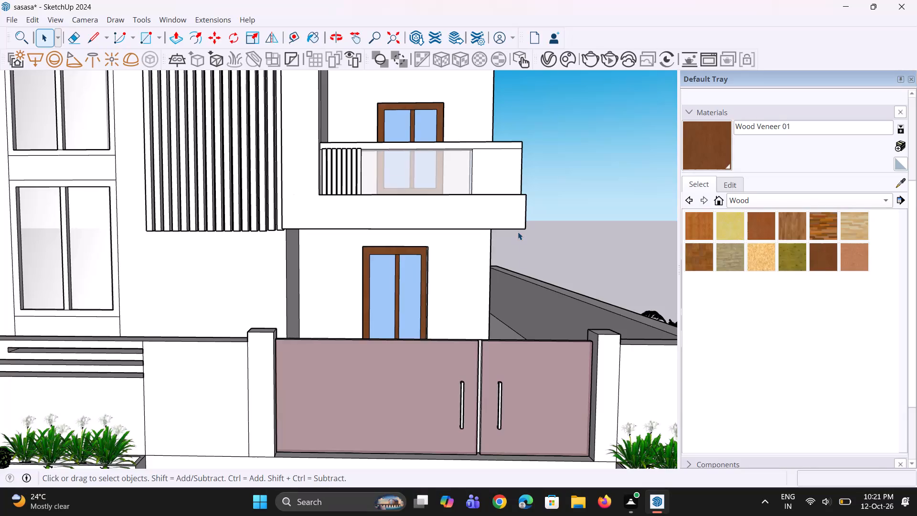
Examine the whole house front with its fitted wood-framed windows from several angles.
scroll(518, 232, "down", 10)
middle_click_drag(461, 273, 468, 279)
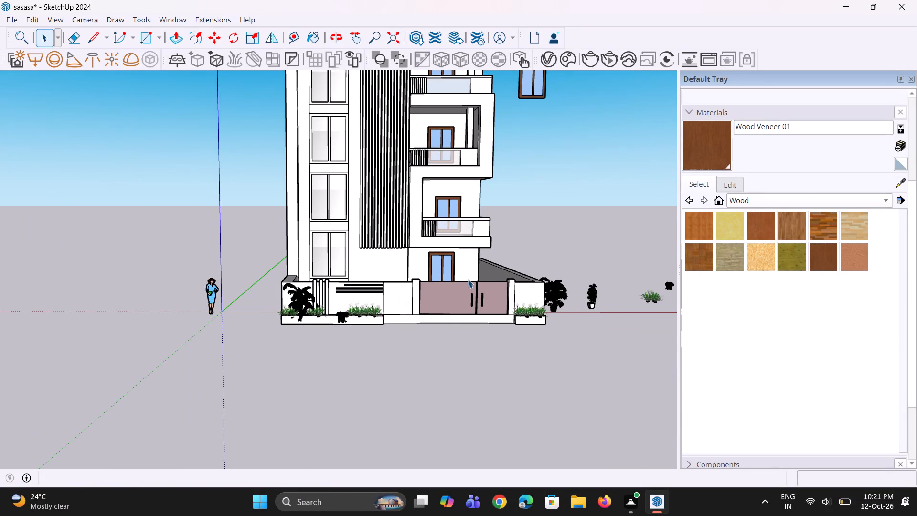
scroll(468, 279, "down", 8)
middle_click_drag(456, 267, 382, 266)
scroll(466, 212, "up", 10)
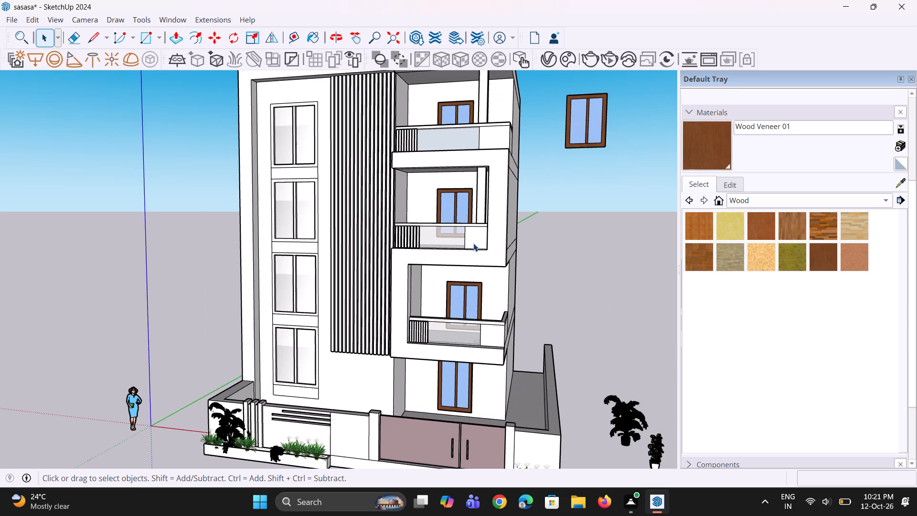
scroll(474, 300, "down", 6)
middle_click_drag(475, 305, 551, 311)
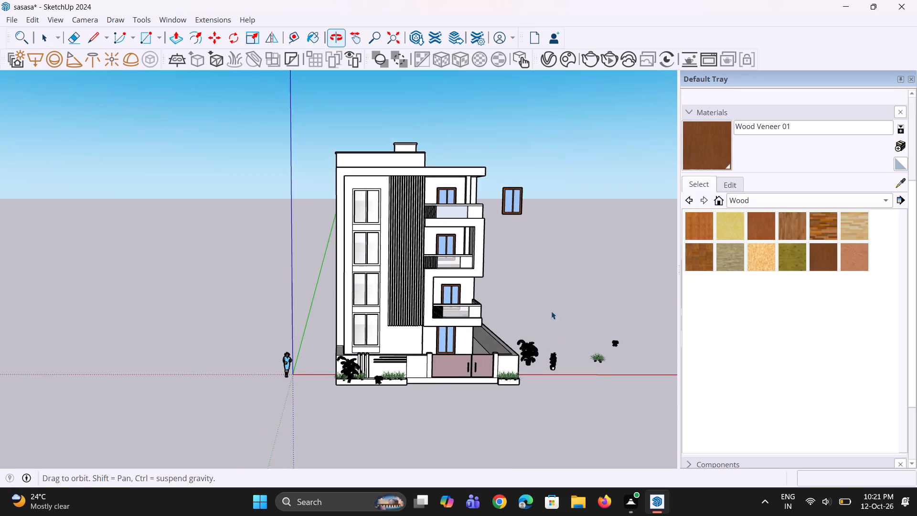
Draw a small column-base rectangle on the ground in front of the ground-floor window, beneath the first-floor balcony's outer end.
scroll(488, 324, "up", 9)
middle_click_drag(470, 356, 489, 417)
scroll(473, 386, "down", 1)
scroll(431, 372, "up", 4)
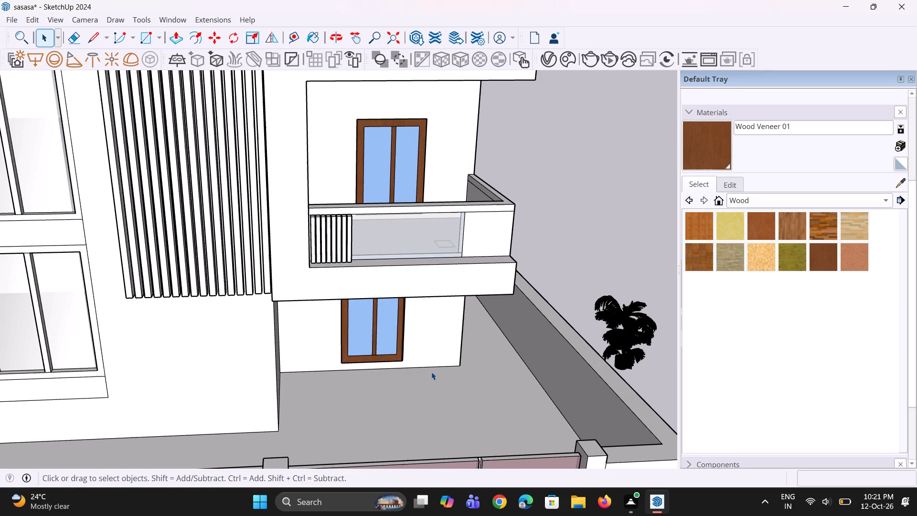
key("r")
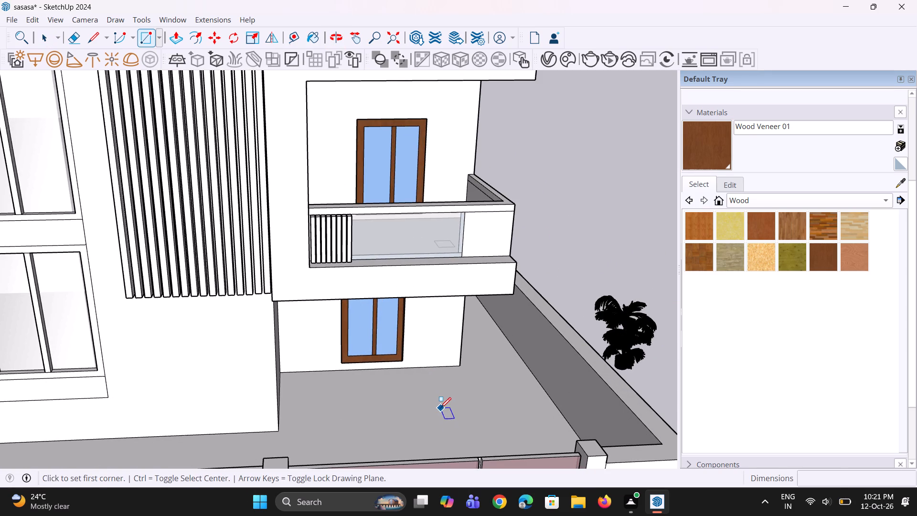
left_click(439, 403)
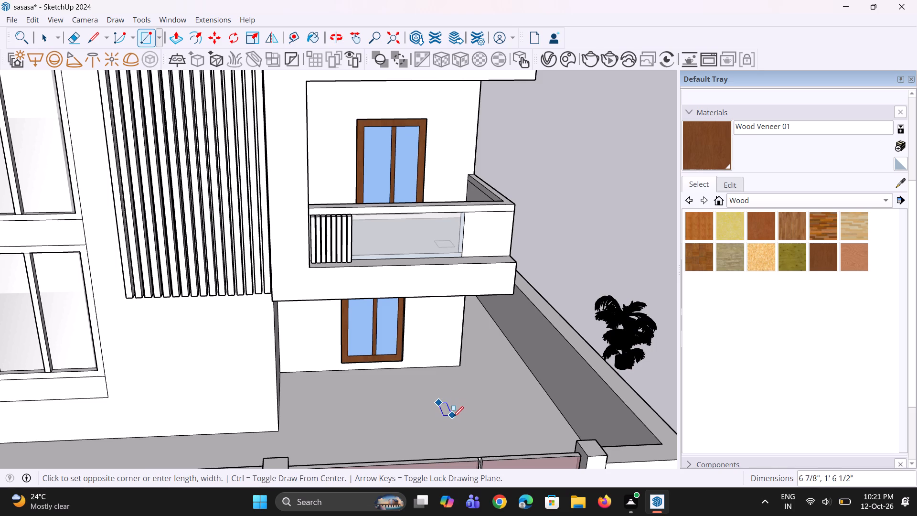
left_click(461, 418)
Pull the column-base rectangle up about 10' 1" to form a ground-floor column under the first-floor balcony.
scroll(445, 413, "up", 2)
key("p")
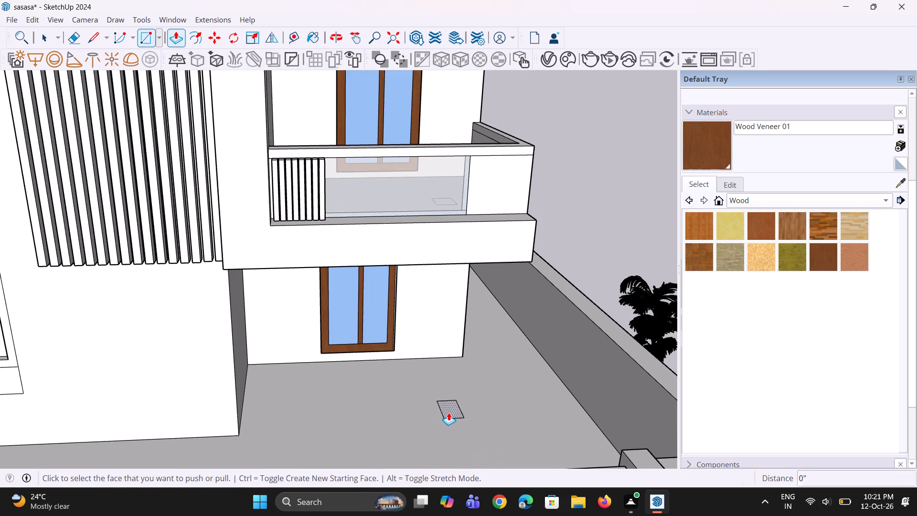
left_click(448, 410)
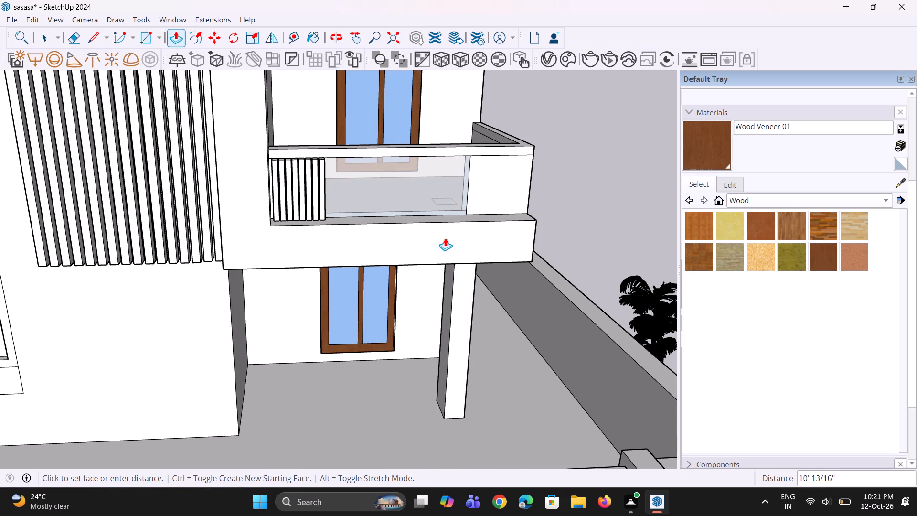
left_click(445, 238)
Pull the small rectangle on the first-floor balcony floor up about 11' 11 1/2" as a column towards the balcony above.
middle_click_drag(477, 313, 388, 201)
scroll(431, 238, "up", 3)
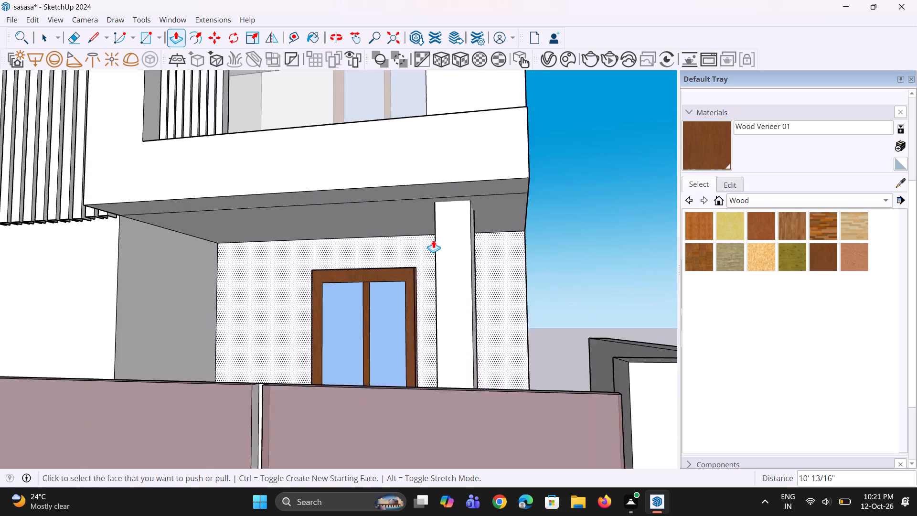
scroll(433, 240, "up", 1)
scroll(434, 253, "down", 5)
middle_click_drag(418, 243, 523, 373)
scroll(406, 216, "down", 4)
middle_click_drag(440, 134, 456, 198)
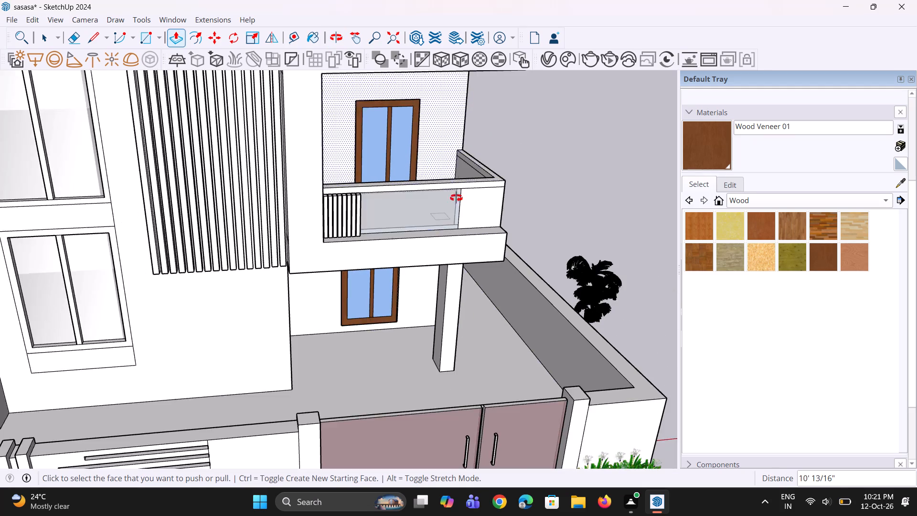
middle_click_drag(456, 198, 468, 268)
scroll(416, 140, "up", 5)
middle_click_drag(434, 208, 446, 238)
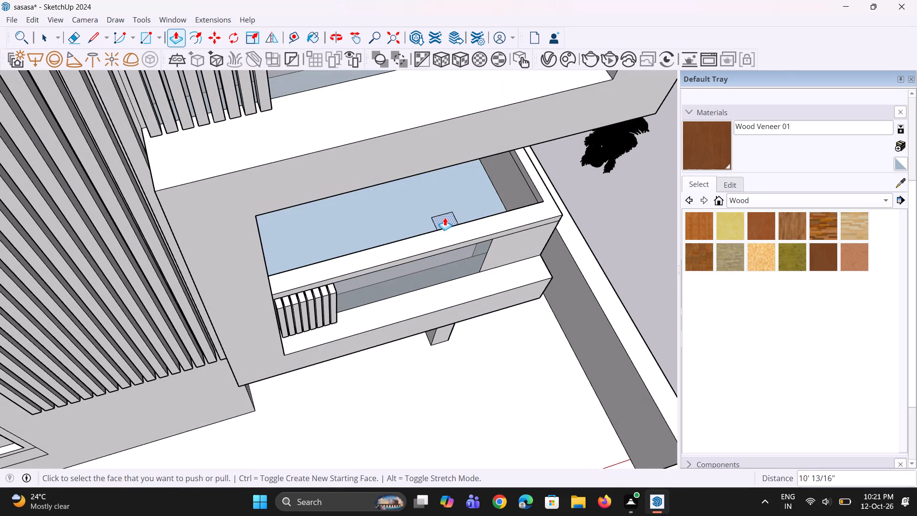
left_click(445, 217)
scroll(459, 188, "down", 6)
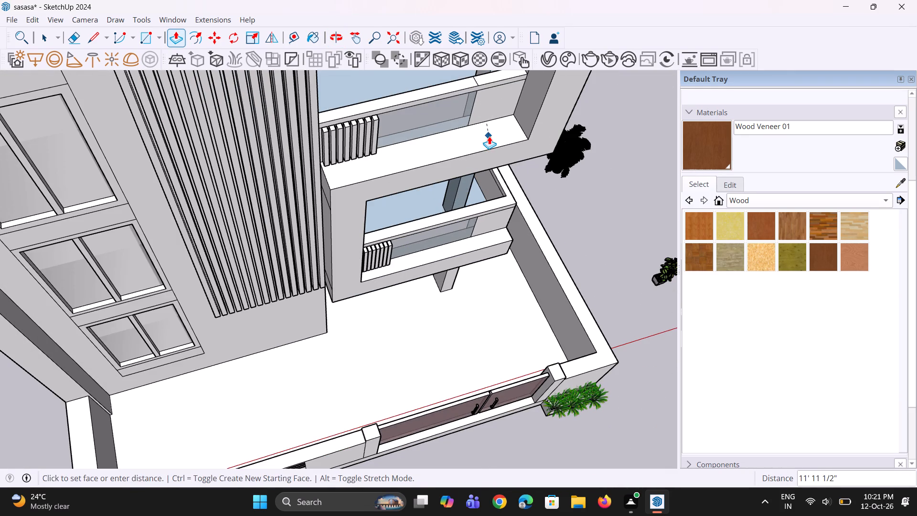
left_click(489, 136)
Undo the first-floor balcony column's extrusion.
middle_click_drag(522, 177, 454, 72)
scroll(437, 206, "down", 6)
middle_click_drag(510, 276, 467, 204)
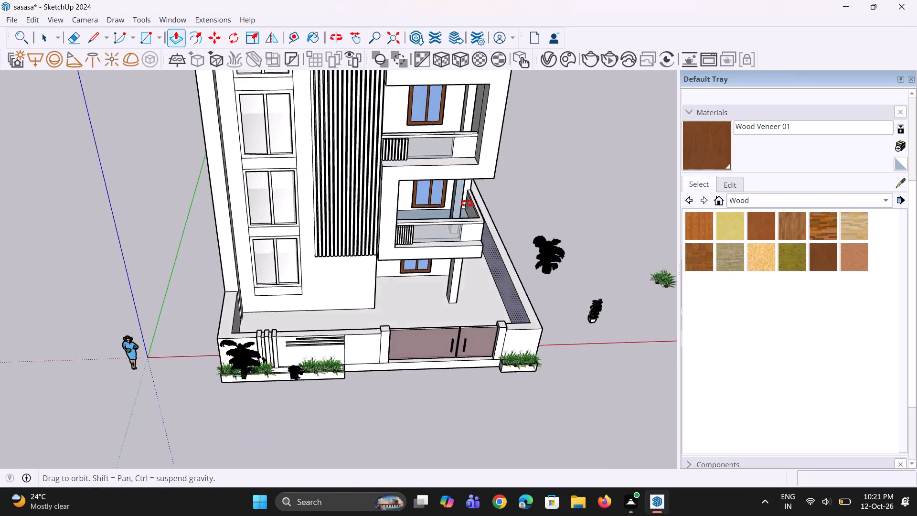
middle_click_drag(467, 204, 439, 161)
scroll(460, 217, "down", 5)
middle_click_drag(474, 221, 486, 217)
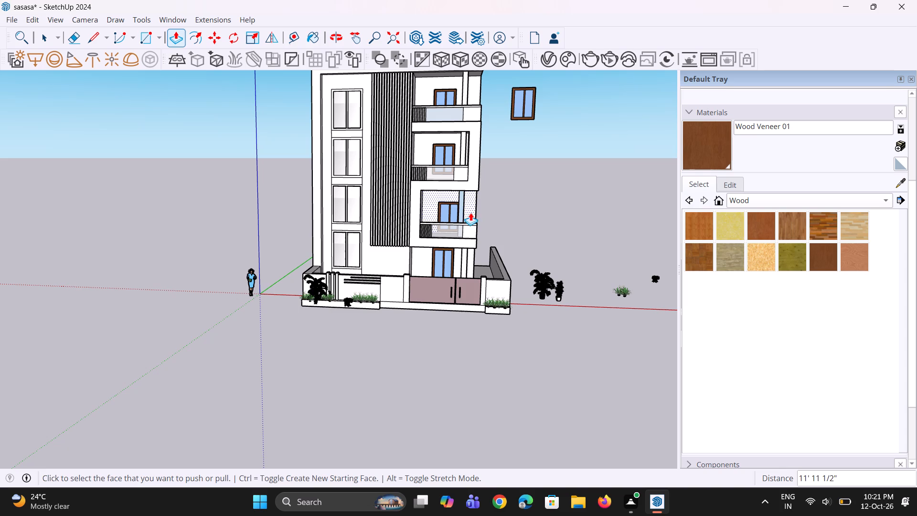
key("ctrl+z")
Extrude the first-floor balcony's small floor rectangle up about 11' 11 1/2" as a column, creating a new starting face.
middle_click_drag(452, 219, 453, 294)
scroll(450, 197, "up", 7)
middle_click_drag(457, 236, 472, 304)
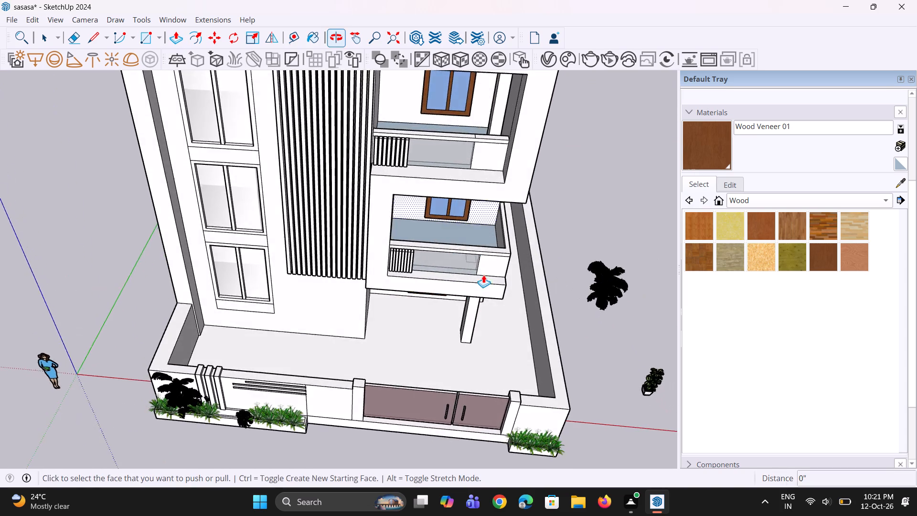
scroll(486, 225, "up", 4)
middle_click_drag(437, 243, 452, 329)
scroll(463, 280, "up", 3)
left_click(460, 258)
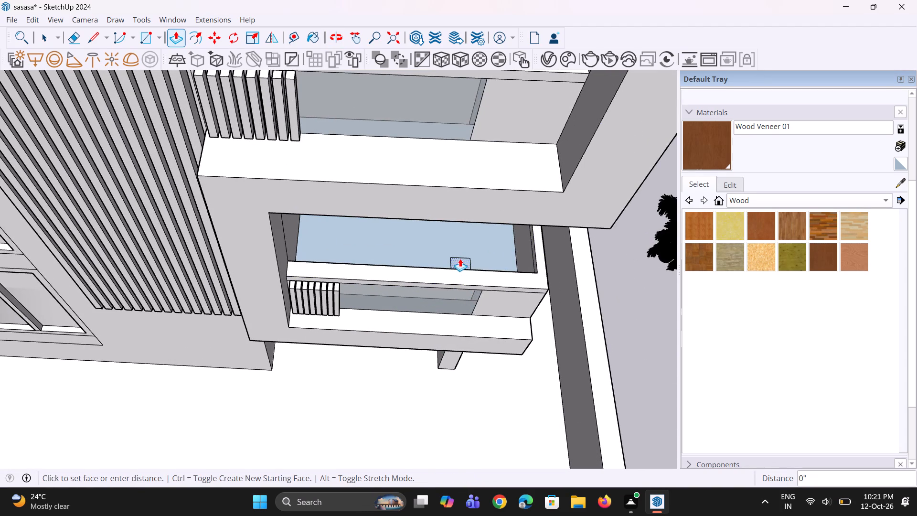
left_click(504, 165)
middle_click_drag(514, 212, 513, 136)
scroll(393, 253, "down", 4)
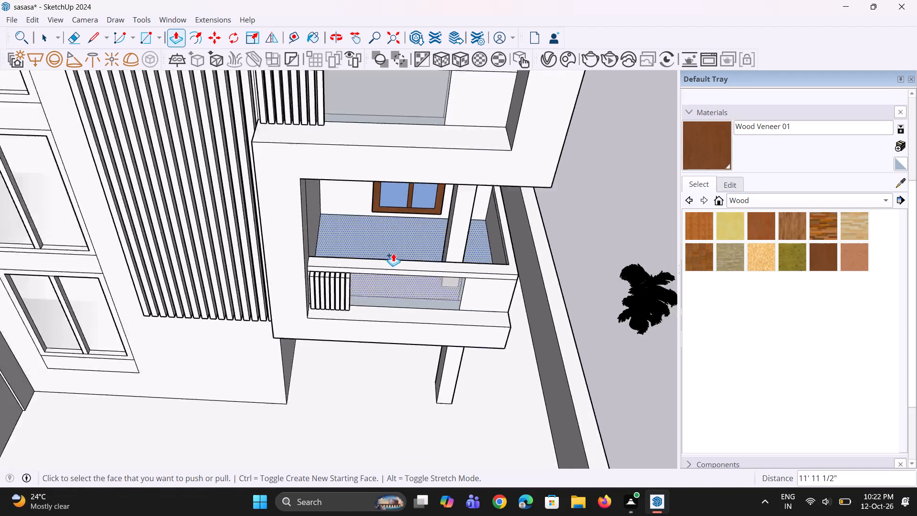
scroll(393, 253, "down", 2)
middle_click_drag(452, 246, 445, 183)
key("space")
key("space")
left_click(558, 226)
Delete the four spare plants standing outside the compound wall beside the house.
scroll(374, 245, "down", 5)
middle_click_drag(407, 283, 407, 267)
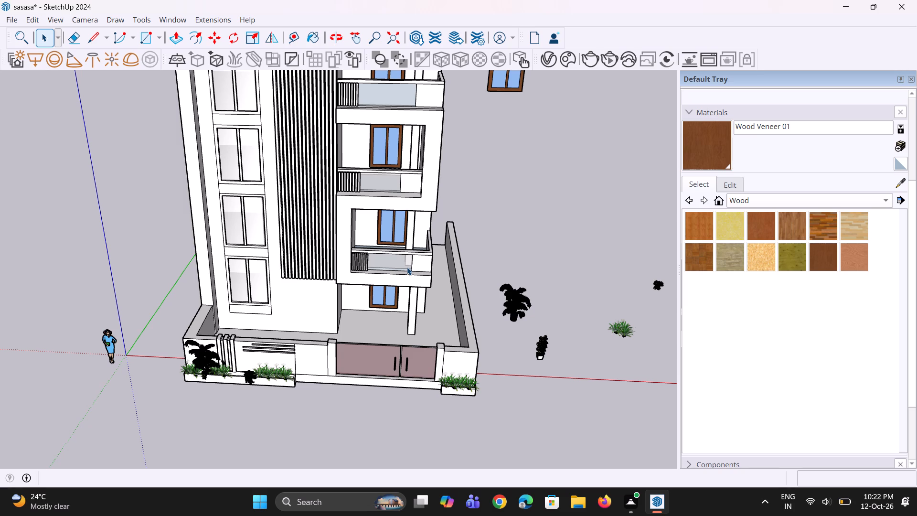
scroll(407, 267, "down", 6)
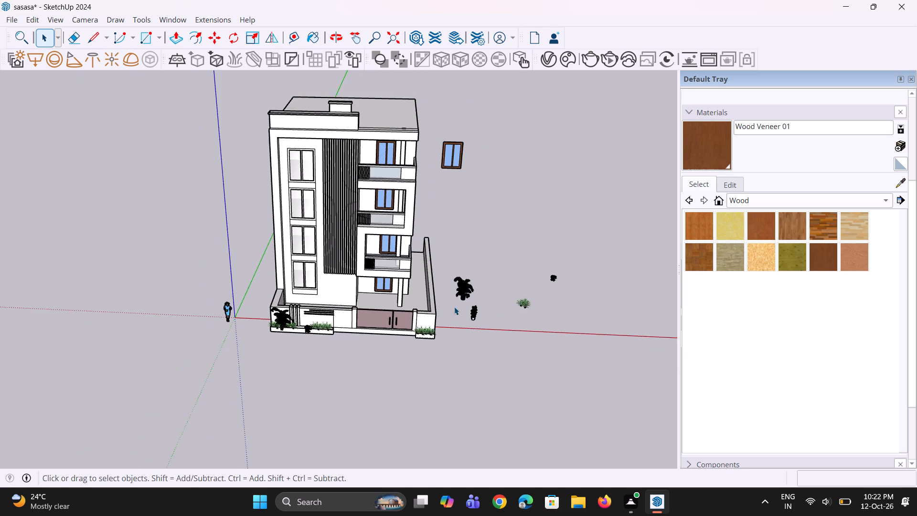
middle_click_drag(441, 291, 449, 241)
scroll(456, 235, "up", 9)
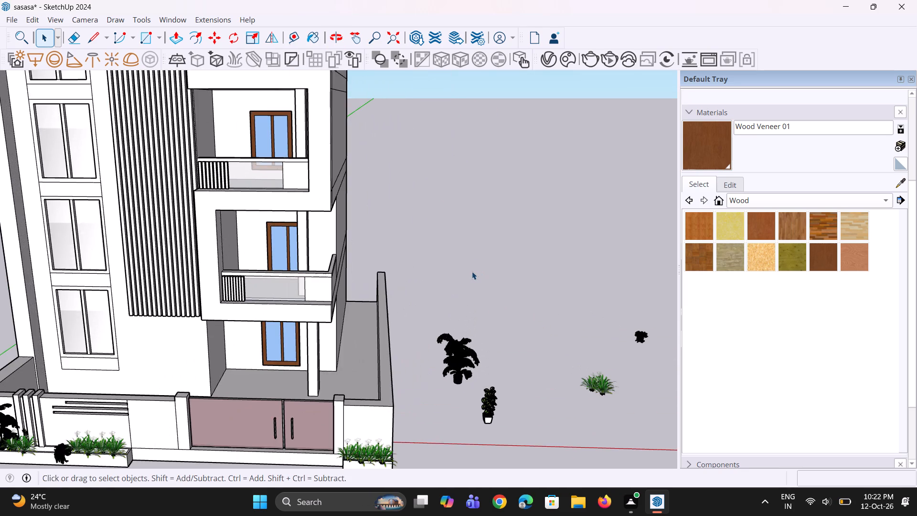
scroll(451, 245, "down", 5)
left_click_drag(436, 250, 608, 404)
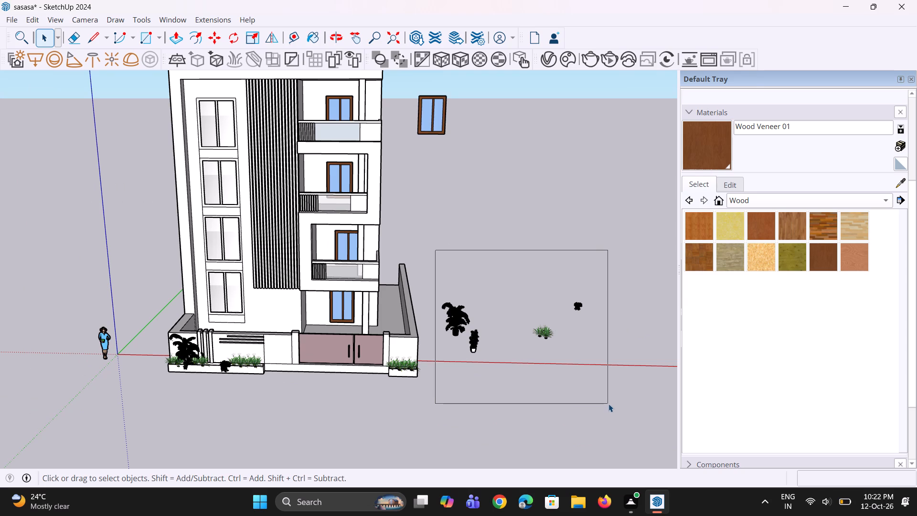
key("Delete")
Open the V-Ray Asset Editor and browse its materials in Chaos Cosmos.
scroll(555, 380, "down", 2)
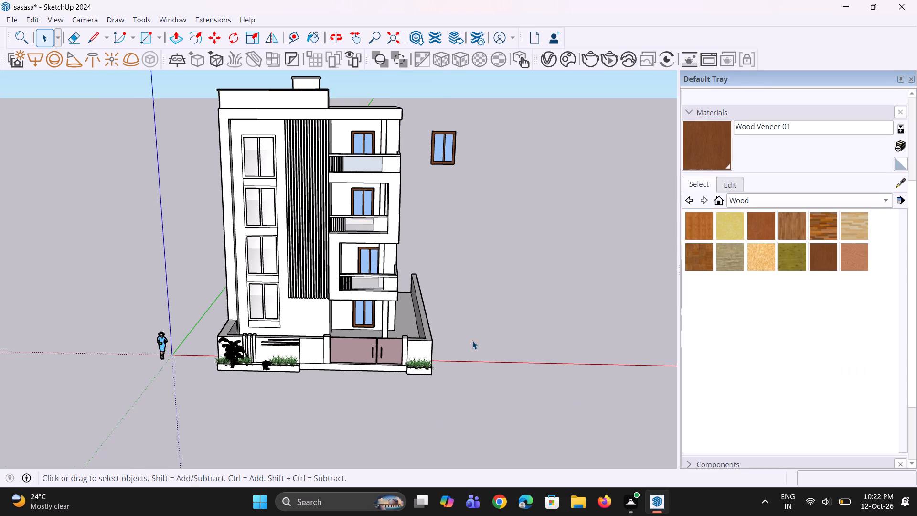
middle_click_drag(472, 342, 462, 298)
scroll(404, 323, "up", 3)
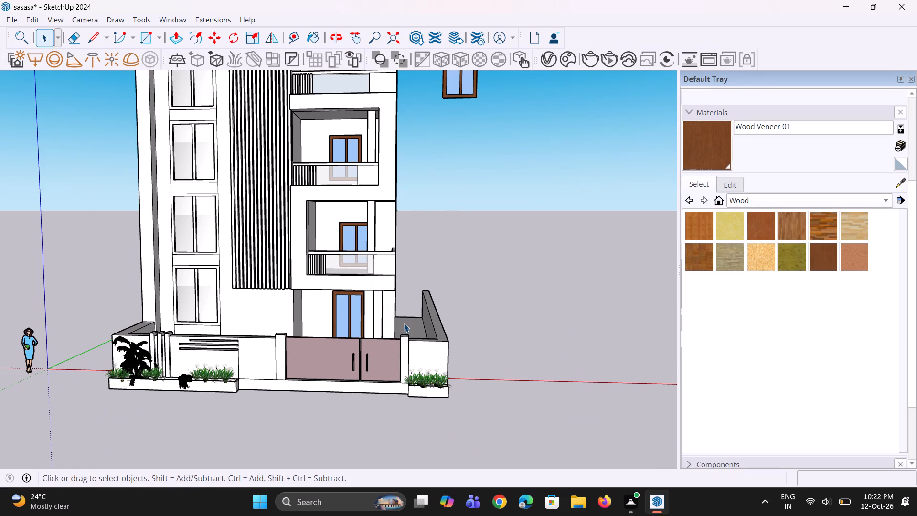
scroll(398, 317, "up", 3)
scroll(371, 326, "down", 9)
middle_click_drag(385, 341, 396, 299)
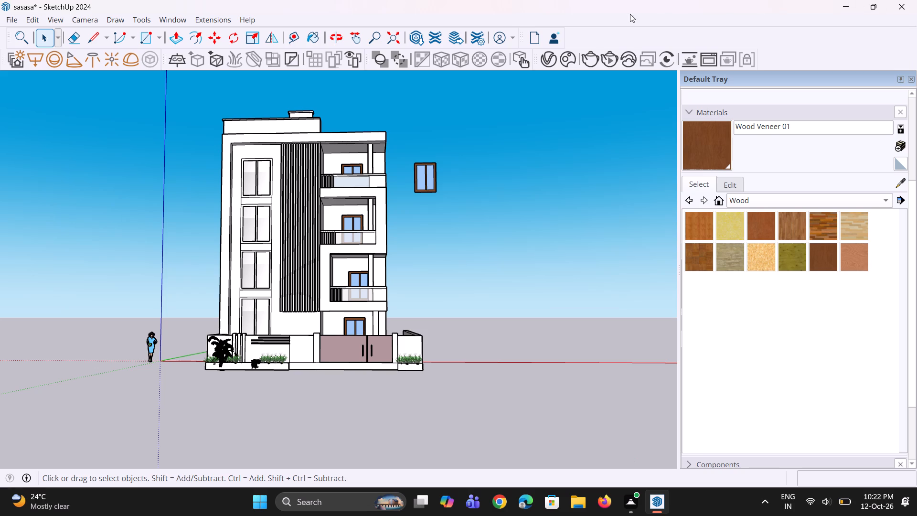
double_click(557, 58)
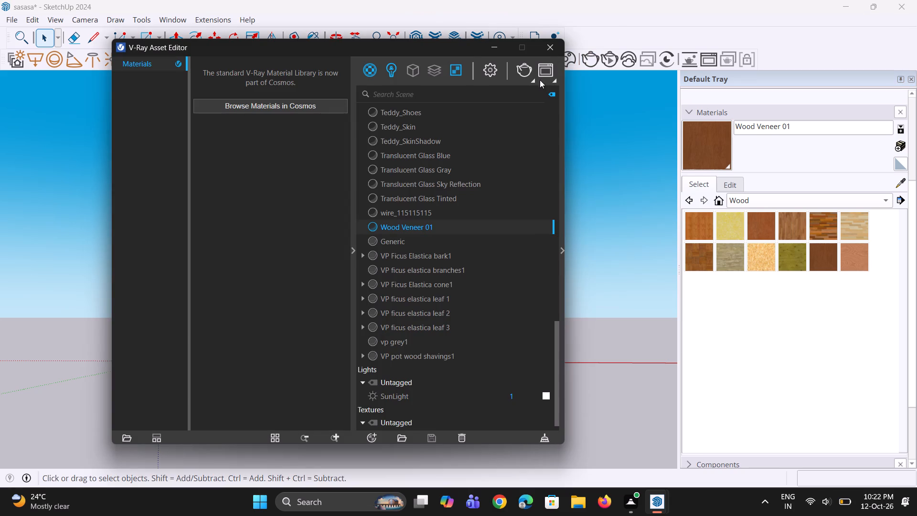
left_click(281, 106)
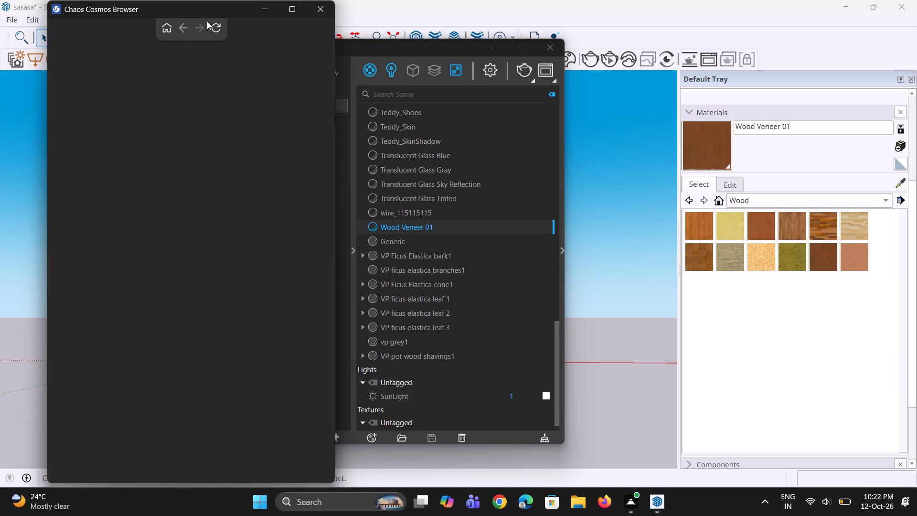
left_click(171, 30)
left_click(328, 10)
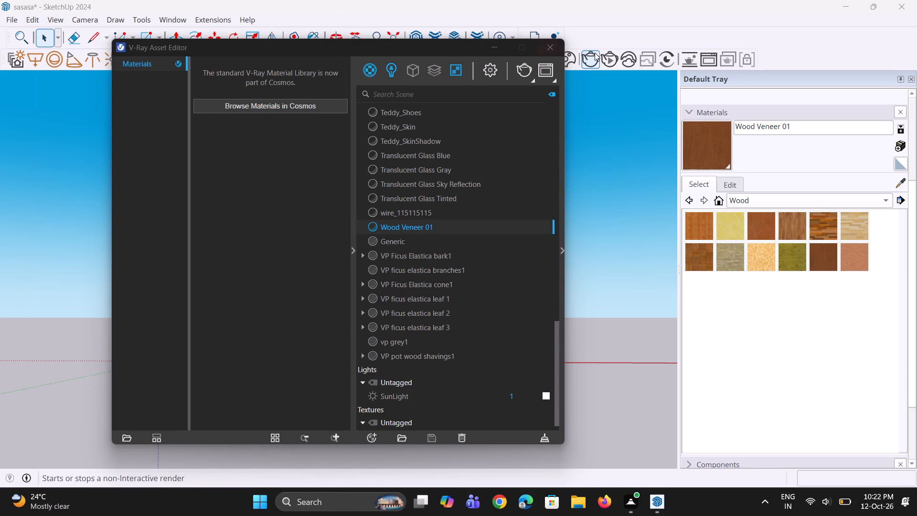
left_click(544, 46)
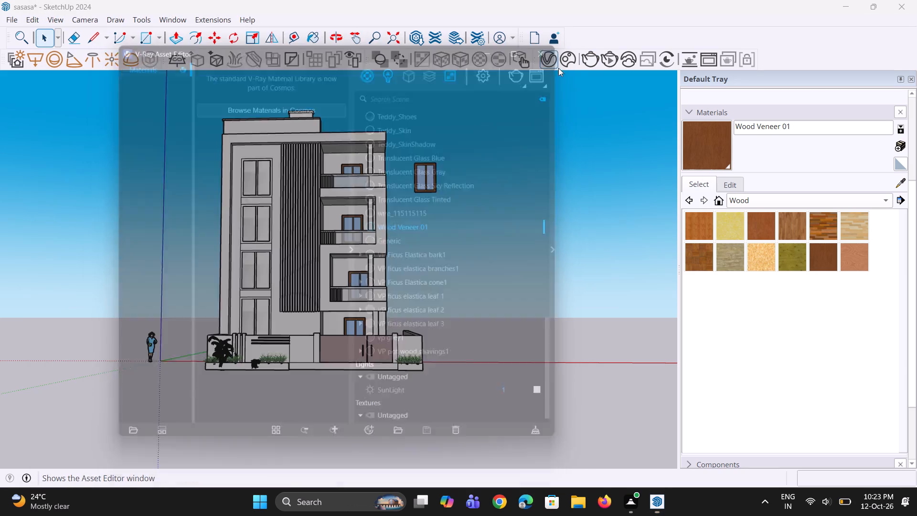
Reopen the V-Ray Asset Editor and browse materials in Chaos Cosmos.
double_click(545, 64)
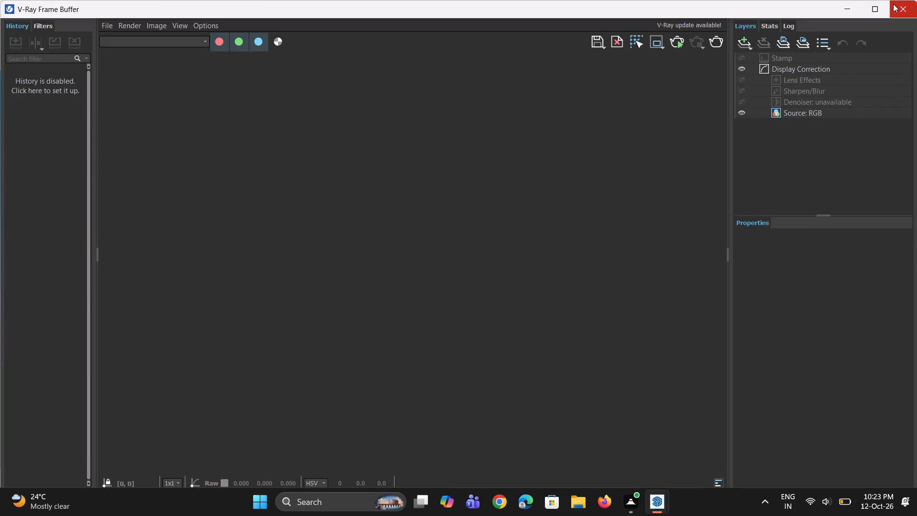
left_click(893, 4)
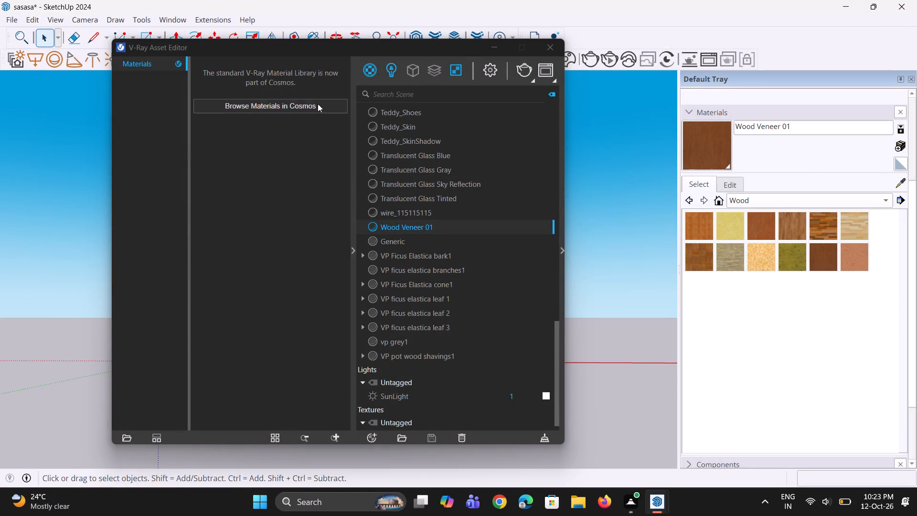
left_click(312, 109)
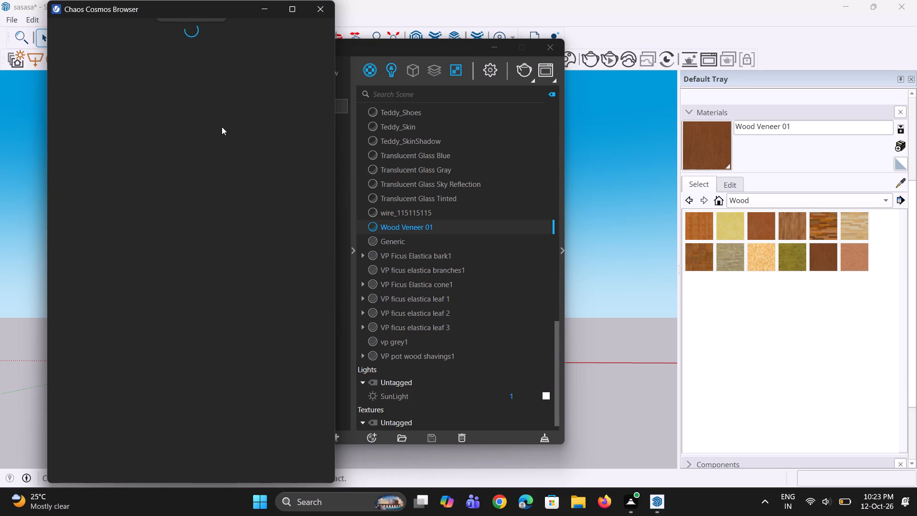
right_click_drag(222, 127, 199, 163)
Create a new generic material in the V-Ray Asset Editor and open its settings.
right_click(372, 74)
left_click(401, 92)
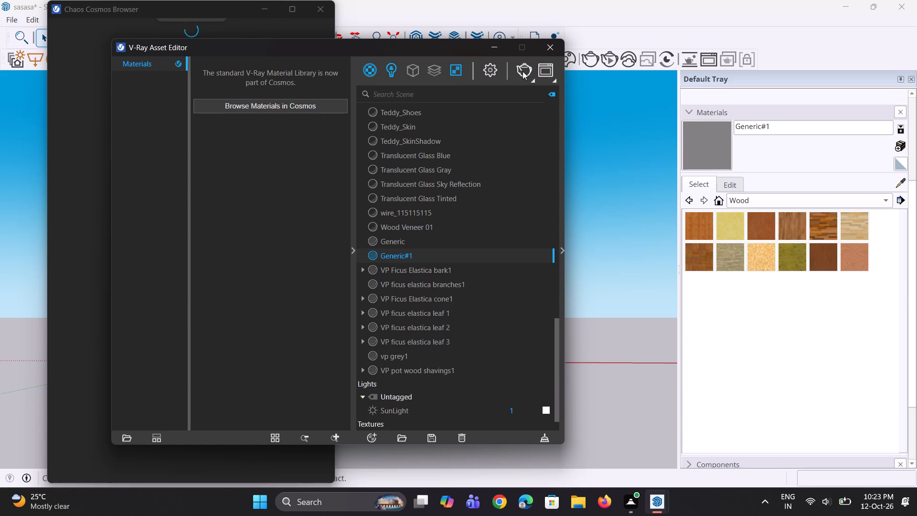
left_click(565, 253)
left_click(562, 250)
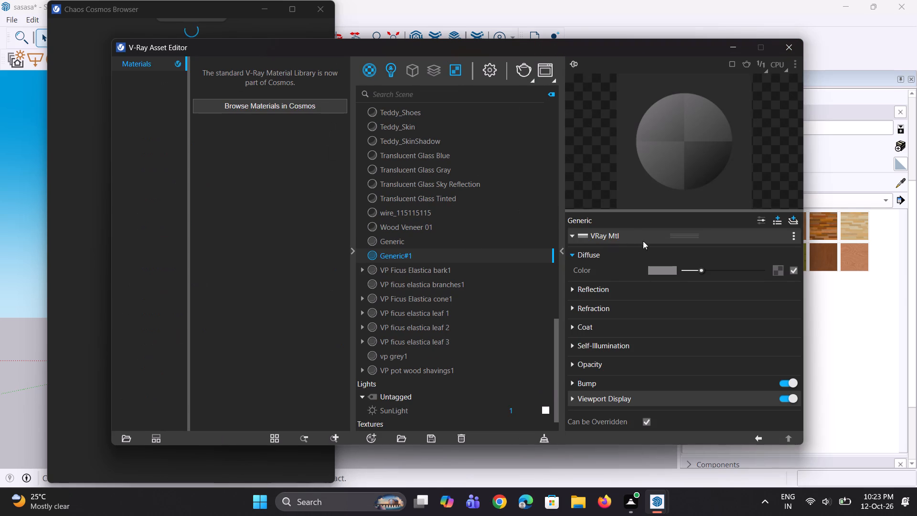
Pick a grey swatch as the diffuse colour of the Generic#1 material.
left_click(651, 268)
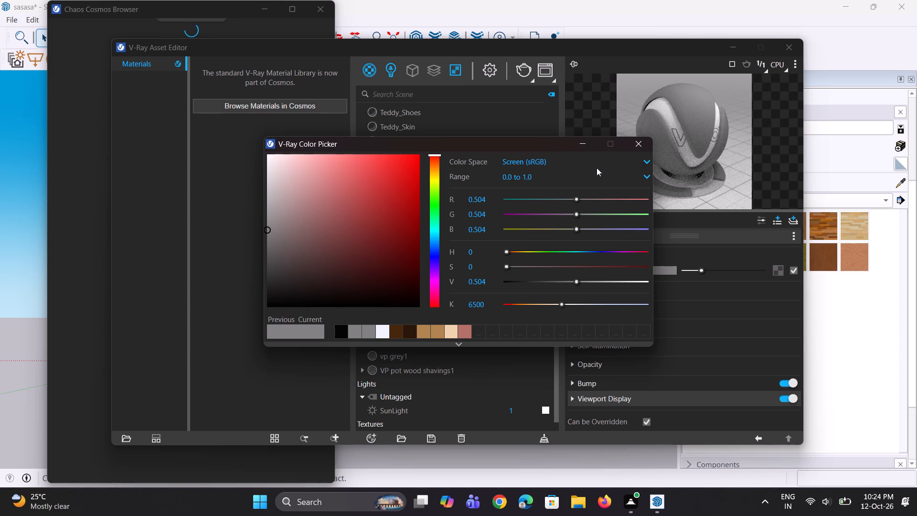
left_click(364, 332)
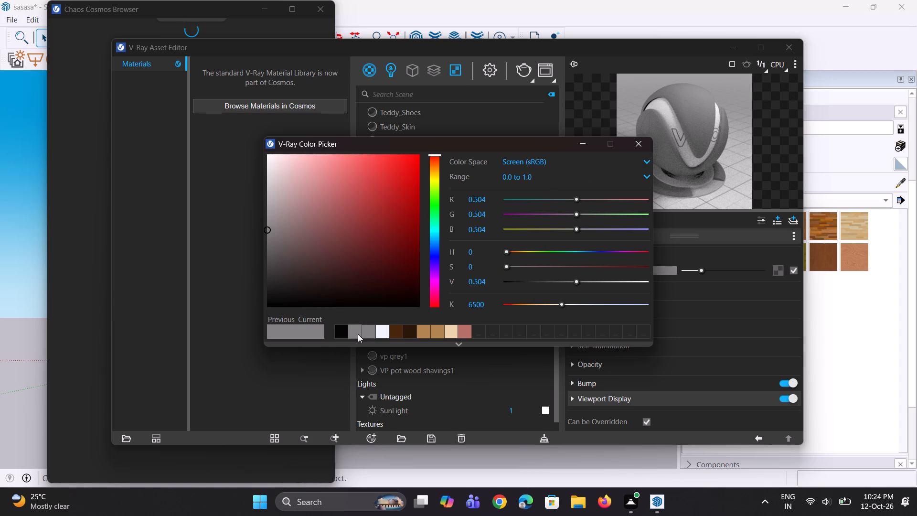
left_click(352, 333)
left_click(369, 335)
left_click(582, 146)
Set the Generic#1 material's reflection colour to grey and its reflection glossiness to 0.95, and close the V-Ray and Cosmos windows.
left_click(634, 291)
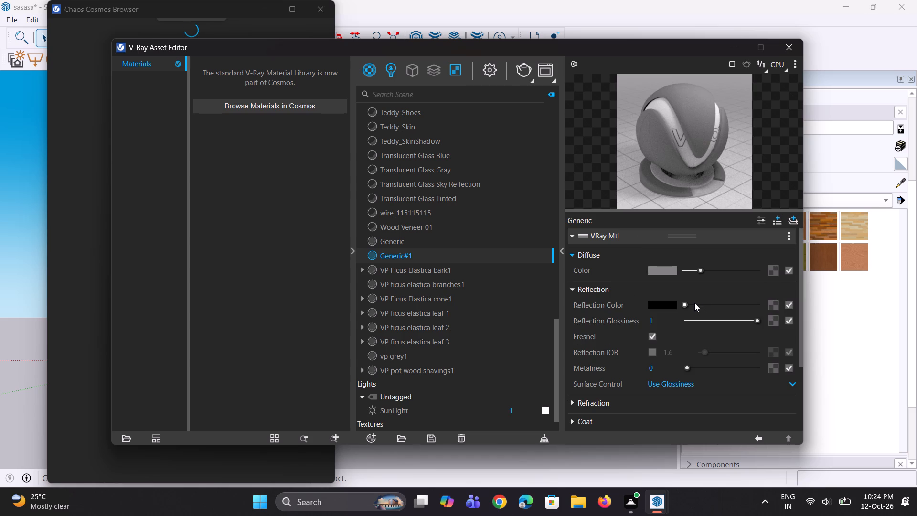
left_click_drag(691, 304, 695, 305)
left_click_drag(658, 320, 627, 325)
type("0.95")
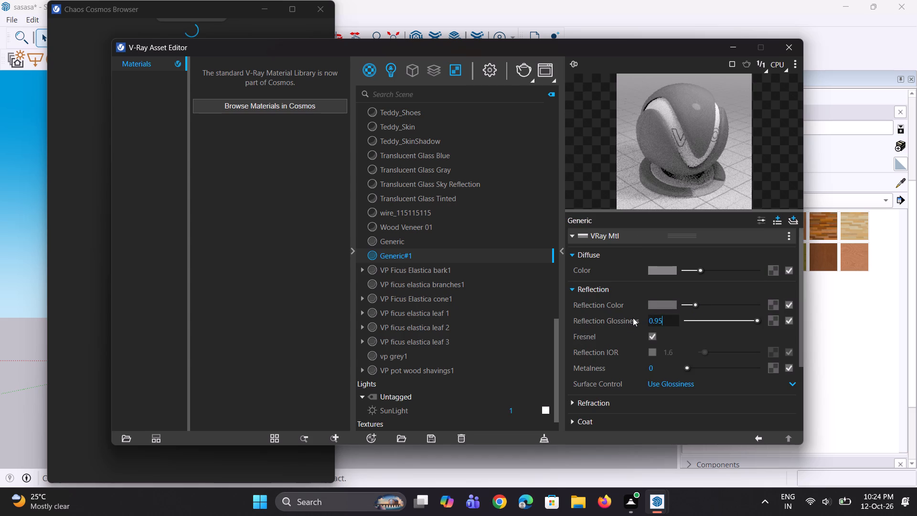
key("Return")
left_click(679, 141)
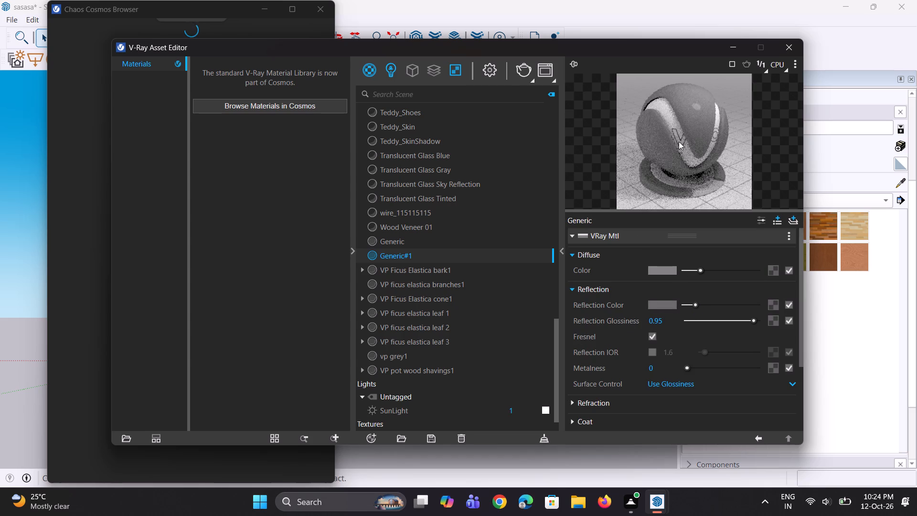
left_click(801, 54)
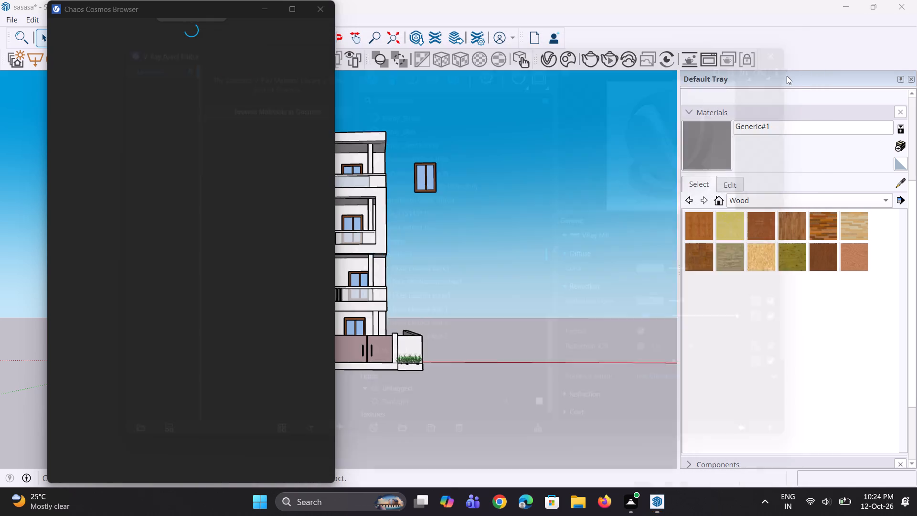
left_click(313, 11)
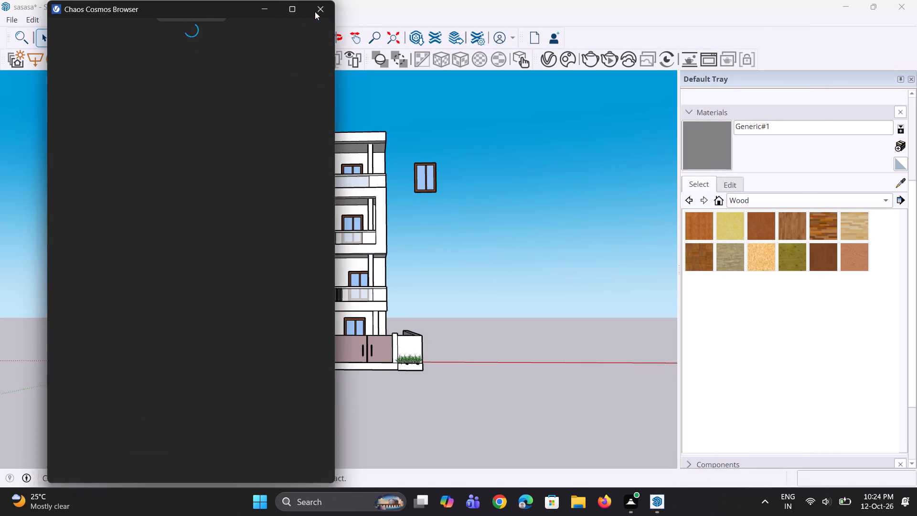
Paint the first vertical facade slat beside the tall windows with Generic#1, and undo the fill on the wall behind it.
scroll(356, 236, "up", 3)
scroll(431, 263, "down", 4)
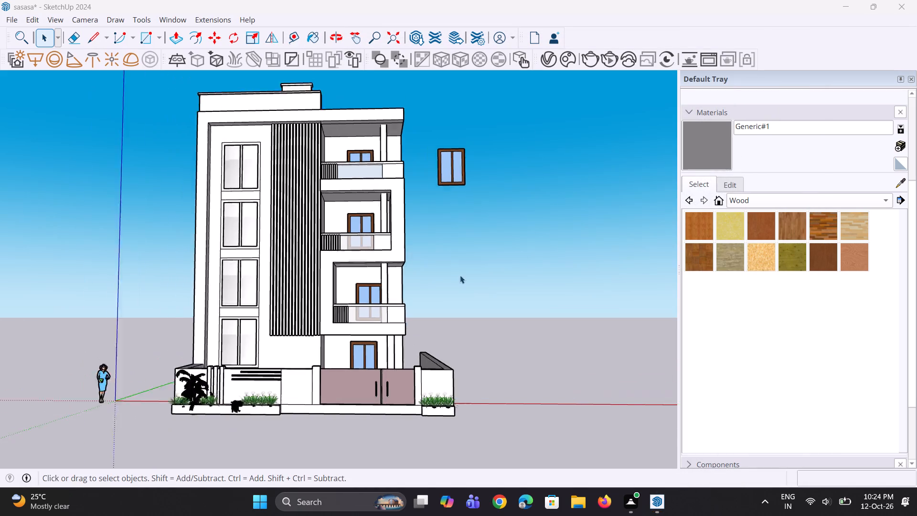
left_click(715, 145)
scroll(287, 158, "up", 8)
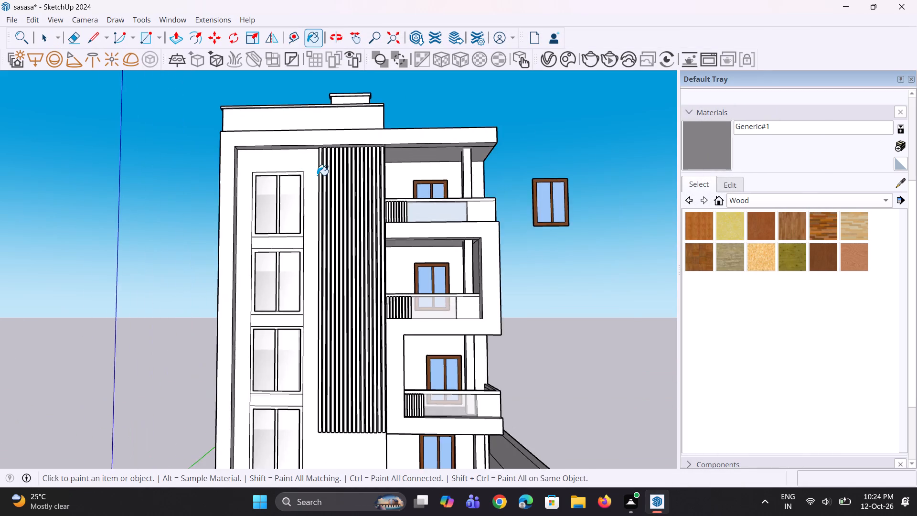
scroll(317, 175, "up", 10)
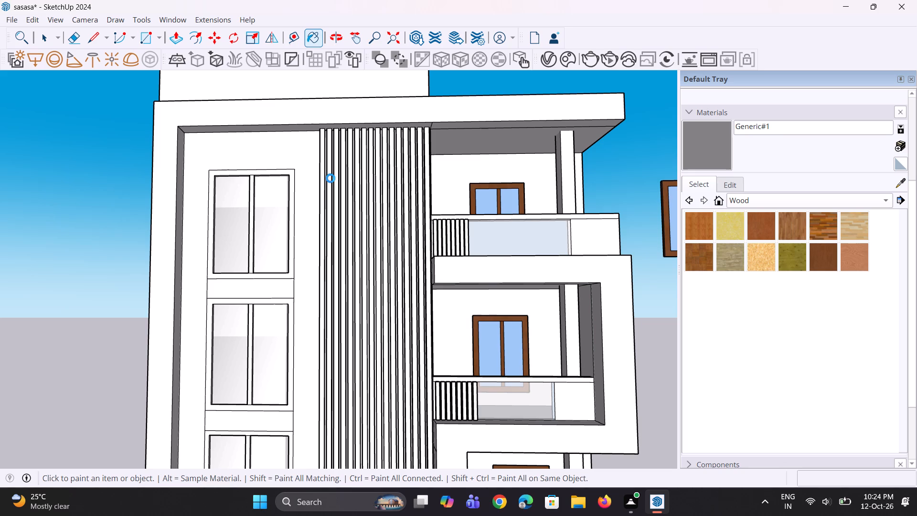
scroll(331, 178, "up", 5)
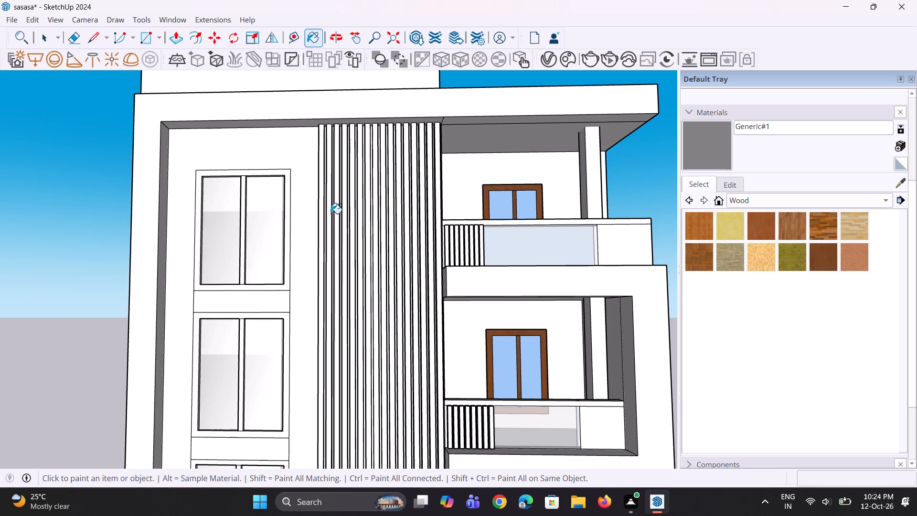
scroll(330, 212, "up", 8)
left_click(314, 202)
left_click(320, 206)
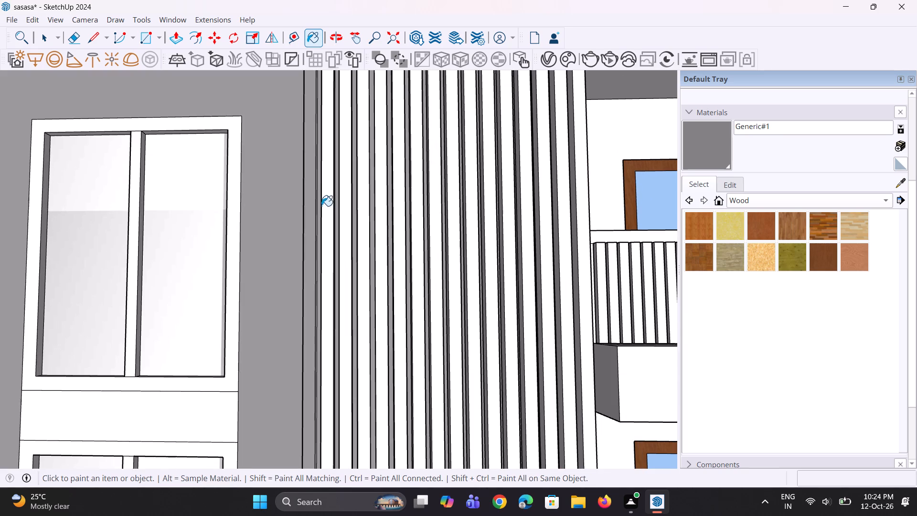
scroll(329, 217, "down", 3)
key("ctrl+z")
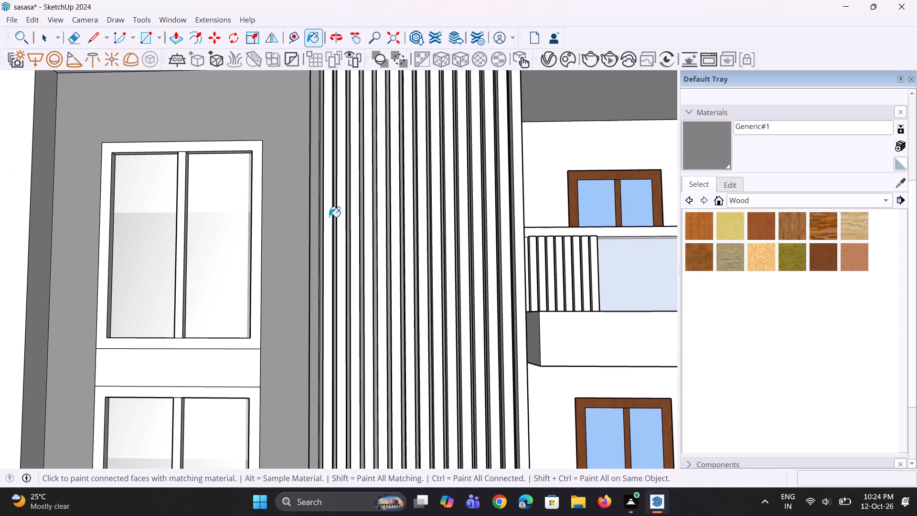
Paint the front faces of the next five vertical facade slats with Generic#1.
scroll(329, 217, "up", 2)
left_click(329, 216)
left_click(342, 226)
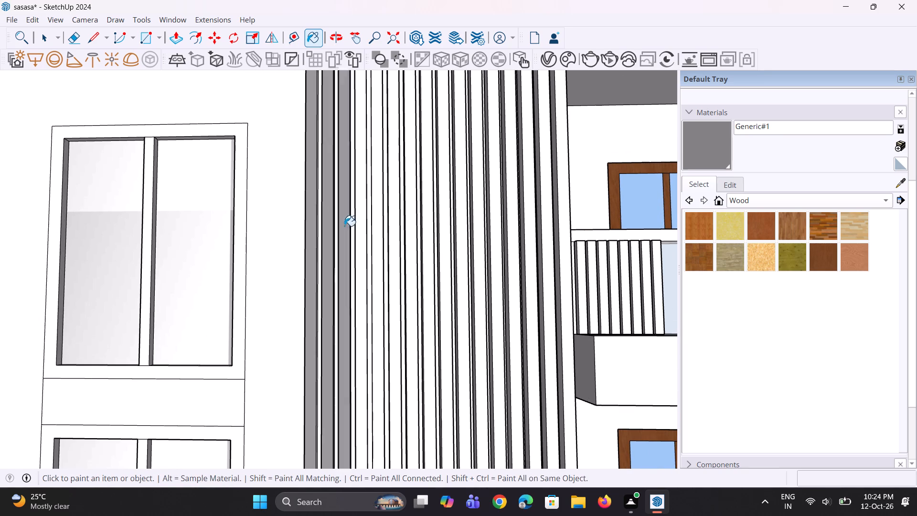
left_click(361, 234)
left_click(378, 239)
scroll(375, 259, "down", 5)
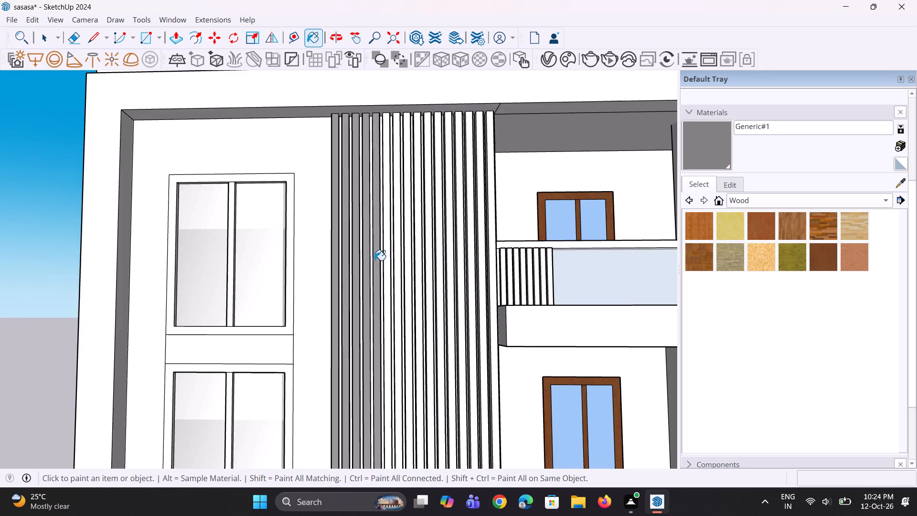
middle_click_drag(374, 260, 412, 277)
scroll(400, 245, "up", 7)
left_click(372, 231)
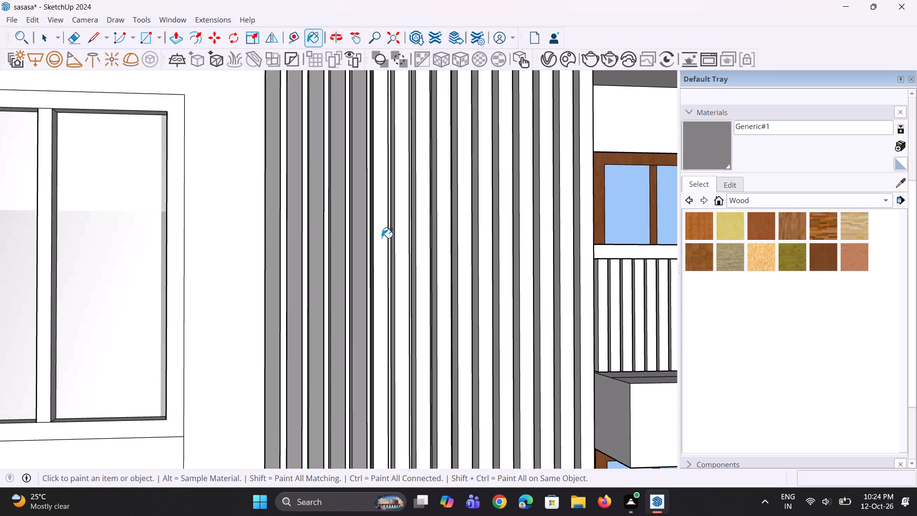
left_click(382, 238)
Paint the side faces of the already painted facade slats with Generic#1.
middle_click_drag(387, 246, 452, 300)
scroll(333, 258, "up", 4)
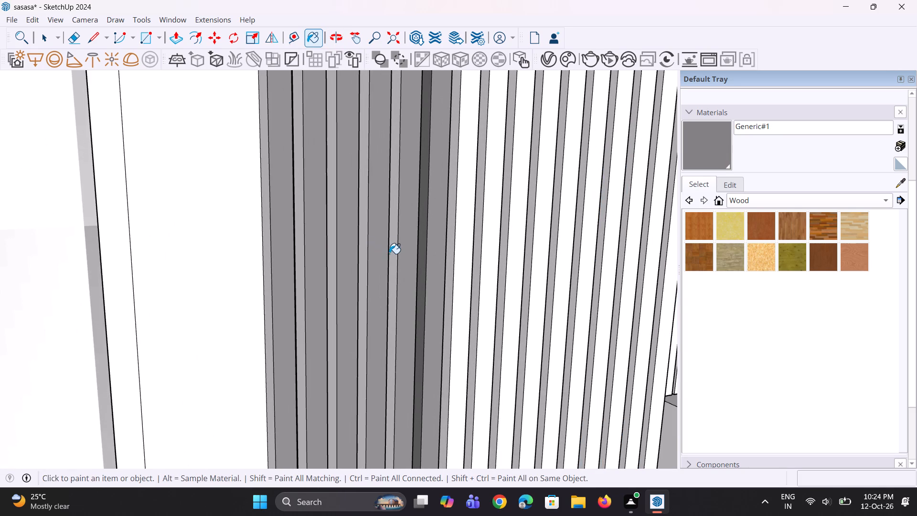
left_click(390, 254)
left_click(363, 246)
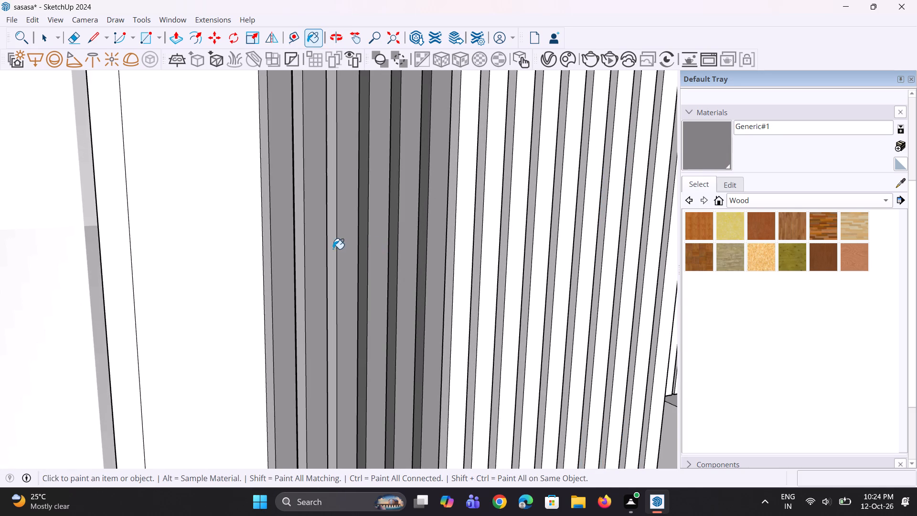
left_click(333, 249)
left_click(301, 253)
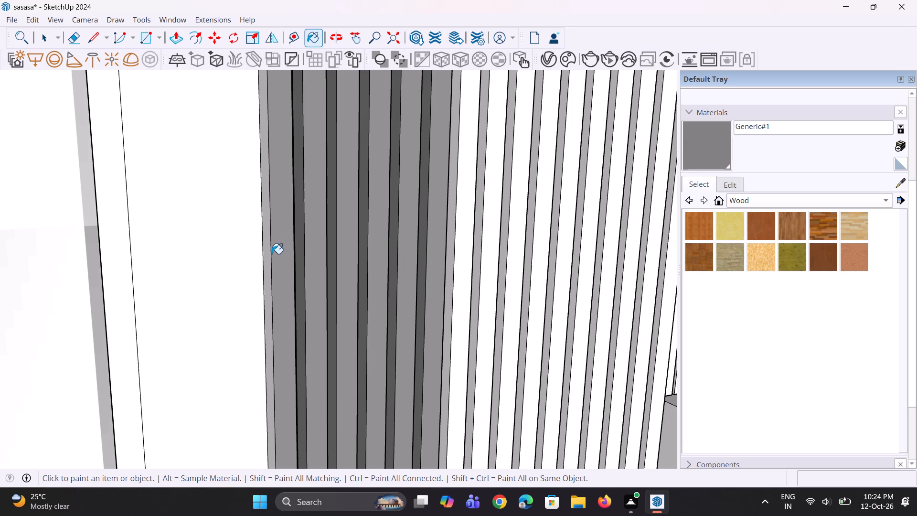
left_click(268, 255)
scroll(269, 279, "down", 11)
middle_click_drag(326, 285, 316, 275)
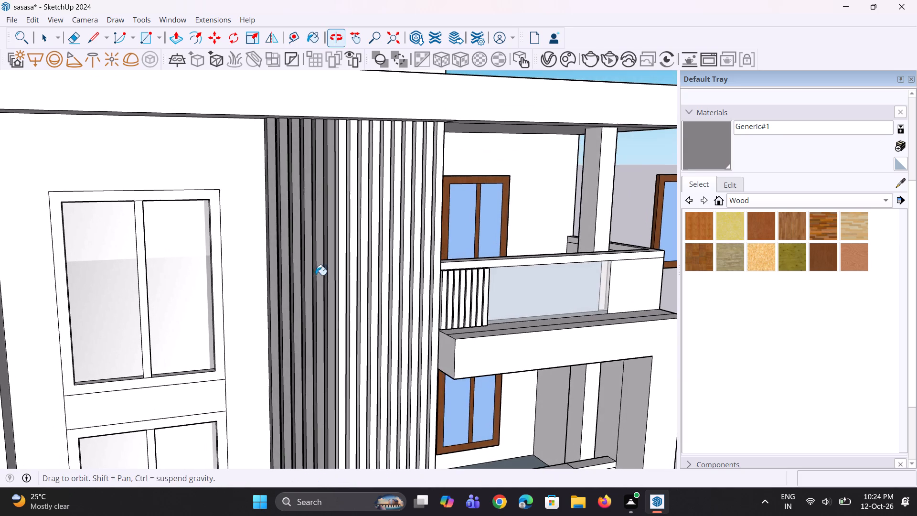
Darken the diffuse colour of the Generic#1 material in the V-Ray Asset Editor.
left_click(548, 67)
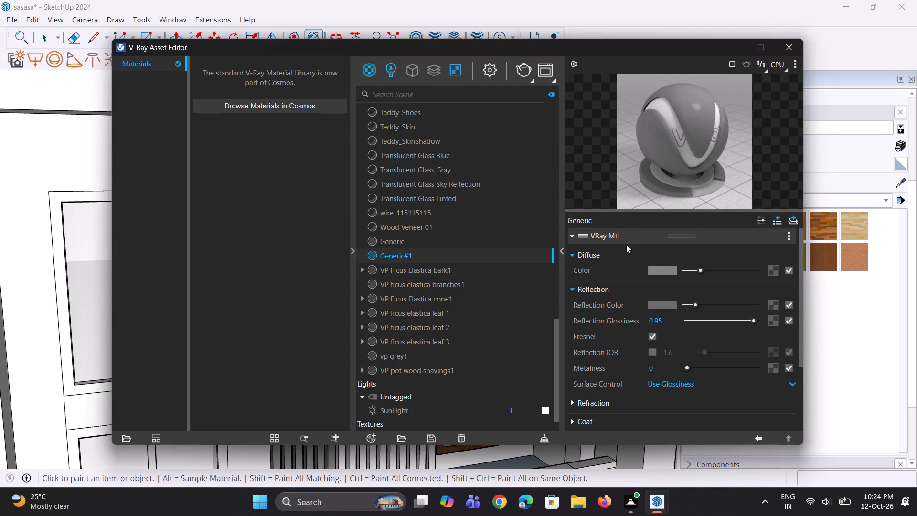
left_click(696, 272)
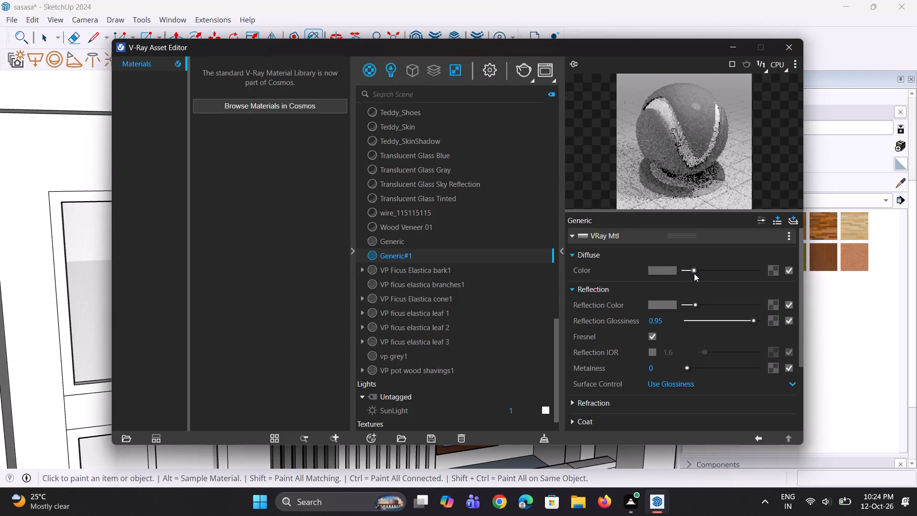
left_click(670, 160)
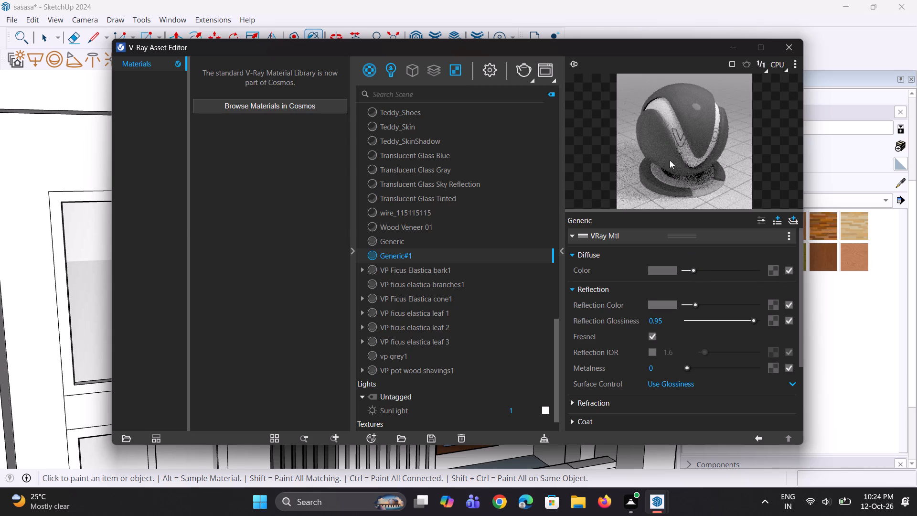
left_click(730, 51)
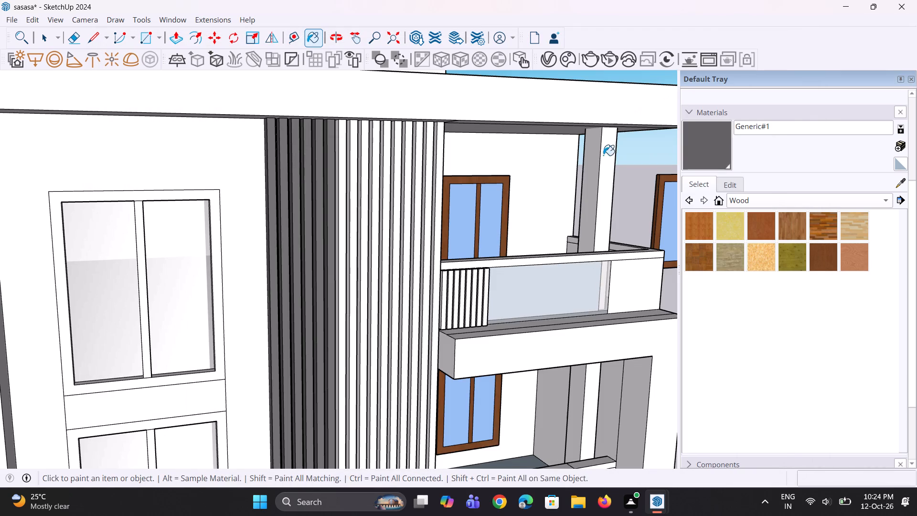
Paint the front and side faces of the next three facade slats with the darkened Generic#1.
scroll(331, 298, "up", 11)
left_click(340, 293)
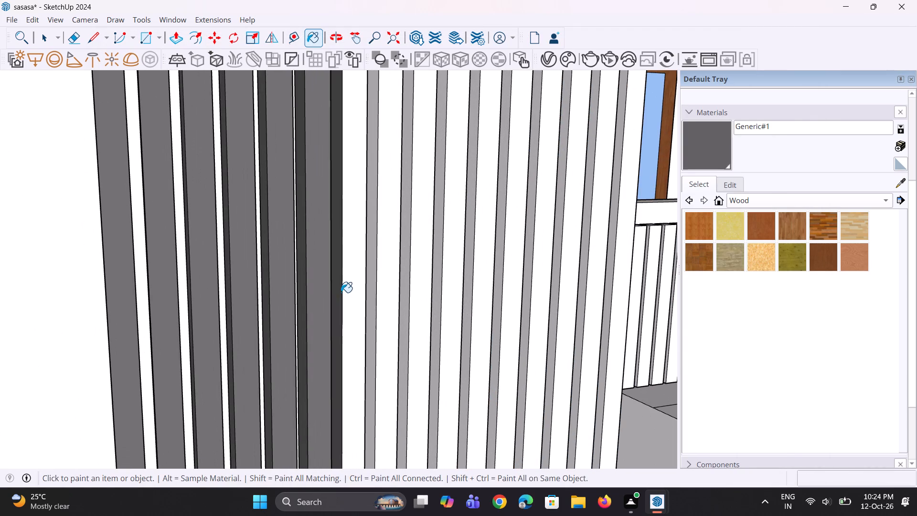
left_click(354, 291)
left_click(372, 291)
left_click(382, 291)
left_click(403, 292)
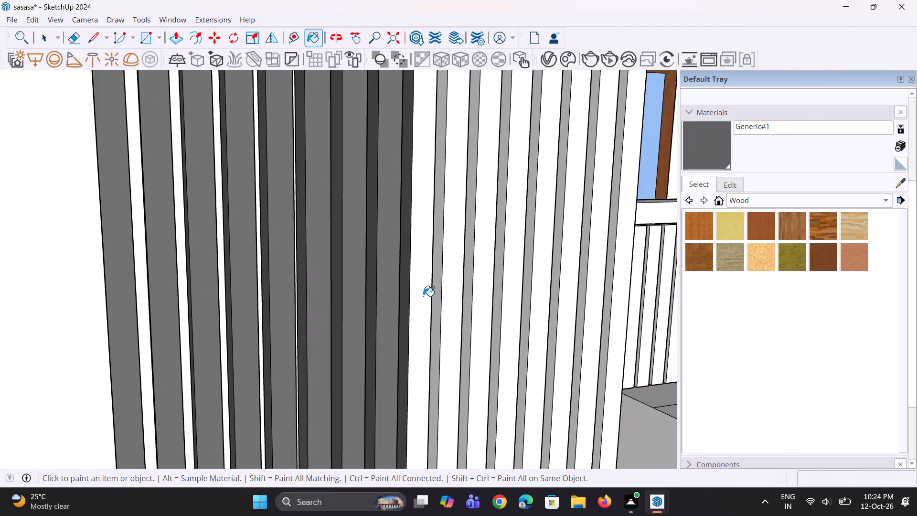
left_click(416, 293)
left_click(429, 289)
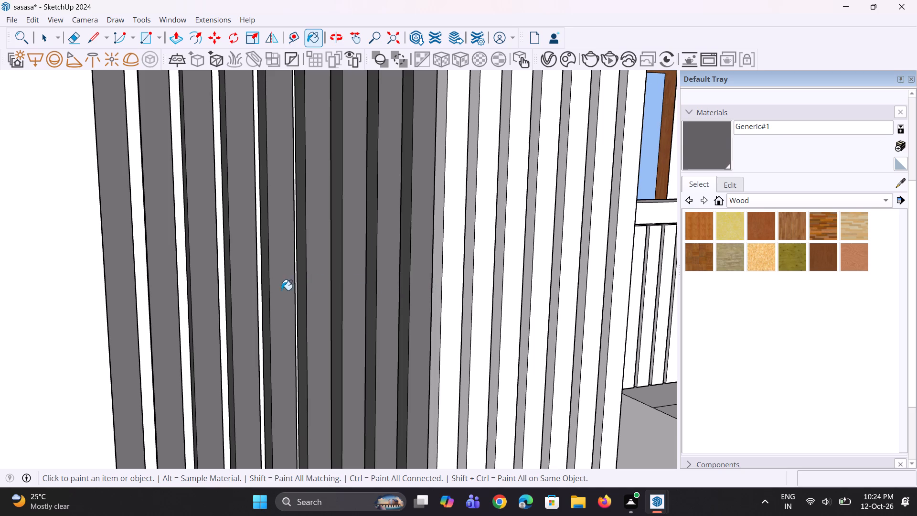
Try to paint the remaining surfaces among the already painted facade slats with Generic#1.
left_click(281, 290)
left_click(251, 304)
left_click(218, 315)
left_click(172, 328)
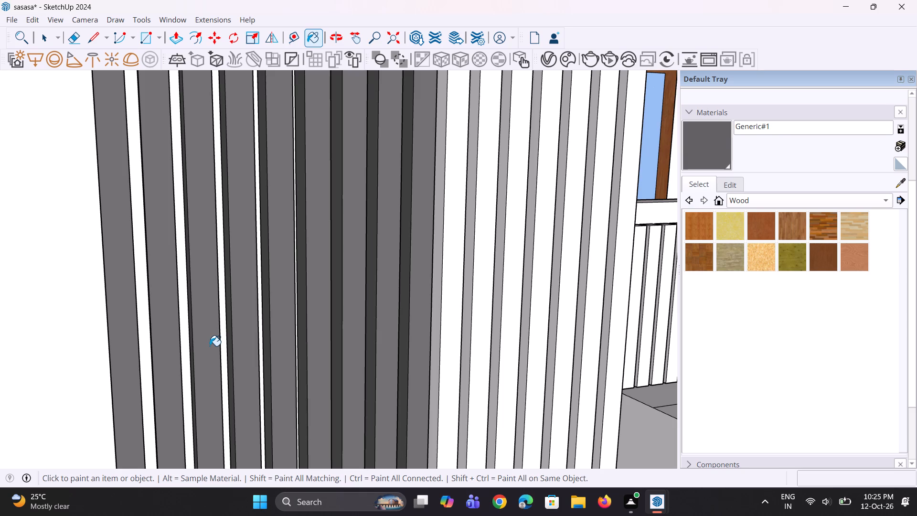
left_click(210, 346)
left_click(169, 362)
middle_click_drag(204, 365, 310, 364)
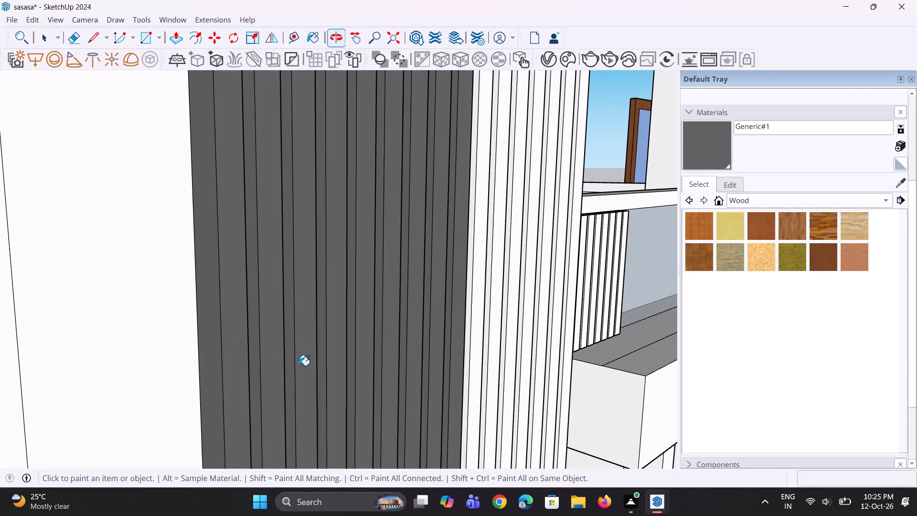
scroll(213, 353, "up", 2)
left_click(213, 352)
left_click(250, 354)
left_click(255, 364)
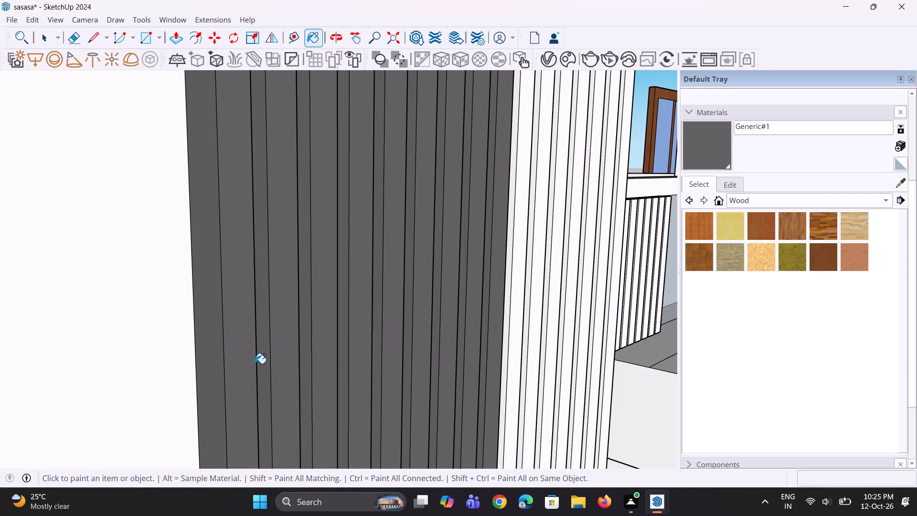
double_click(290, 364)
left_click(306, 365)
Paint the front and side faces of the next unpainted facade slats toward the balcony with Generic#1.
scroll(275, 386, "down", 11)
middle_click_drag(425, 387, 328, 380)
scroll(323, 333, "up", 8)
left_click(311, 329)
left_click(317, 331)
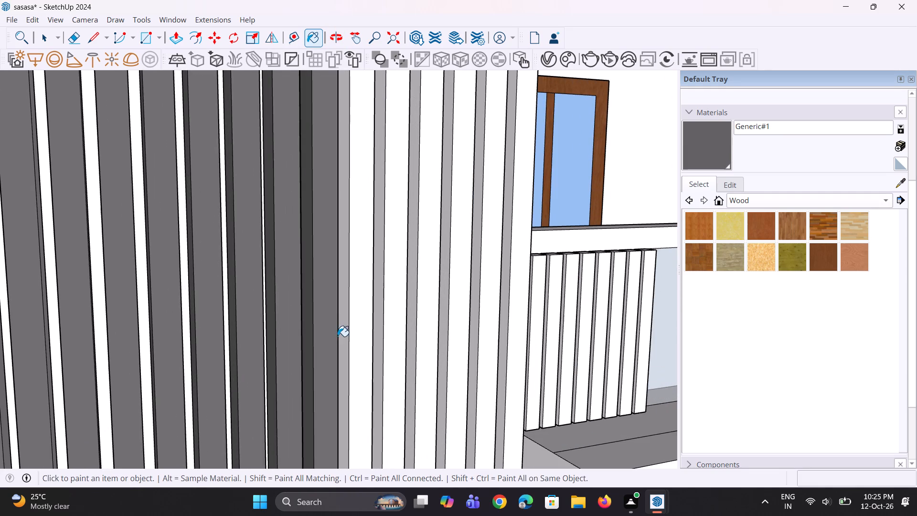
left_click(339, 337)
left_click(358, 343)
left_click(344, 338)
left_click(381, 343)
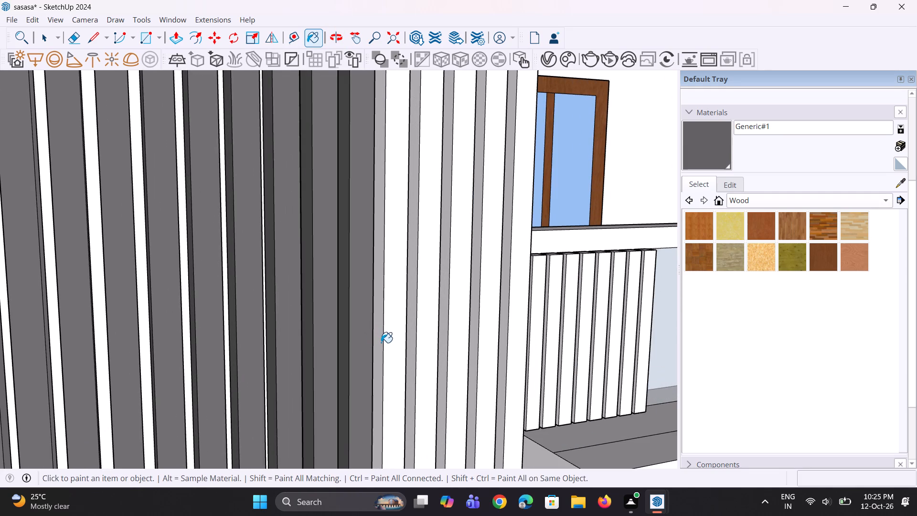
left_click(387, 343)
left_click(409, 341)
left_click(435, 347)
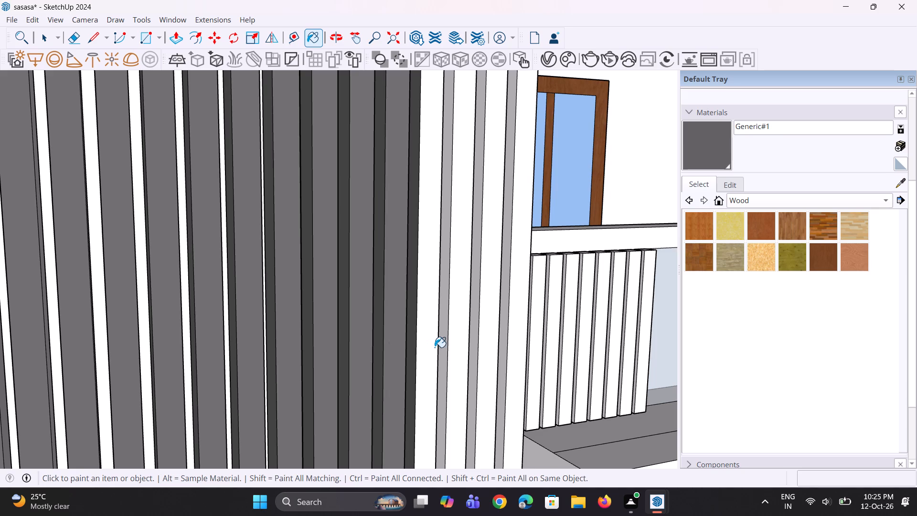
left_click(443, 349)
left_click(458, 355)
Paint the last white slats beside the balcony, front and side faces, with Generic#1.
middle_click_drag(493, 365, 446, 368)
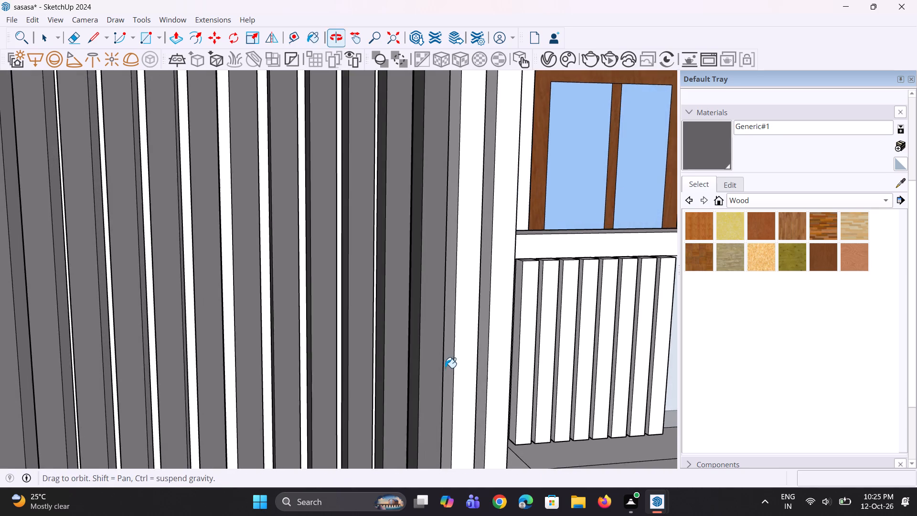
scroll(445, 364, "up", 2)
left_click(446, 360)
left_click(458, 362)
left_click(485, 364)
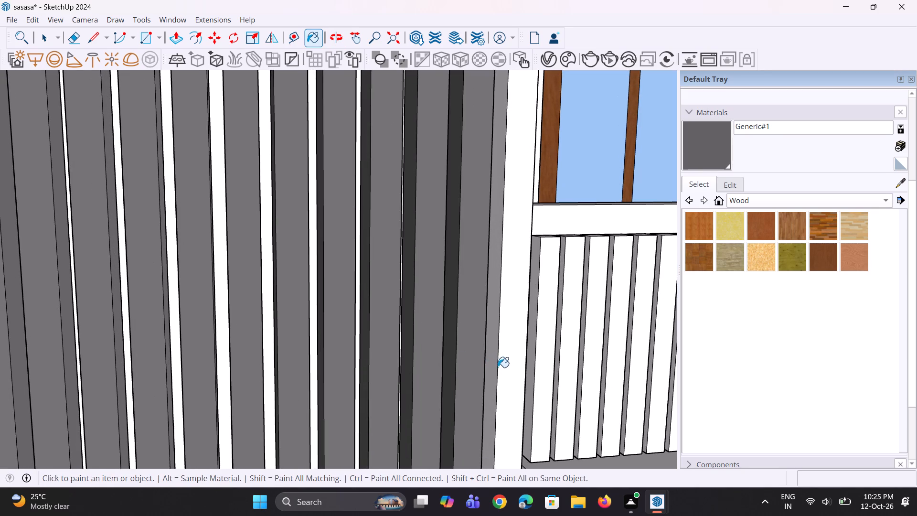
left_click(500, 368)
left_click(491, 351)
scroll(491, 352, "down", 5)
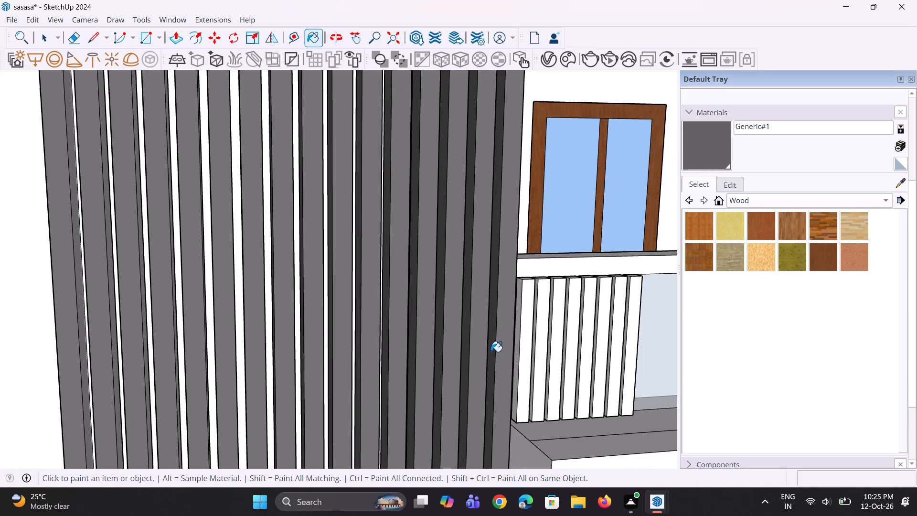
Paint the opposite, balcony-facing side faces of the slats nearest the balcony with Generic#1.
middle_click_drag(491, 352, 288, 316)
scroll(363, 313, "up", 3)
left_click(363, 313)
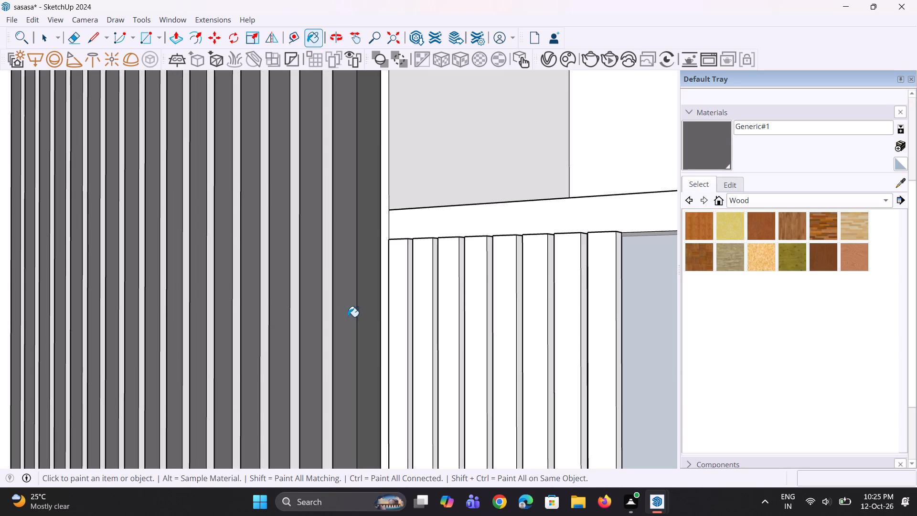
left_click(329, 317)
left_click(293, 323)
left_click(265, 333)
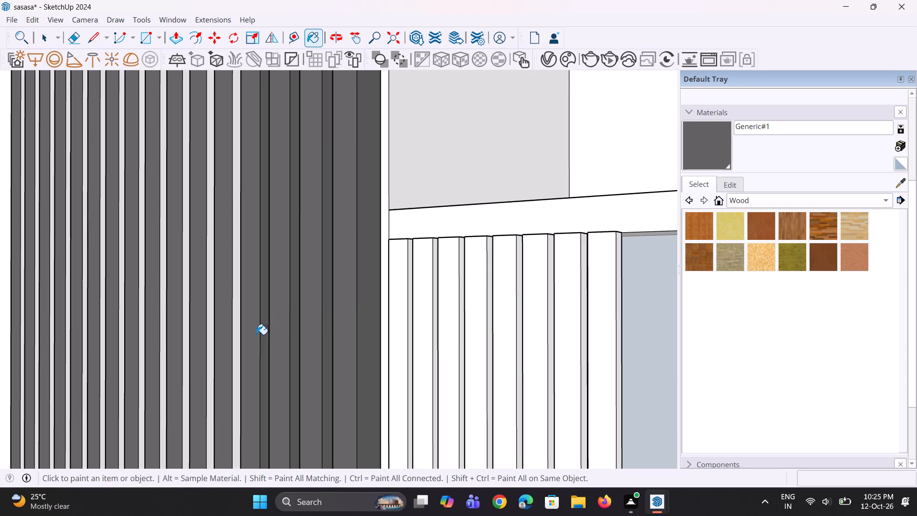
left_click(237, 337)
scroll(386, 358, "down", 5)
scroll(278, 348, "up", 6)
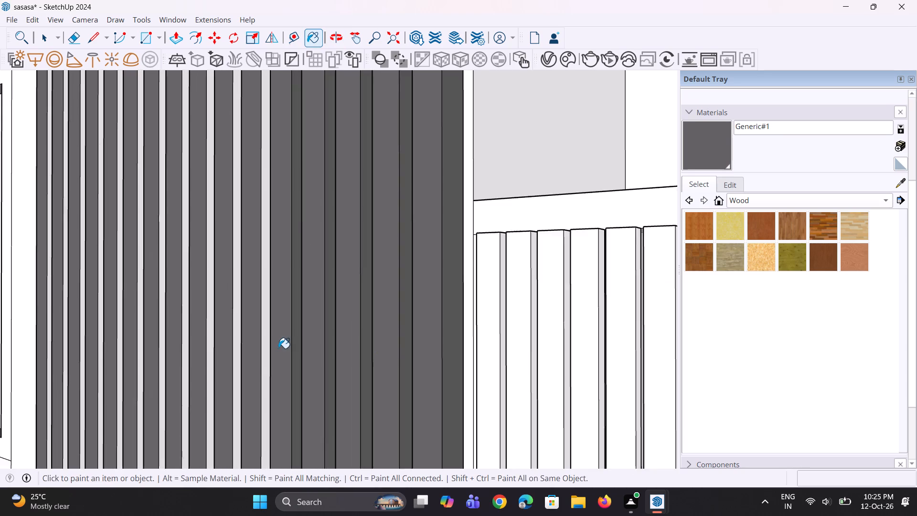
scroll(278, 348, "up", 2)
left_click(259, 345)
left_click(221, 355)
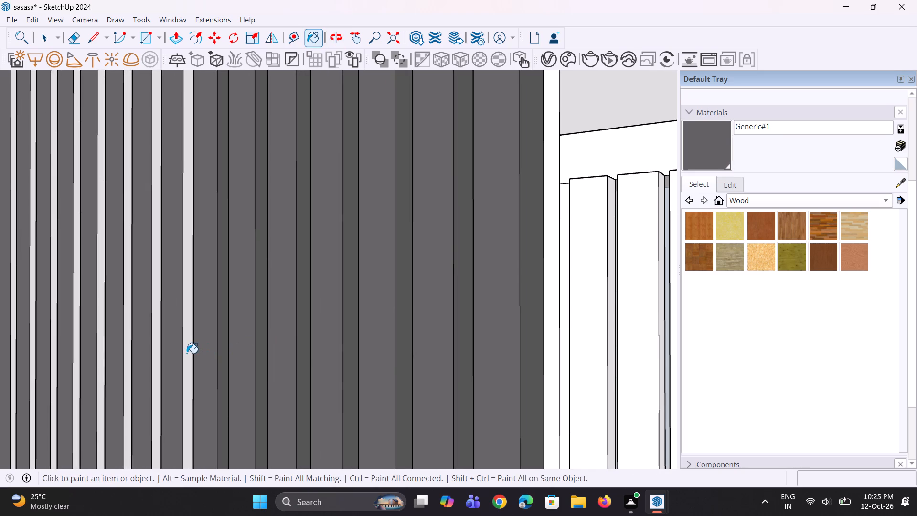
left_click(187, 353)
Paint the remaining balcony-facing side faces with Generic#1, working across to the slat nearest the tall windows.
scroll(379, 375, "down", 5)
scroll(233, 346, "up", 8)
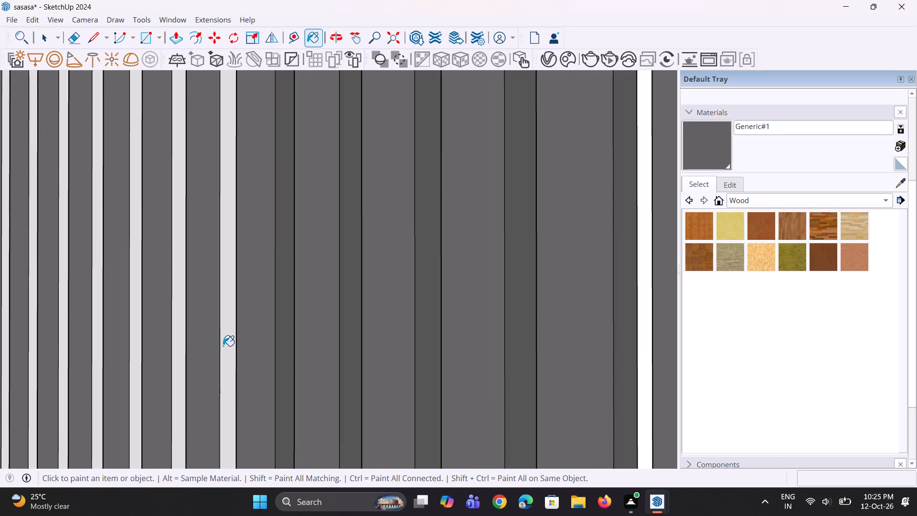
left_click(223, 346)
left_click(181, 355)
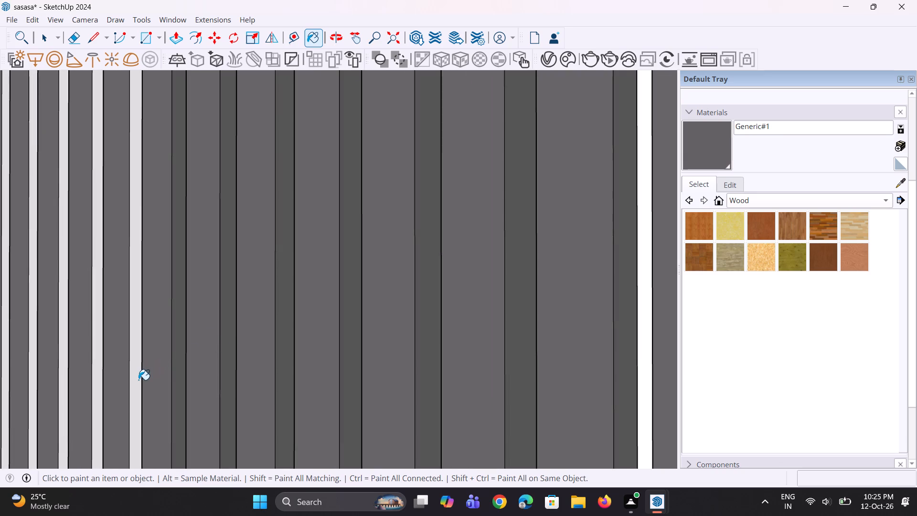
left_click(139, 380)
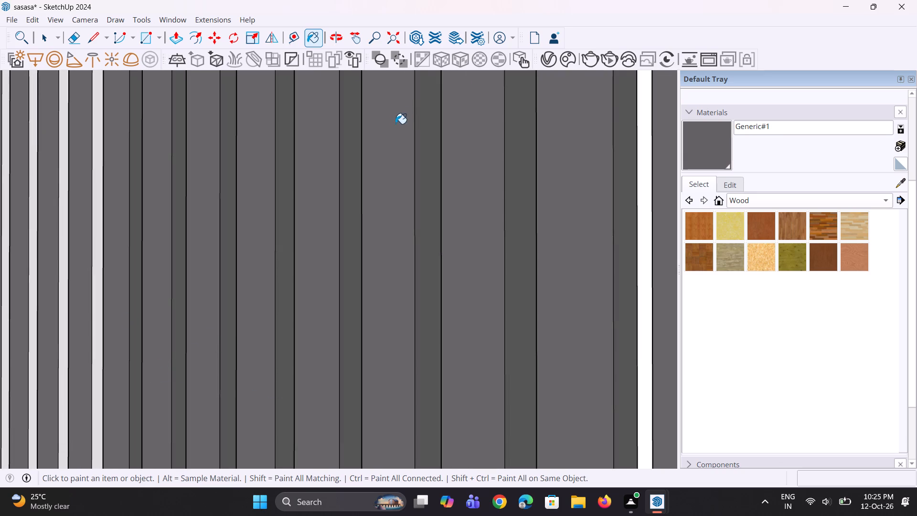
scroll(394, 125, "down", 10)
scroll(188, 170, "up", 3)
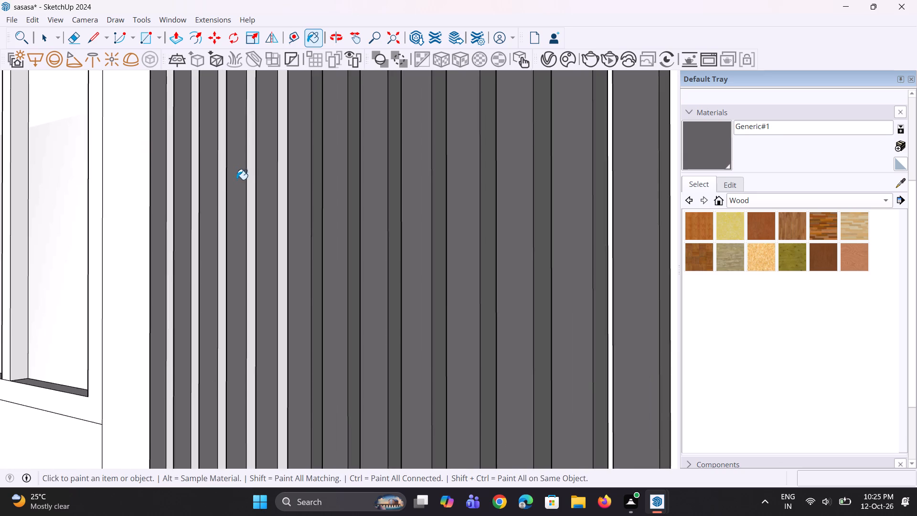
scroll(236, 180, "up", 2)
left_click(289, 198)
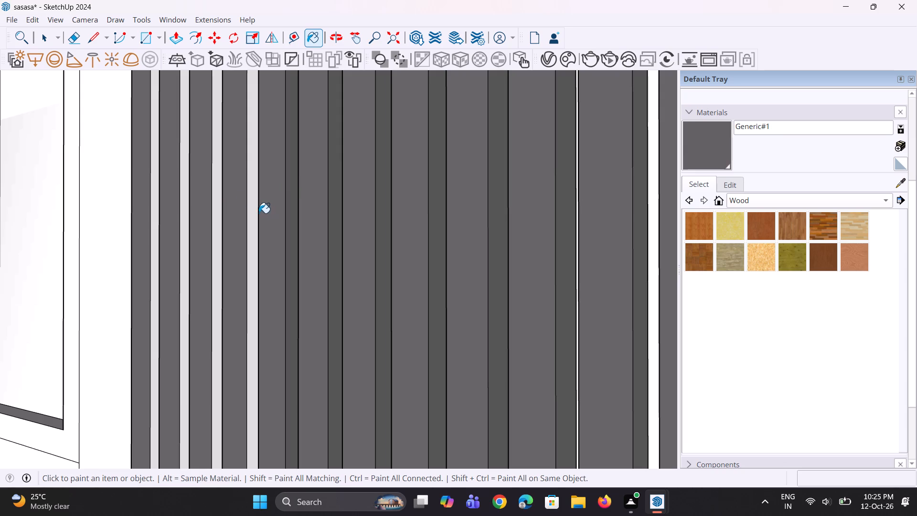
left_click(255, 211)
left_click(218, 221)
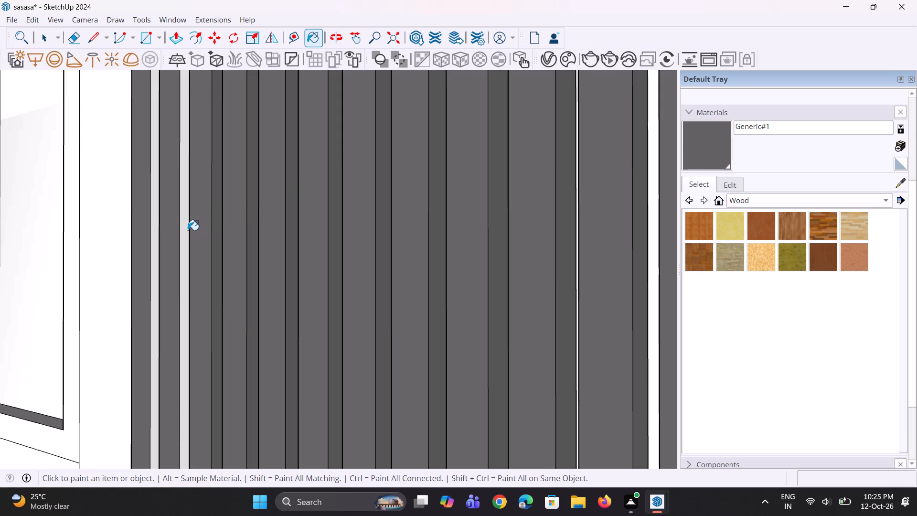
left_click(188, 230)
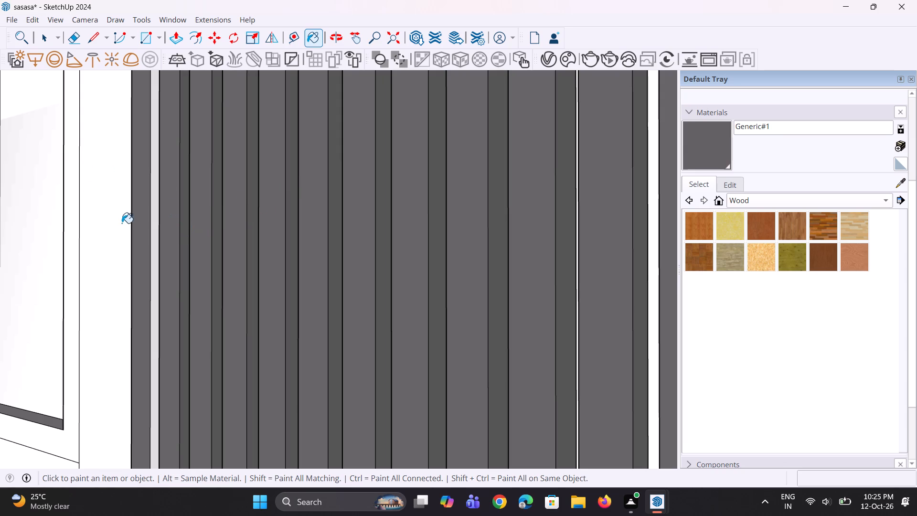
scroll(122, 223, "up", 3)
left_click(168, 241)
scroll(170, 242, "down", 7)
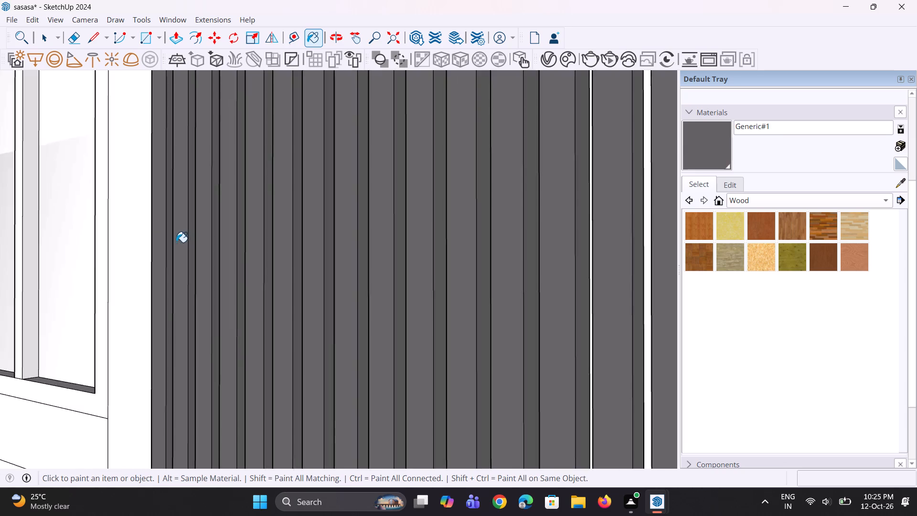
Examine the painted slat facade and its junction with the roof band from the front and the balcony side.
scroll(176, 242, "down", 12)
middle_click_drag(195, 243, 329, 261)
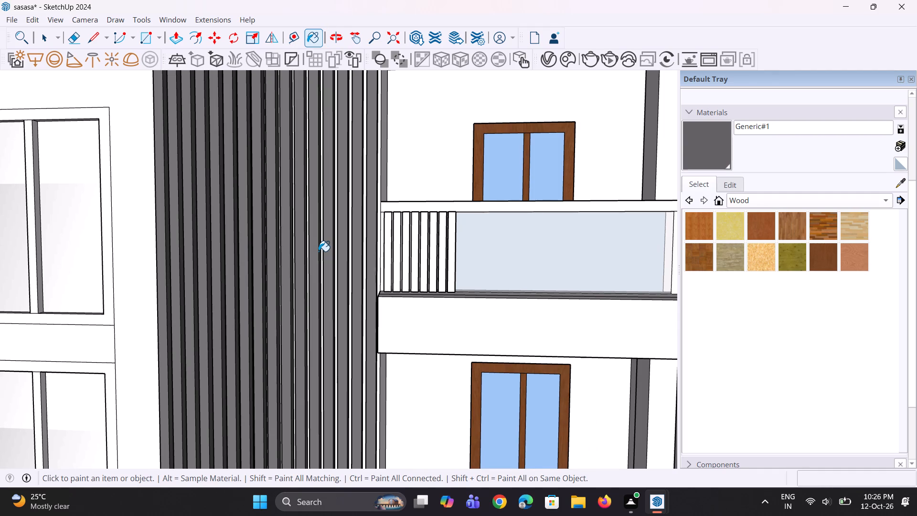
scroll(309, 258, "down", 9)
middle_click_drag(414, 263, 437, 259)
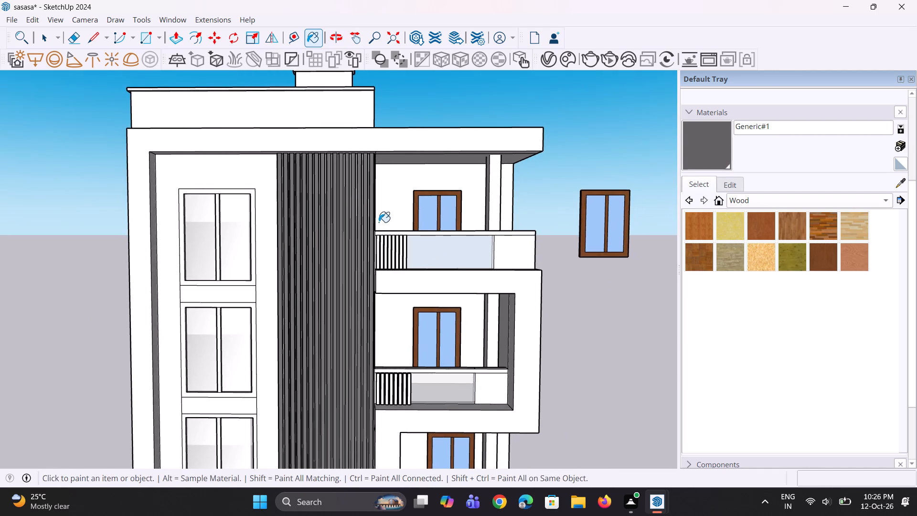
scroll(341, 200, "up", 3)
key("space")
key("space")
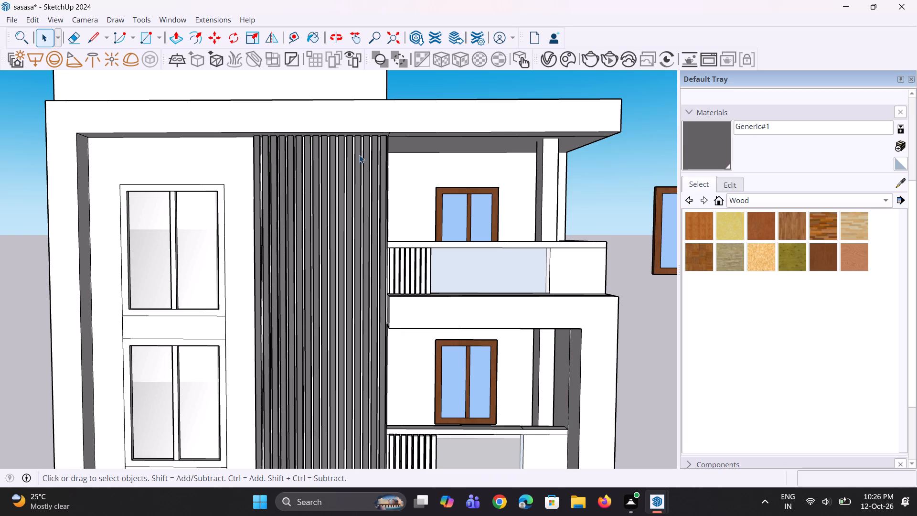
scroll(527, 94, "up", 2)
scroll(524, 161, "down", 3)
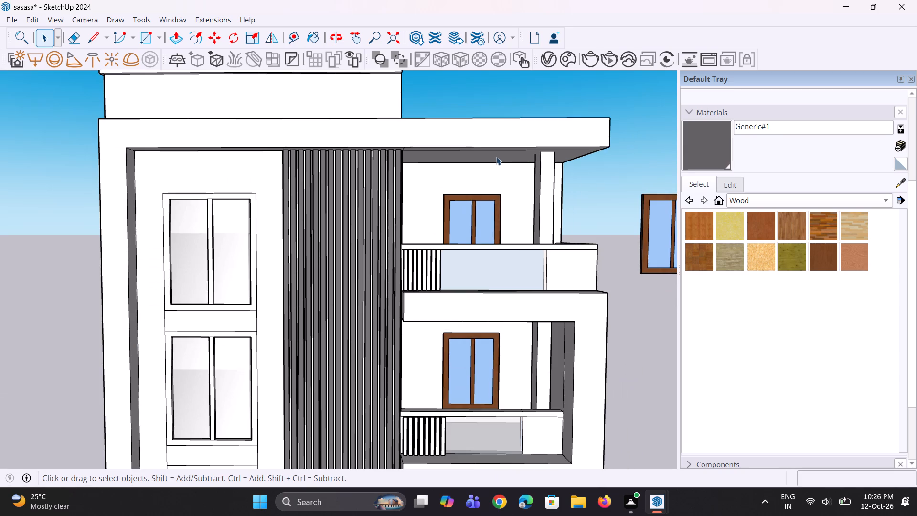
middle_click_drag(487, 156, 380, 197)
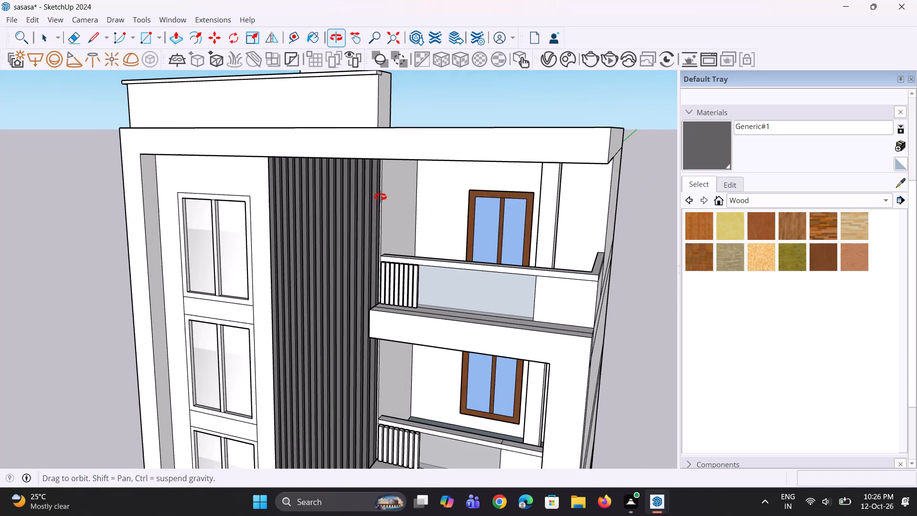
middle_click_drag(380, 197, 346, 190)
scroll(316, 167, "up", 5)
scroll(307, 167, "down", 5)
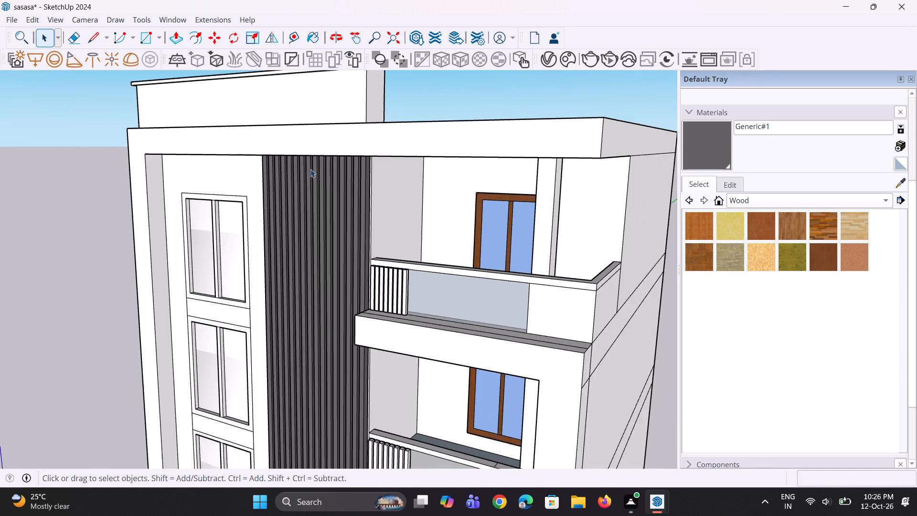
scroll(316, 170, "down", 4)
middle_click_drag(332, 173, 341, 159)
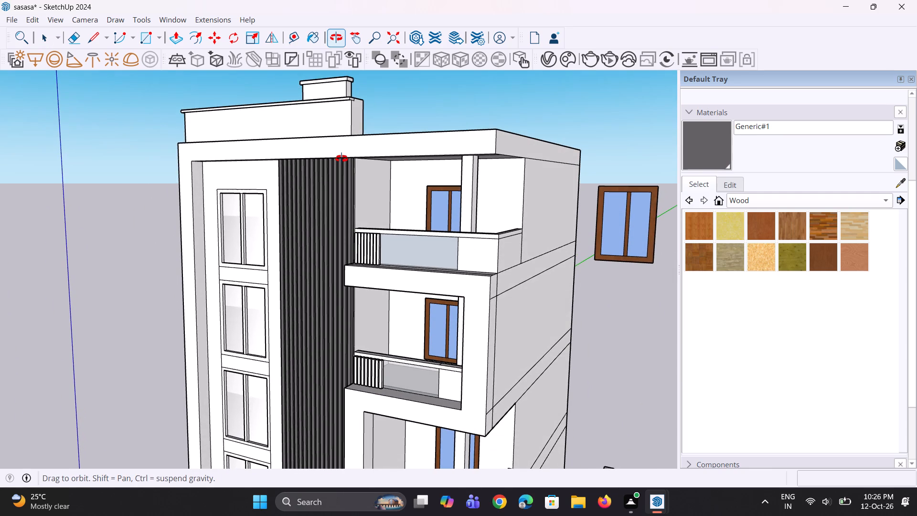
middle_click_drag(341, 159, 337, 147)
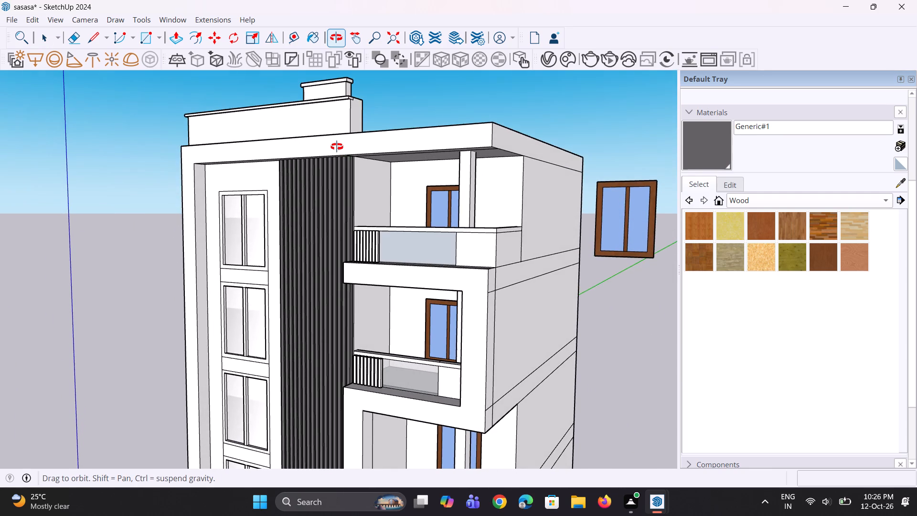
middle_click_drag(337, 147, 355, 162)
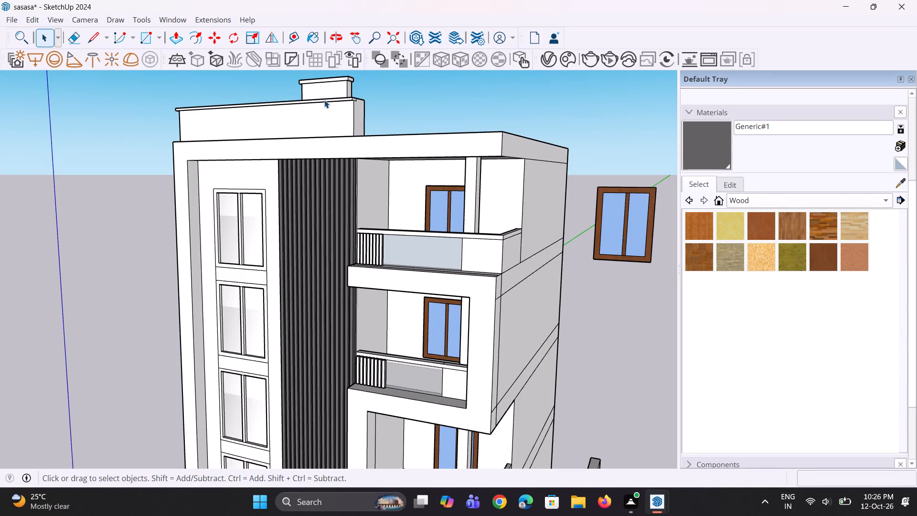
scroll(318, 107, "up", 1)
middle_click_drag(346, 99, 346, 85)
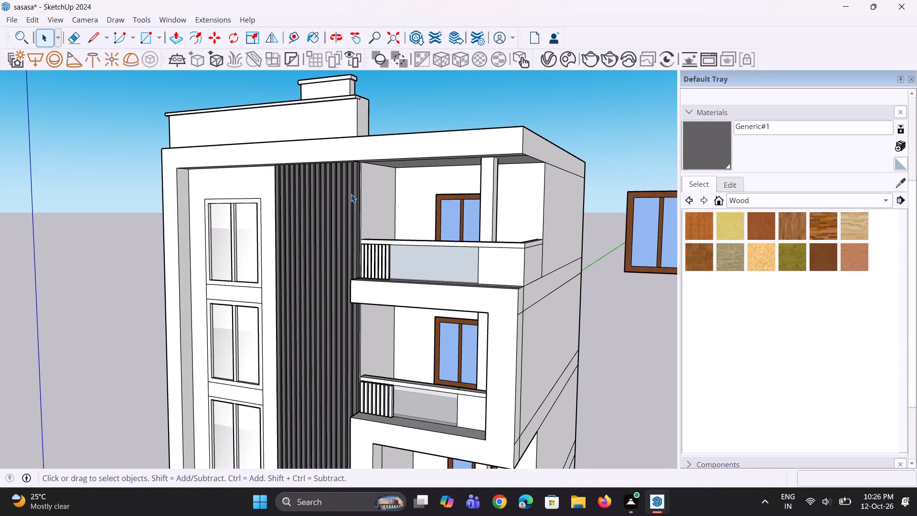
scroll(360, 198, "up", 2)
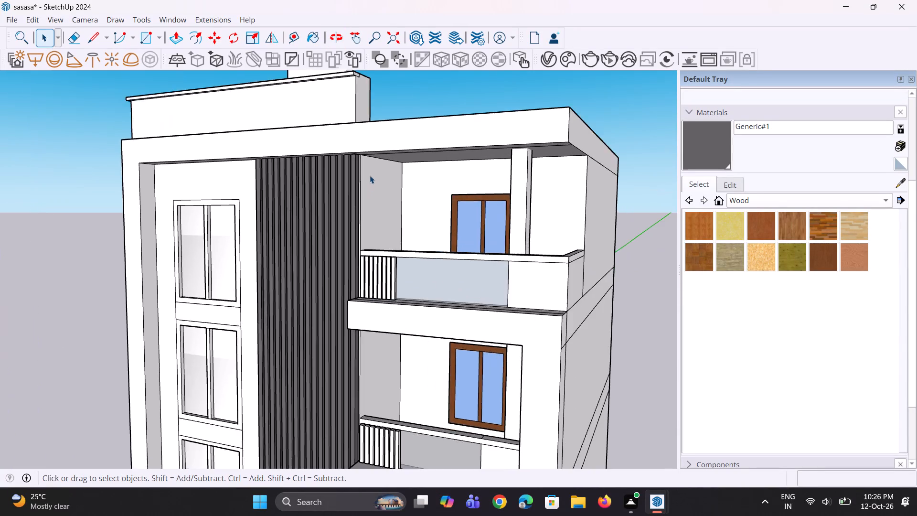
scroll(371, 174, "down", 3)
scroll(365, 146, "up", 3)
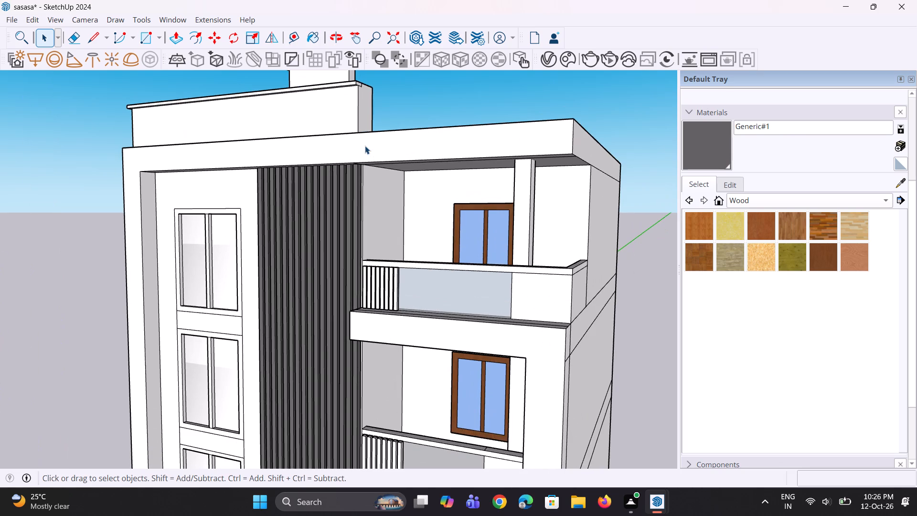
Draw a vertical line about 1' 11 1/2" long across the roof band's front face, above the balcony-side edge of the slats.
key("l")
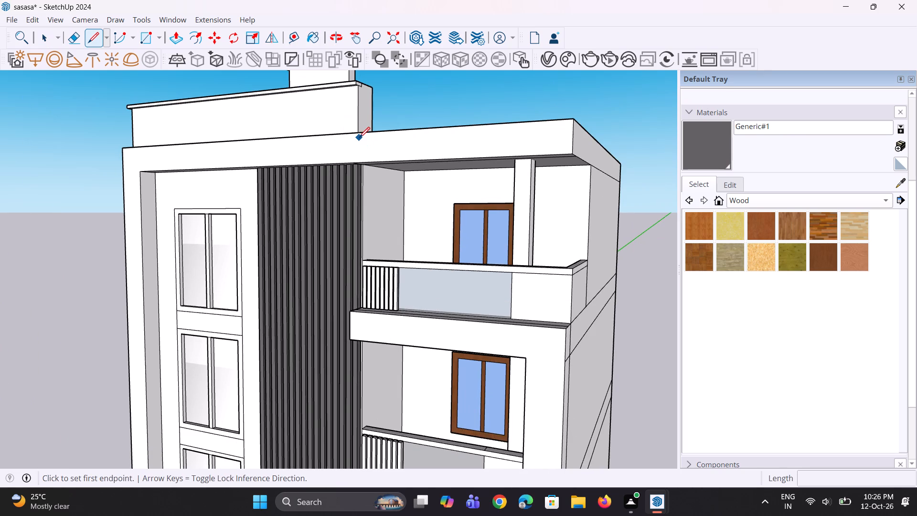
left_click(359, 135)
left_click(362, 160)
middle_click_drag(388, 165, 375, 150)
key("space")
key("space")
Push the underside of the roof band above the slats and tall windows upward by about 8 7/8".
scroll(308, 169, "up", 3)
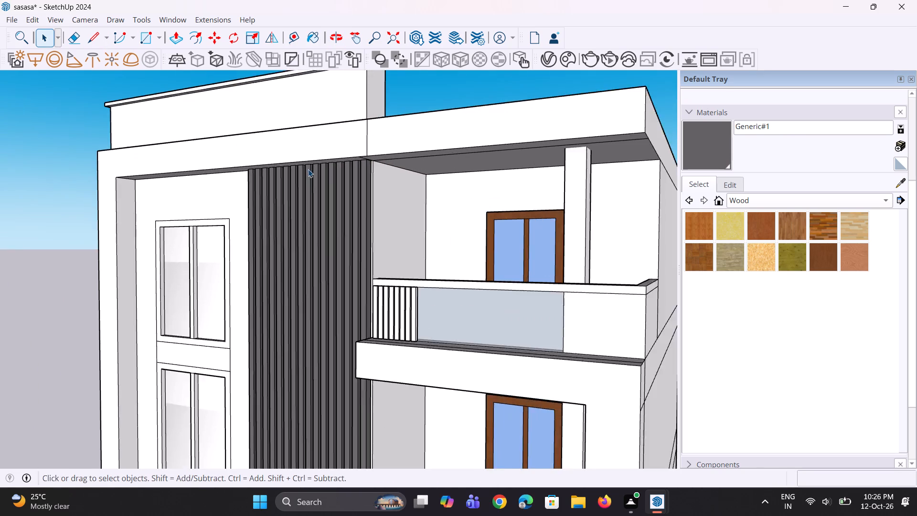
middle_click_drag(308, 169, 308, 155)
key("p")
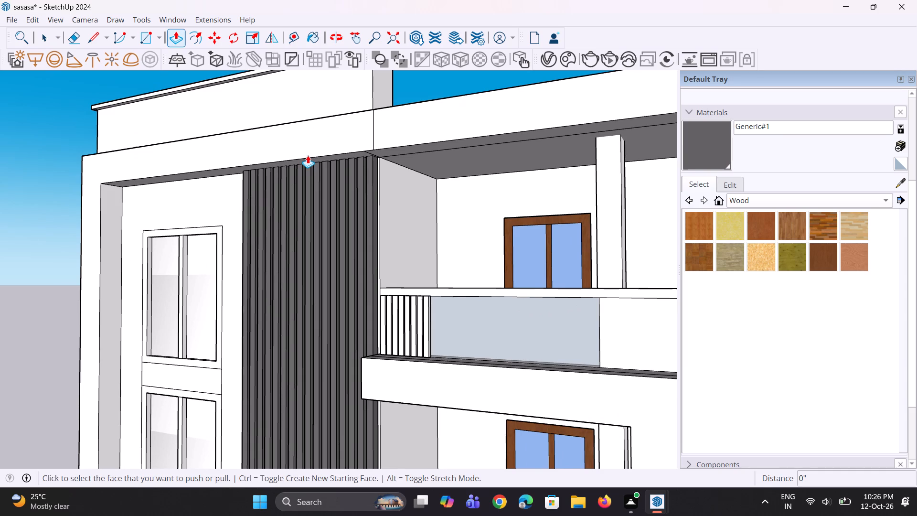
scroll(264, 167, "up", 4)
left_click(263, 168)
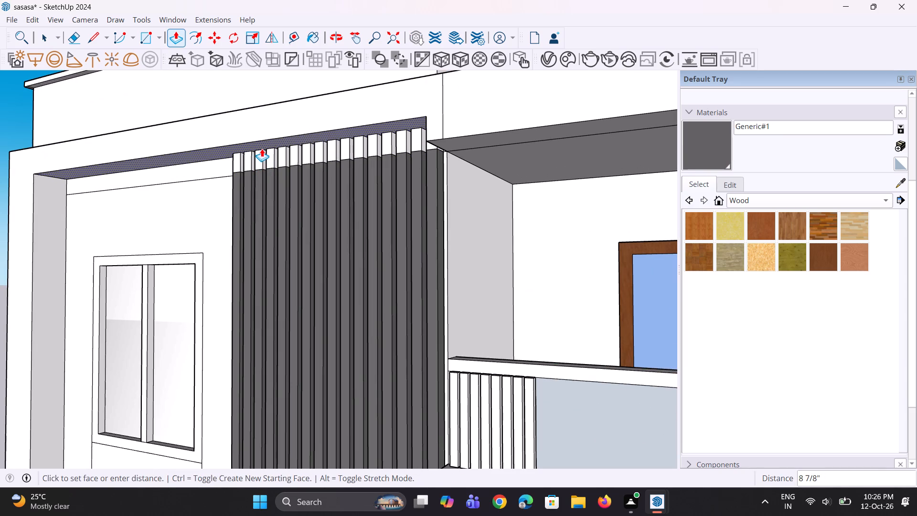
left_click(262, 149)
Pull the narrow top ledge of the roof band, in front of the parapet, upward by about 1' 3/16".
scroll(283, 212, "down", 9)
middle_click_drag(182, 131, 286, 307)
scroll(292, 291, "down", 1)
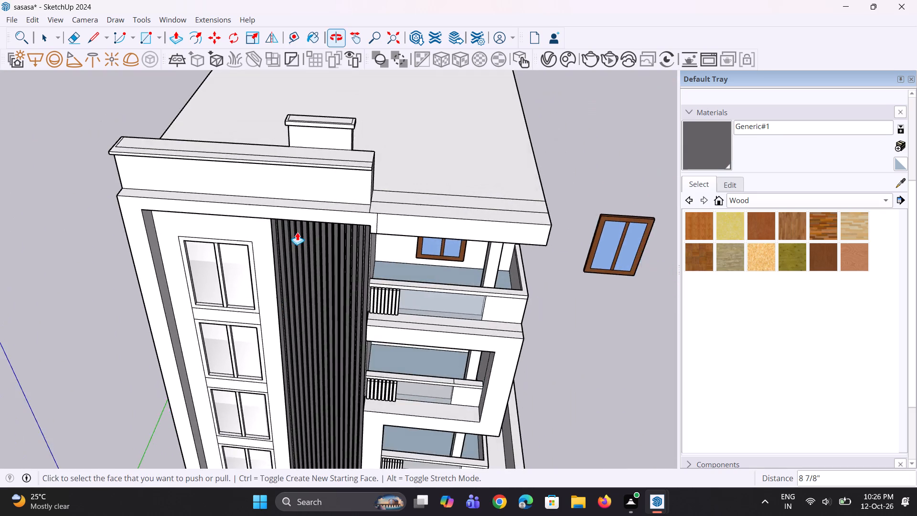
scroll(297, 217, "up", 2)
left_click(309, 204)
left_click(307, 190)
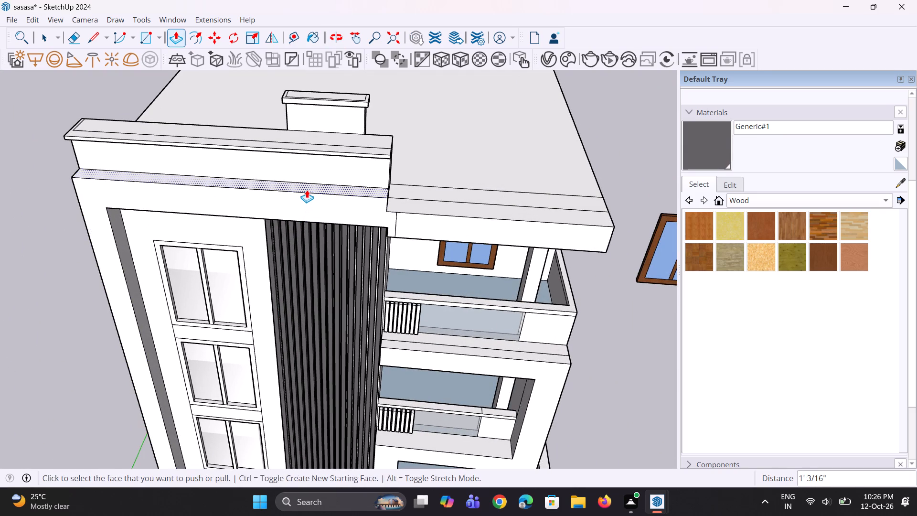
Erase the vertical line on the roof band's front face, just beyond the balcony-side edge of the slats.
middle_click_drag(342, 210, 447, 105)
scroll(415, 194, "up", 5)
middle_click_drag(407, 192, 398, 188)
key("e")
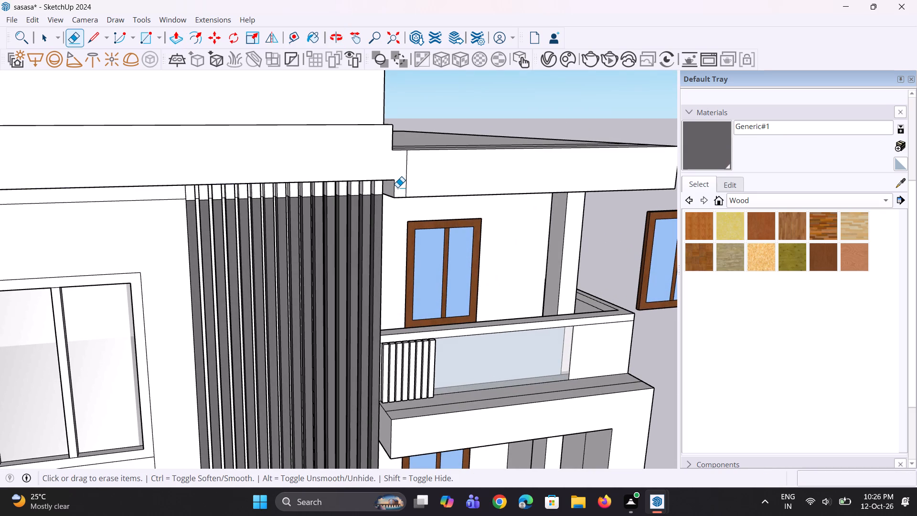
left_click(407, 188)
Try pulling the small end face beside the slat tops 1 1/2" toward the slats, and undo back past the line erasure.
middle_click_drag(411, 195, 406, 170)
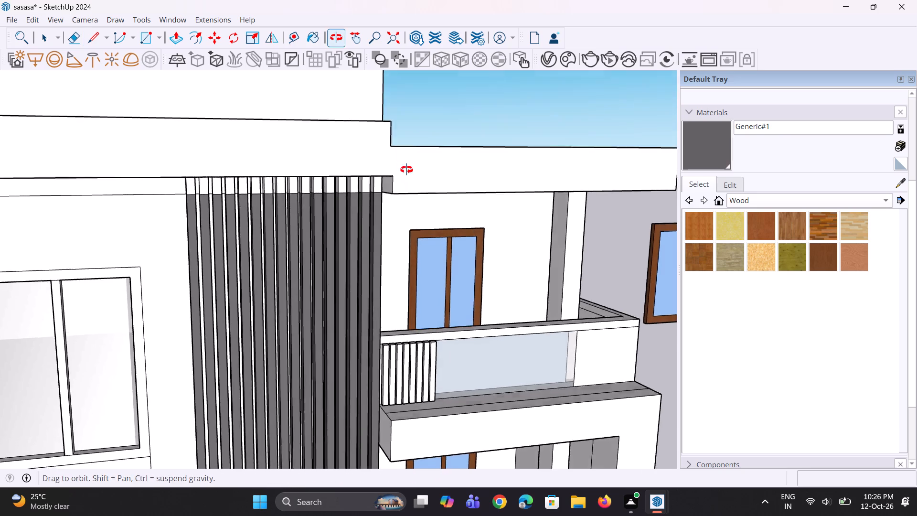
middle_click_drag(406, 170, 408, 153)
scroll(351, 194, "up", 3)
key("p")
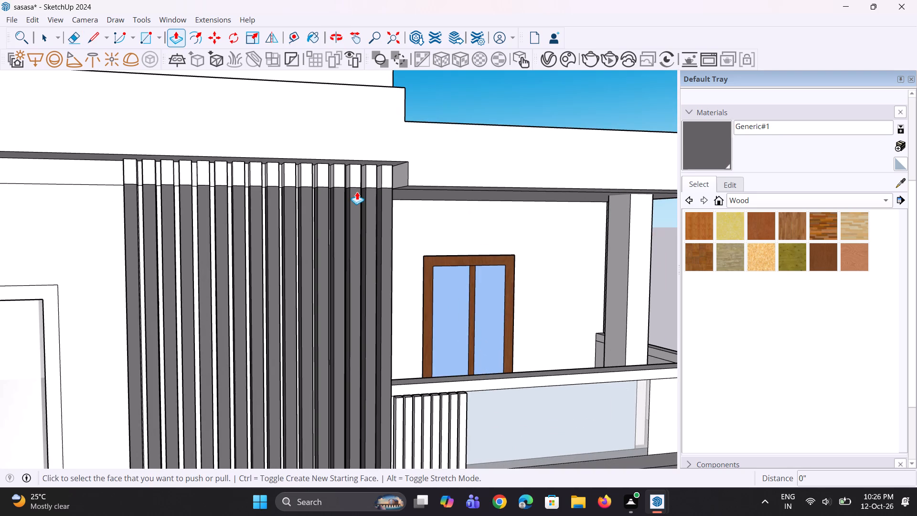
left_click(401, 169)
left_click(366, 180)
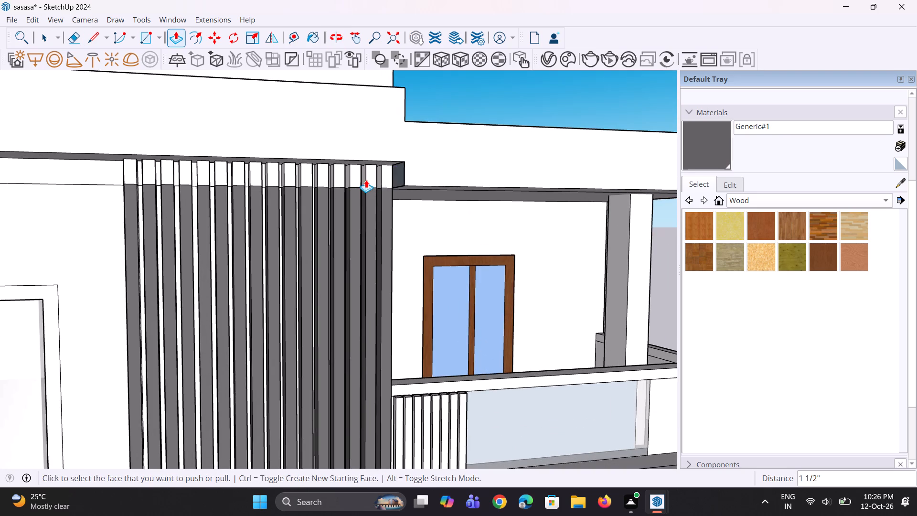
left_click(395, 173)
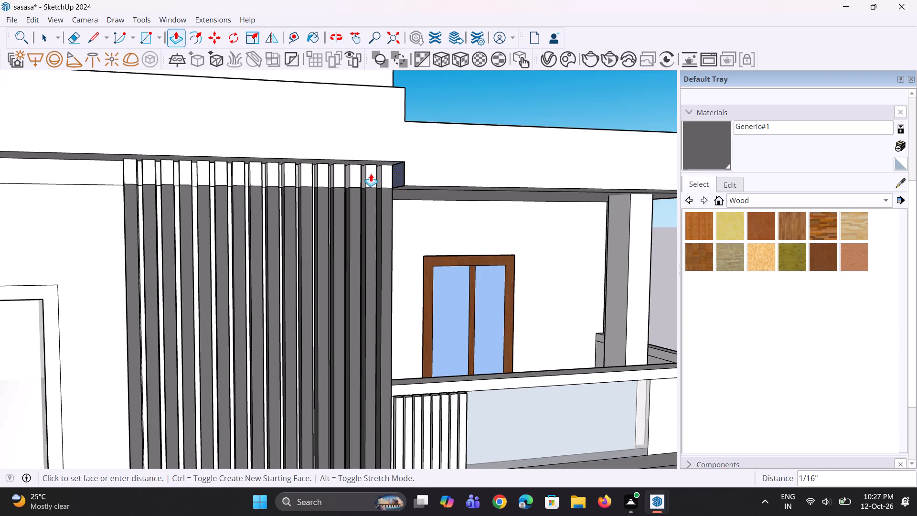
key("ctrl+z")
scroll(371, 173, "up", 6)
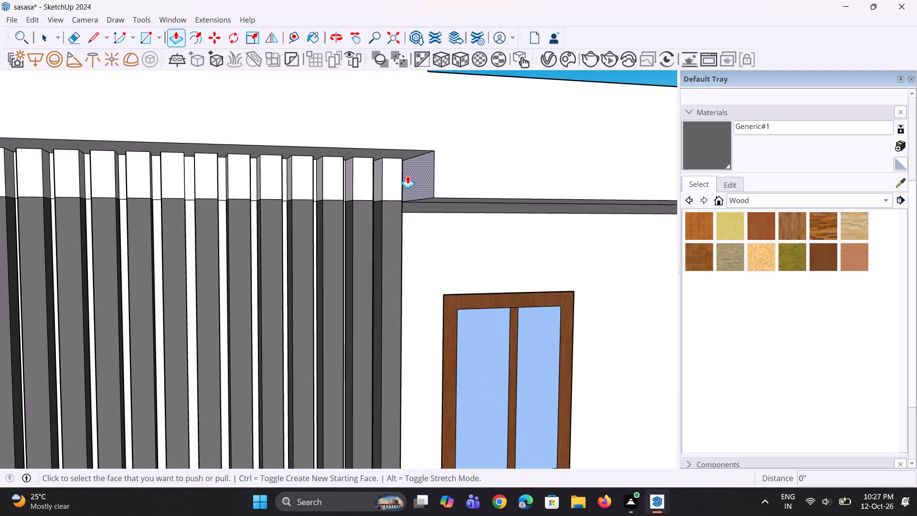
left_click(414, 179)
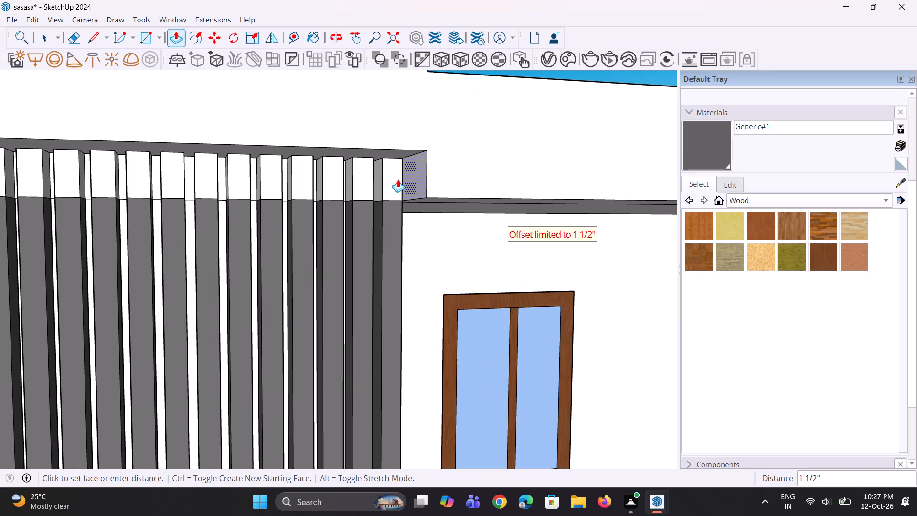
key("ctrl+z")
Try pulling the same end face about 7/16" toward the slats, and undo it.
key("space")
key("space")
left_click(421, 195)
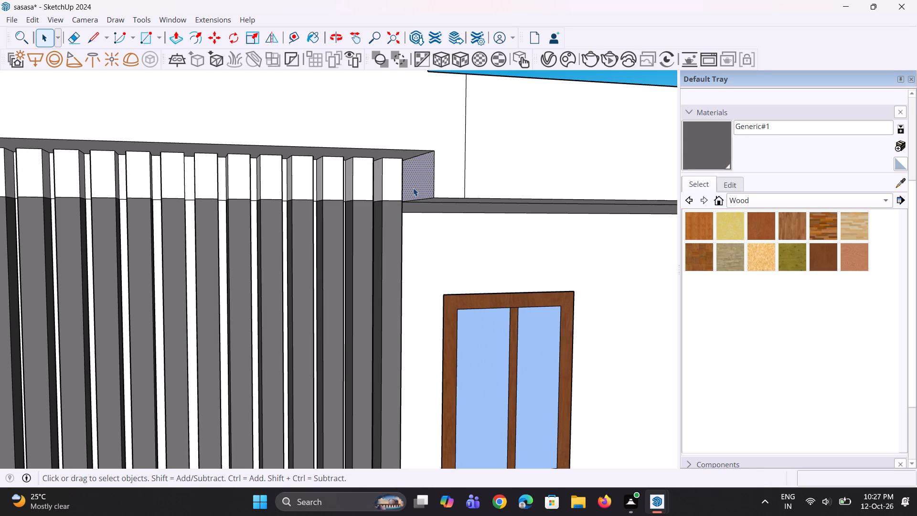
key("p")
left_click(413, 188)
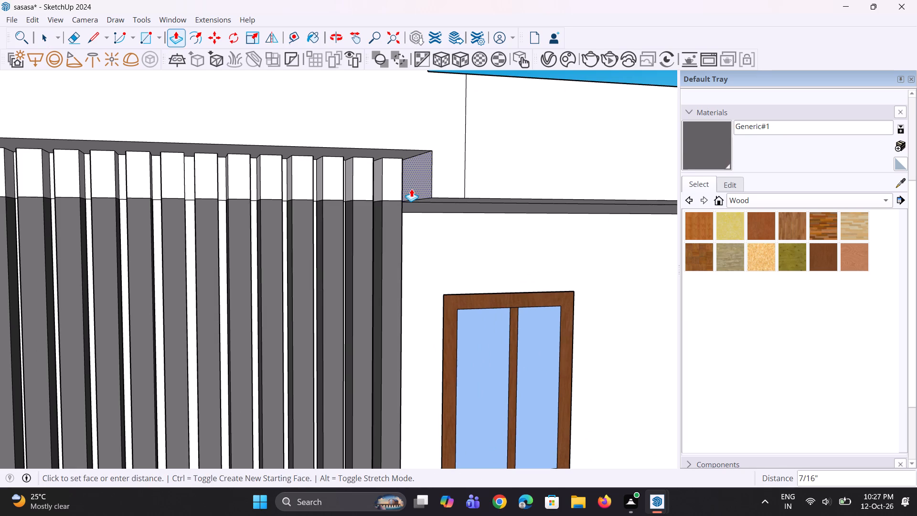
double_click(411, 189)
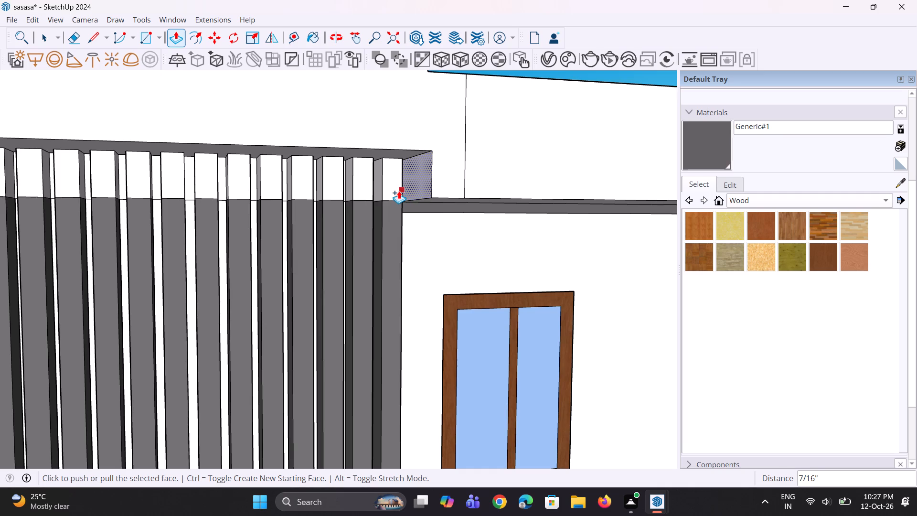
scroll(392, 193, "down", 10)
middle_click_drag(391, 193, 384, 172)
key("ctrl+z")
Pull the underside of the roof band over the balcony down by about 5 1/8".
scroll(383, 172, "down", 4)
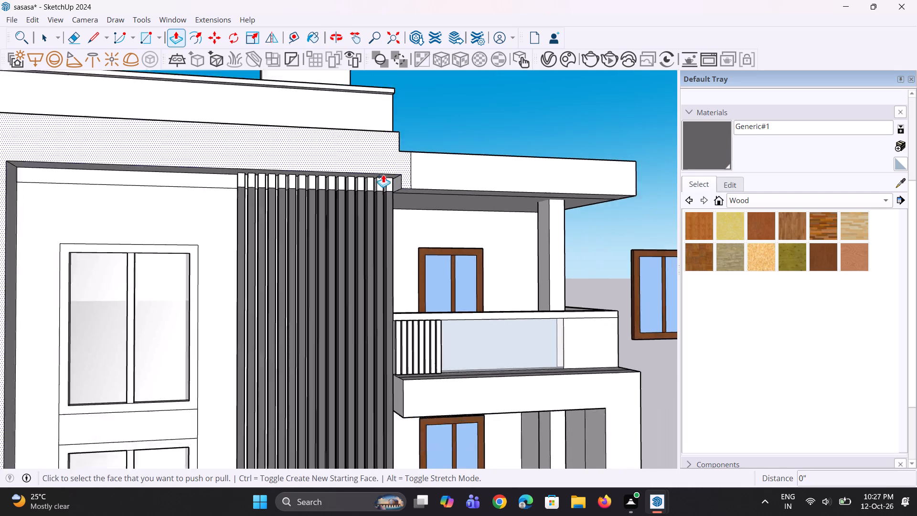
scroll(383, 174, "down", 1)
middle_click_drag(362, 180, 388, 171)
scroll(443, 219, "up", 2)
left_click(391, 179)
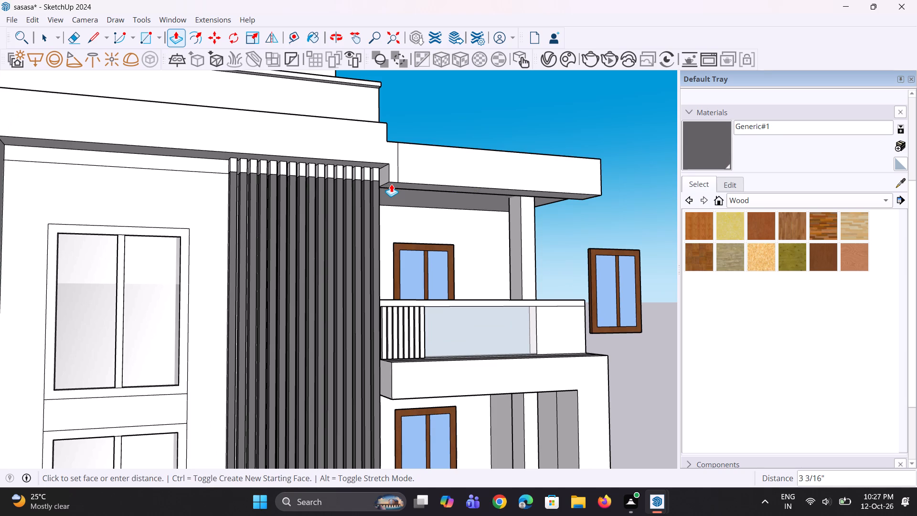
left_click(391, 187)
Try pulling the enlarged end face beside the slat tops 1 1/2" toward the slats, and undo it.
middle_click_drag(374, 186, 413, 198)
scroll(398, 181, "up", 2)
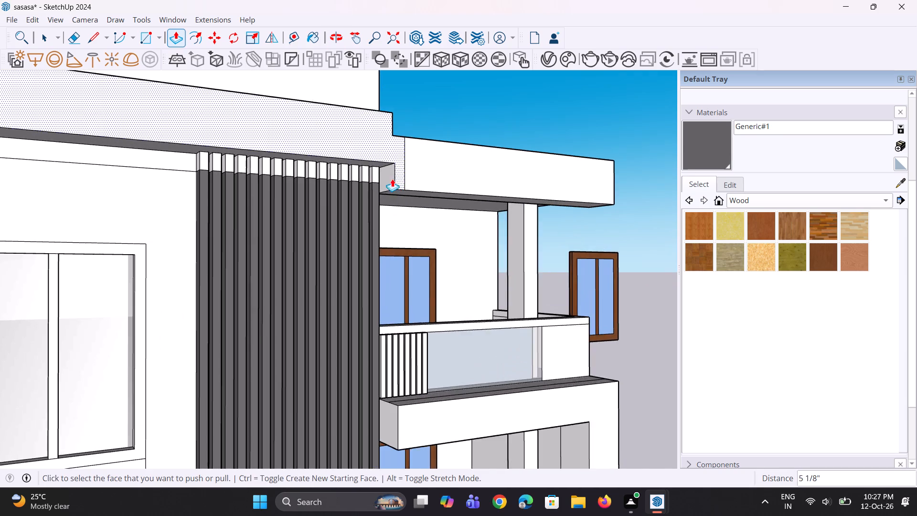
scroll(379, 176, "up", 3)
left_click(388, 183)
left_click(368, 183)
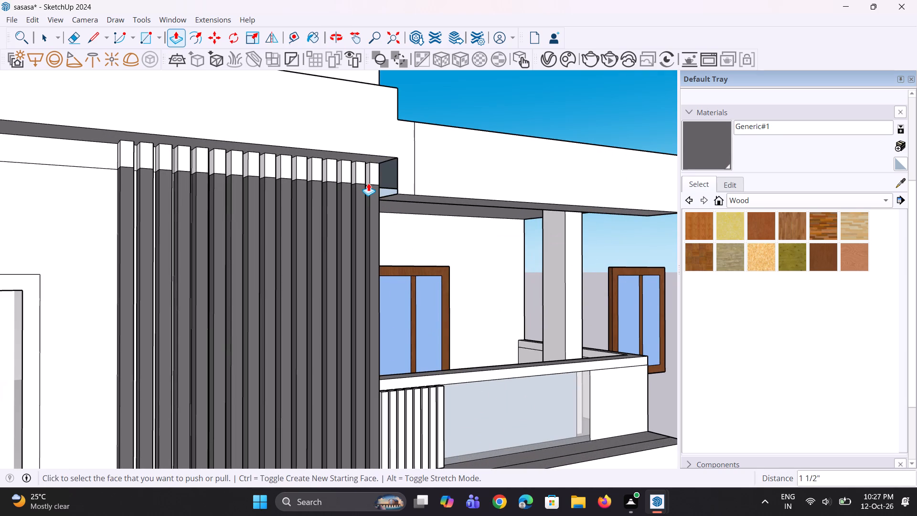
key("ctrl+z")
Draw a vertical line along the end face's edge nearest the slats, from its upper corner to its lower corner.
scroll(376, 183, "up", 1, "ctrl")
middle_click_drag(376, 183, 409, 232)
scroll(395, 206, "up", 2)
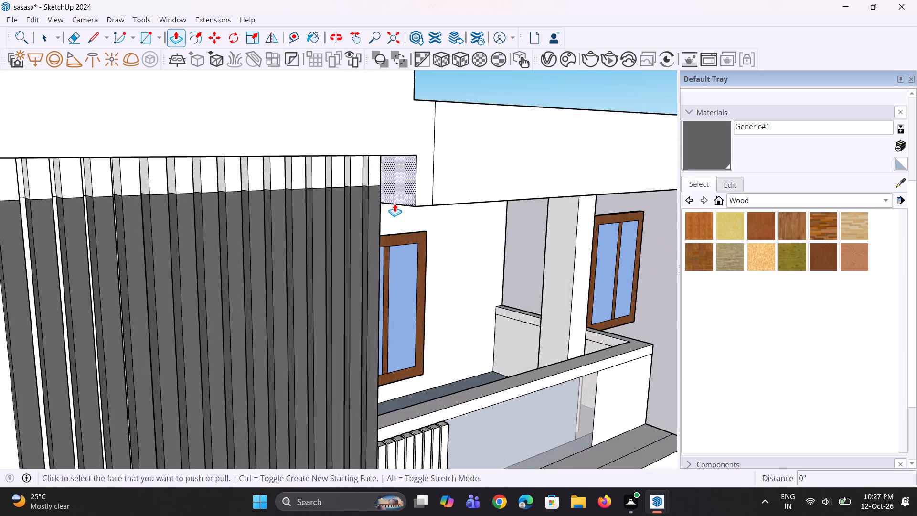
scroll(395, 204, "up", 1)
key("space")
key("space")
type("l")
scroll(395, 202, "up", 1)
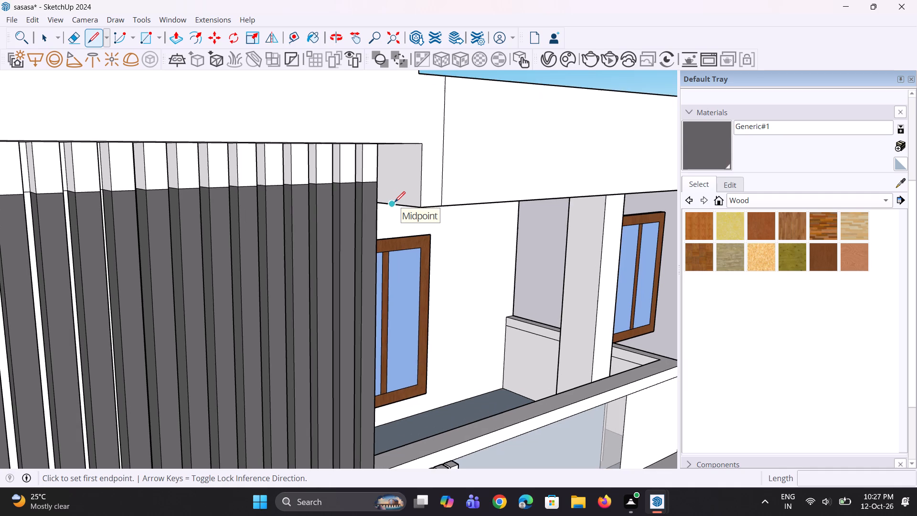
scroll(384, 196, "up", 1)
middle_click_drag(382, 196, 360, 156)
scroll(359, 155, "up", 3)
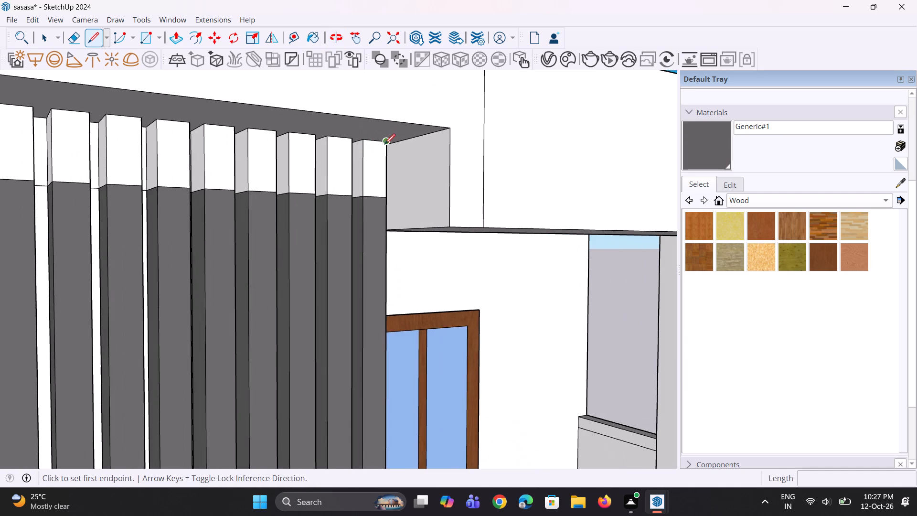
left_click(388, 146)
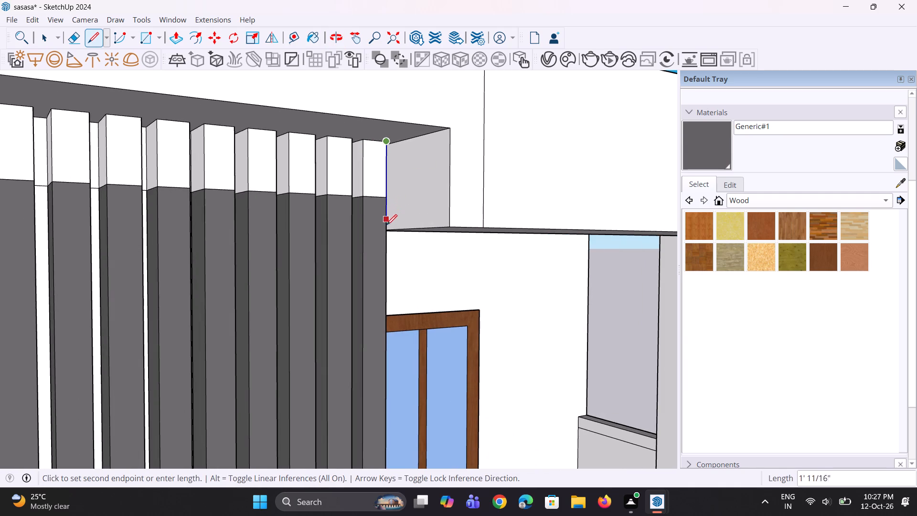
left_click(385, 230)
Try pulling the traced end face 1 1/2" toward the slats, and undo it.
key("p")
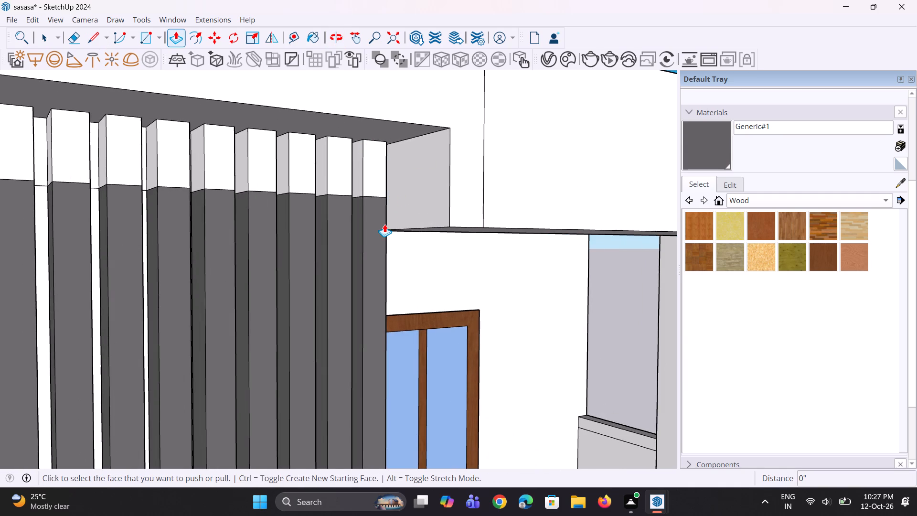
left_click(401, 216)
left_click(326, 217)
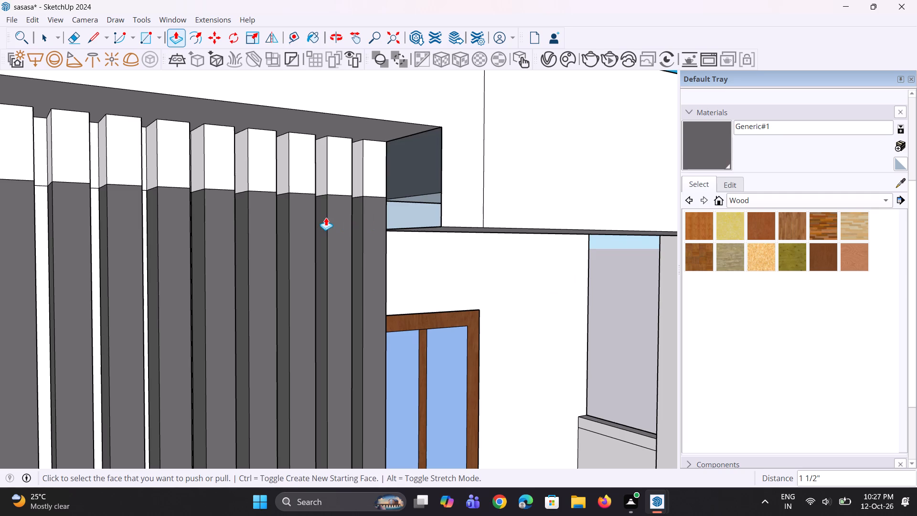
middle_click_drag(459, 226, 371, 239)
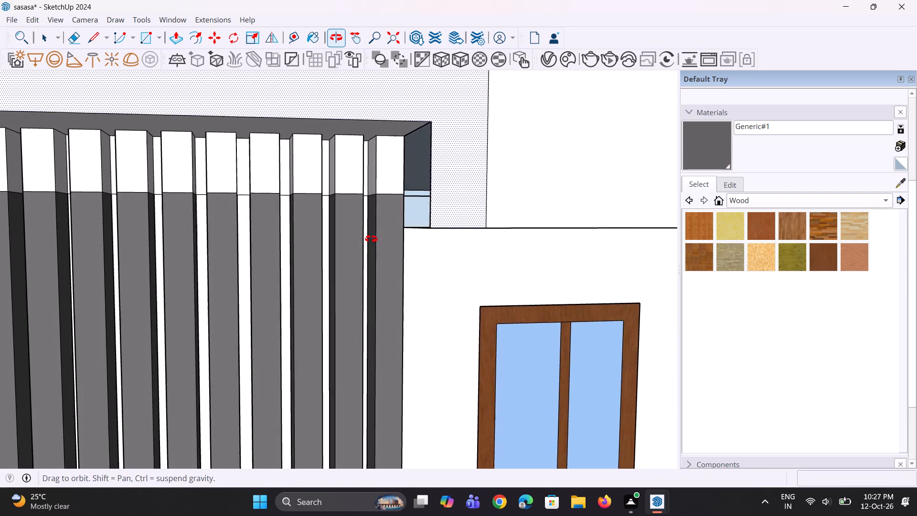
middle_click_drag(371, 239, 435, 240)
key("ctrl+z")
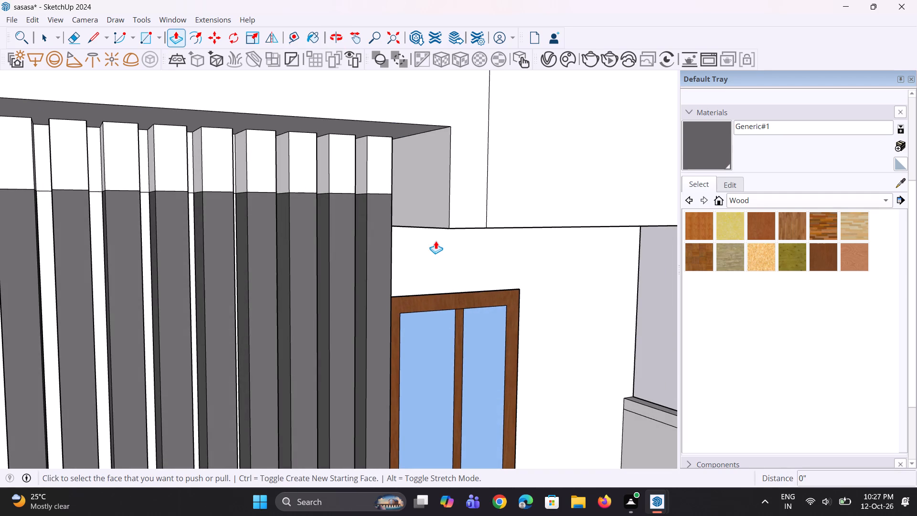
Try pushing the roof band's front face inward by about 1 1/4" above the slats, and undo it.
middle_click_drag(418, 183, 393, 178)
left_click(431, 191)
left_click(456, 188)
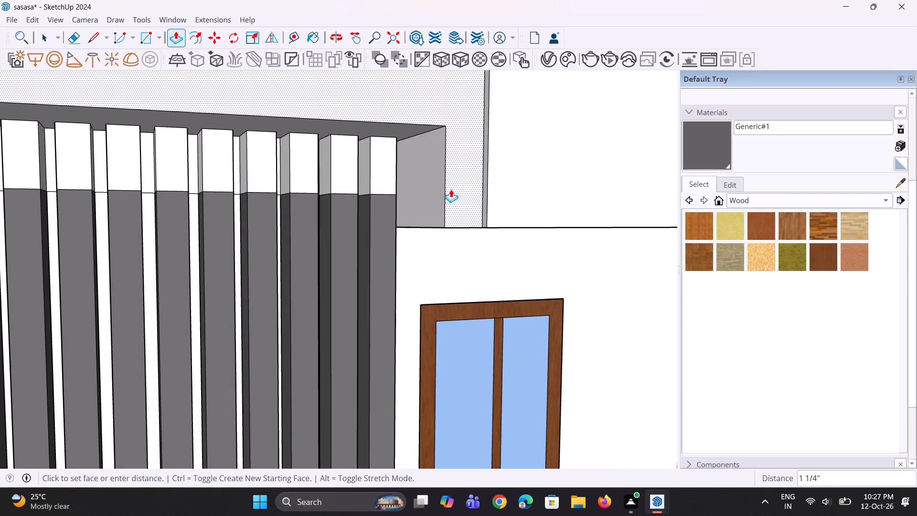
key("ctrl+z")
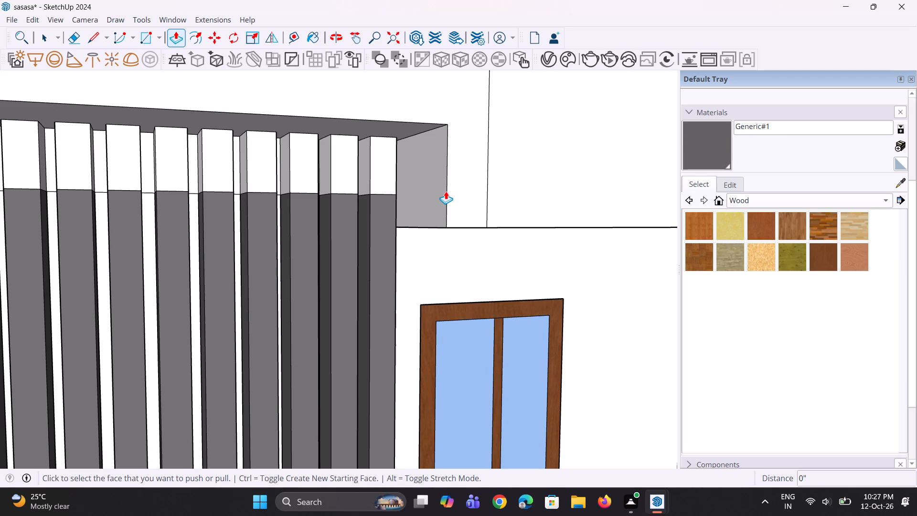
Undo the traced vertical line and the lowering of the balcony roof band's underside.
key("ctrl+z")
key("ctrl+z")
Push the white top section of the facade slat nearest the balcony roof back flush with the wall behind.
middle_click_drag(447, 203, 411, 126)
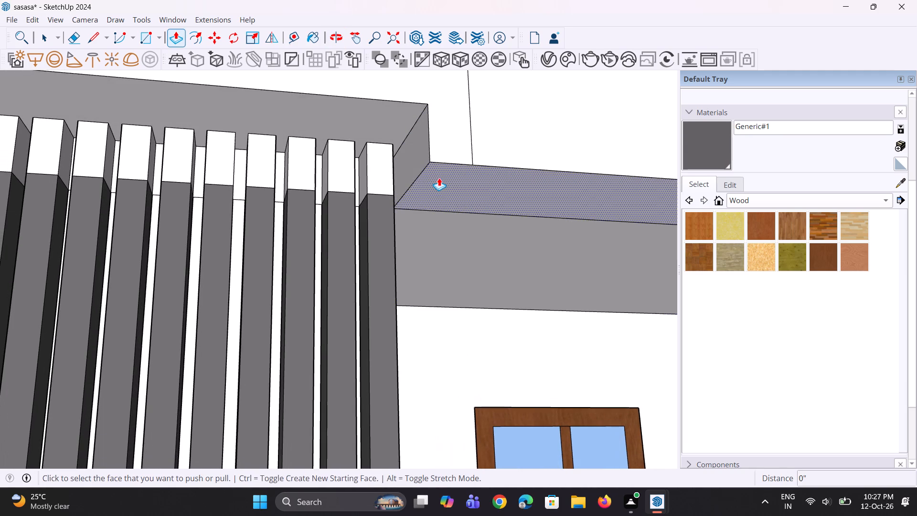
scroll(403, 156, "up", 2)
middle_click_drag(403, 156, 331, 172)
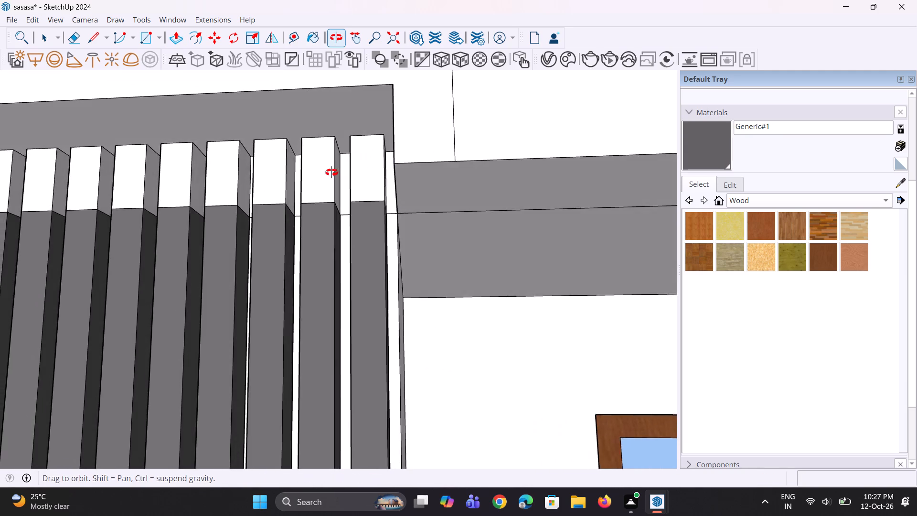
middle_click_drag(331, 172, 352, 213)
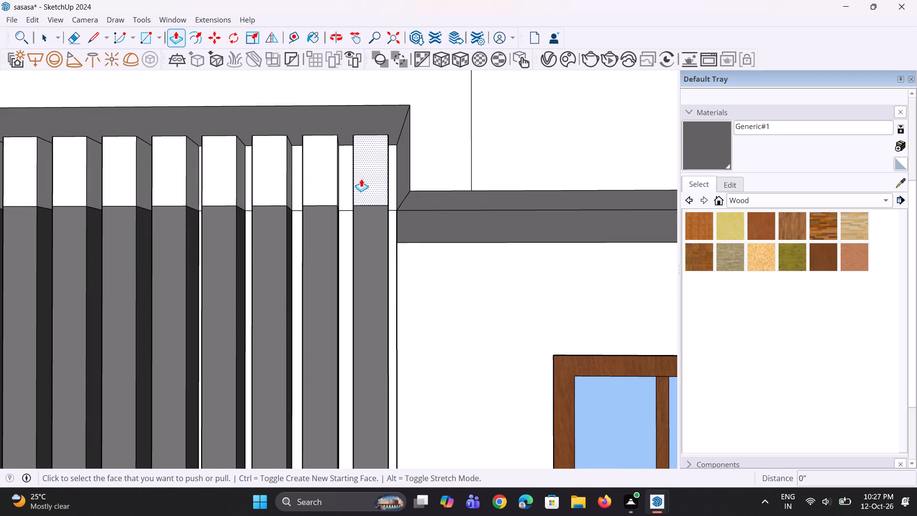
left_click(360, 177)
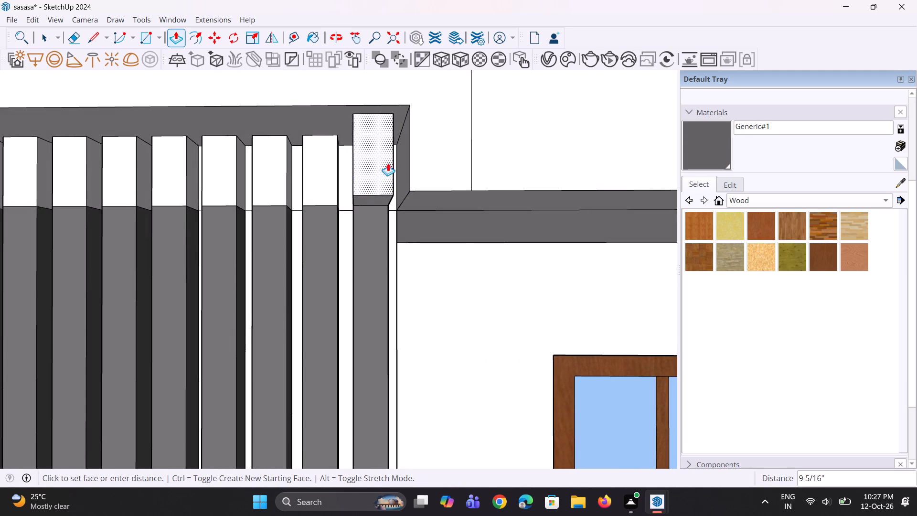
left_click(332, 219)
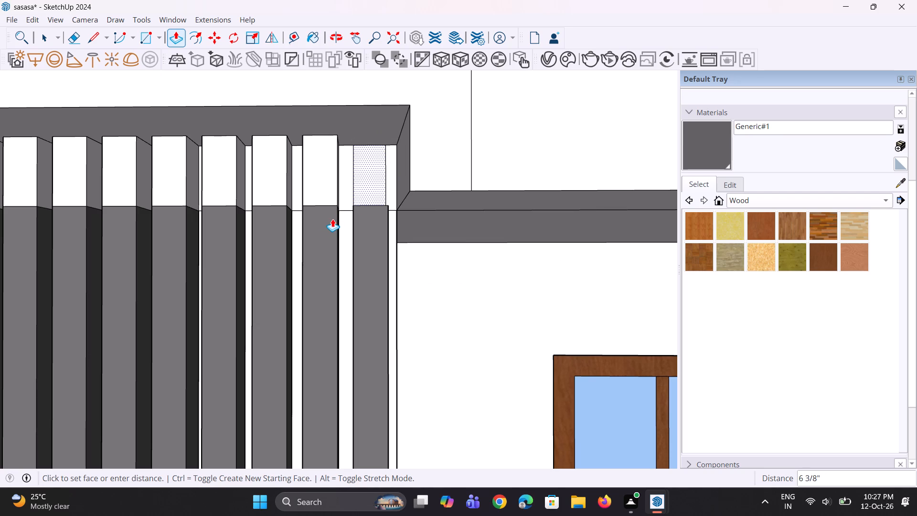
Repeat the same push on the white top sections of the following slats, working along the facade away from the balcony.
middle_click_drag(373, 169, 436, 217)
double_click(326, 161)
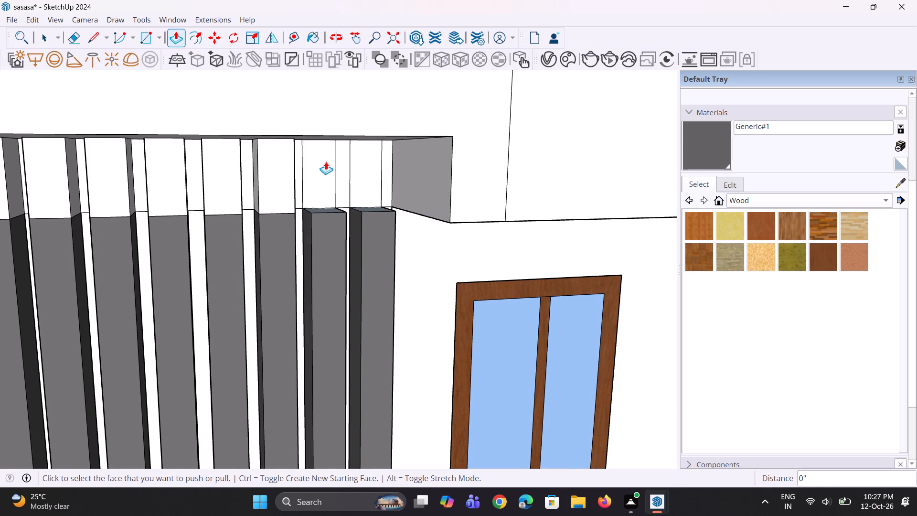
double_click(294, 176)
double_click(229, 184)
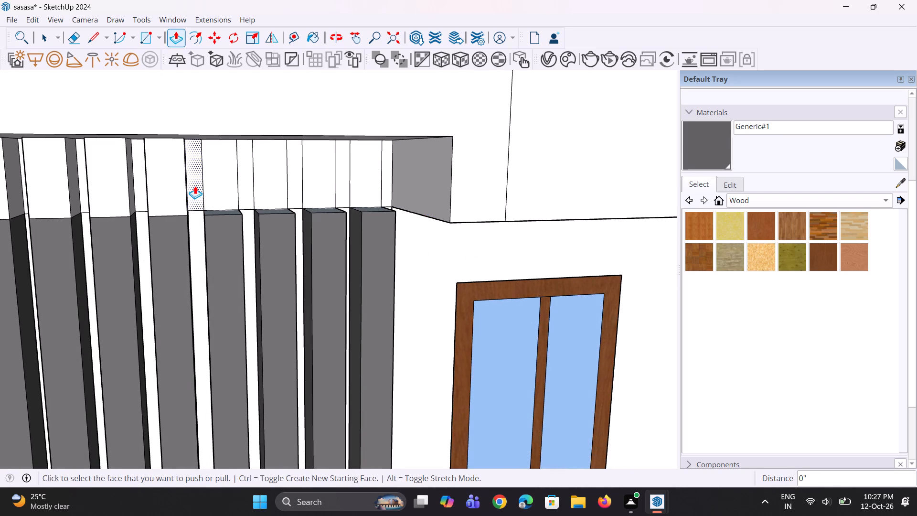
double_click(183, 187)
scroll(211, 183, "down", 5)
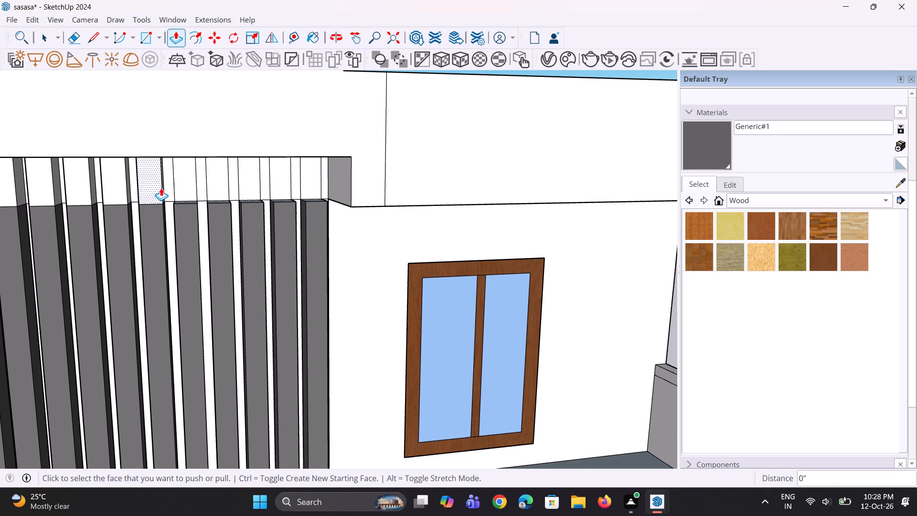
double_click(159, 188)
scroll(262, 205, "down", 8)
scroll(205, 197, "up", 6)
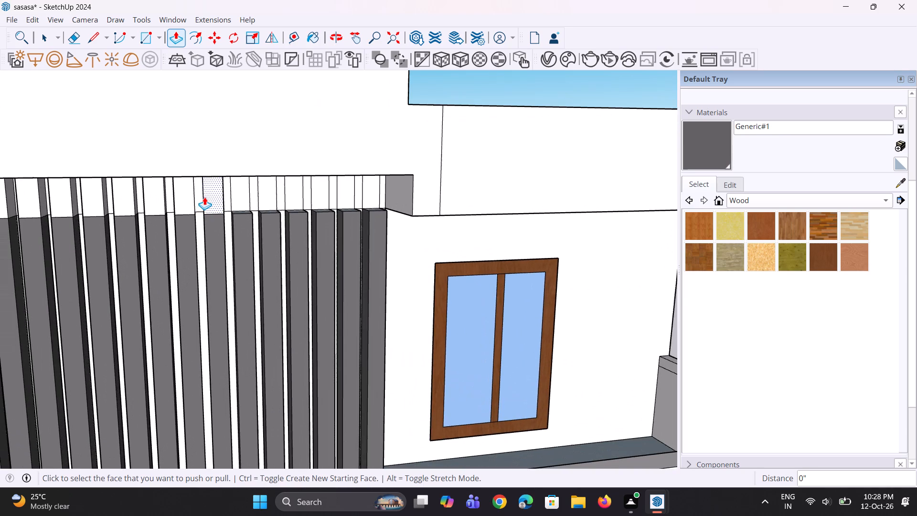
double_click(204, 197)
double_click(188, 200)
double_click(156, 204)
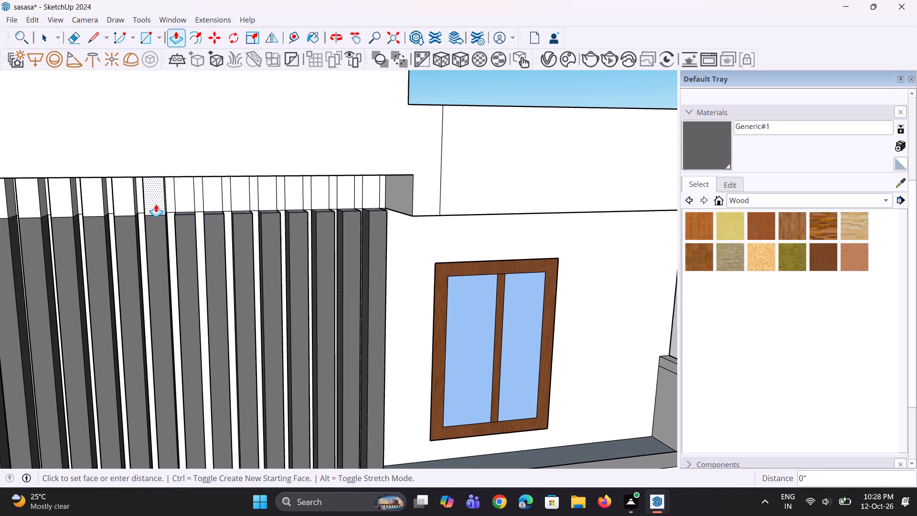
double_click(130, 207)
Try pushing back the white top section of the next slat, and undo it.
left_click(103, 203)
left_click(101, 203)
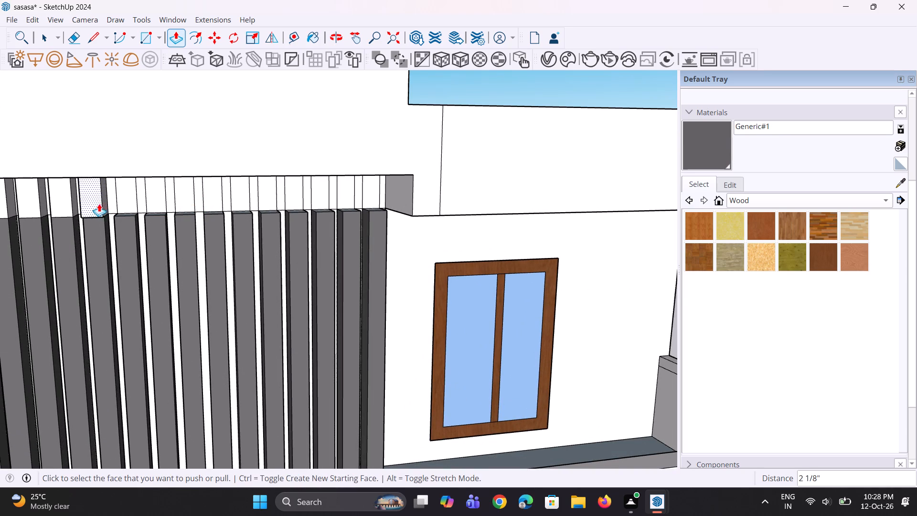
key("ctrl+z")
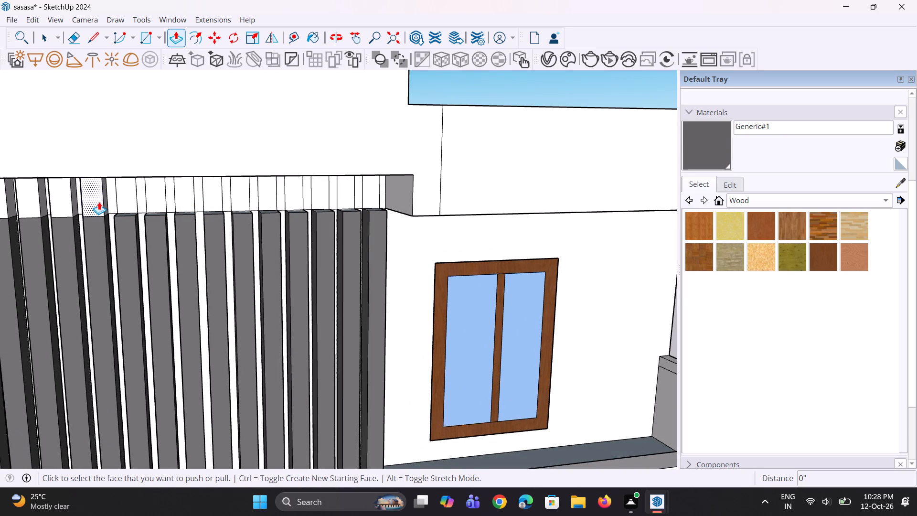
Push the white top sections of all remaining slats back flush with the wall, up to the last slat beside the window wall.
left_click(99, 202)
left_click(125, 199)
double_click(75, 202)
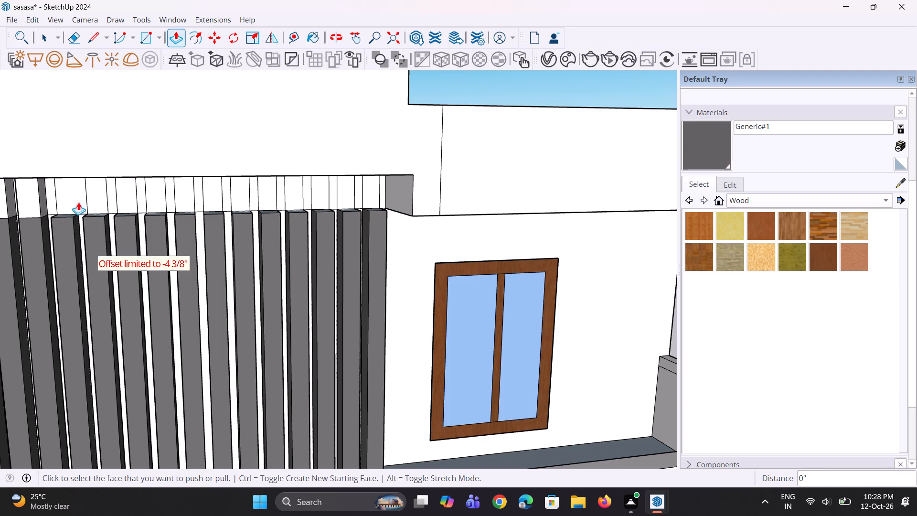
scroll(183, 211, "down", 4)
scroll(75, 198, "up", 3)
double_click(89, 203)
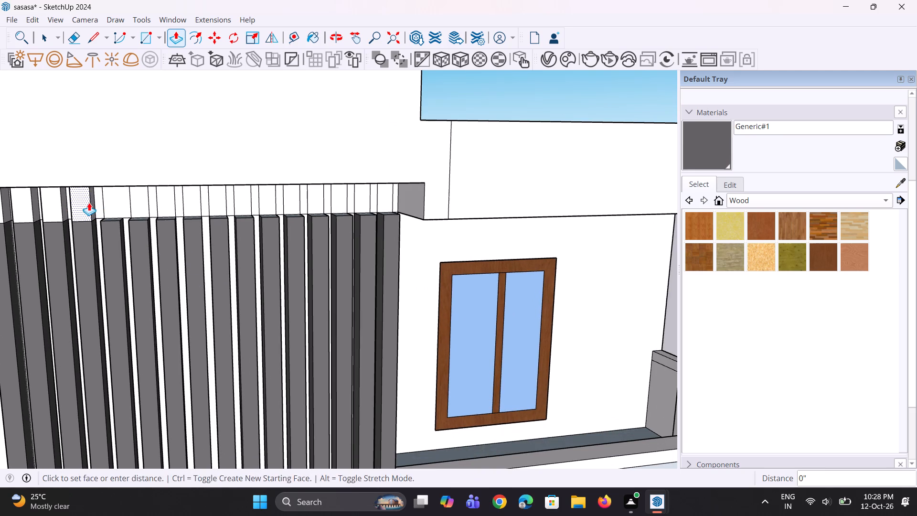
left_click(65, 206)
left_click(65, 206)
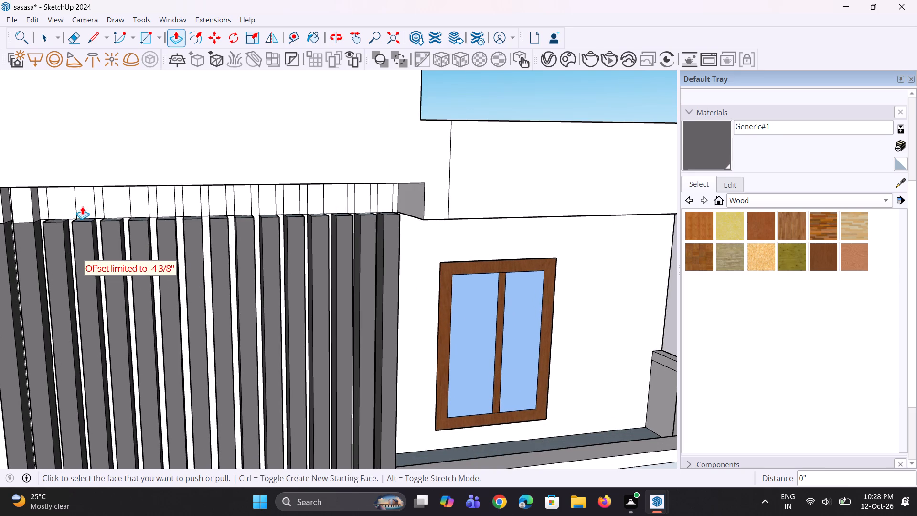
scroll(142, 208, "down", 8)
scroll(107, 198, "up", 6)
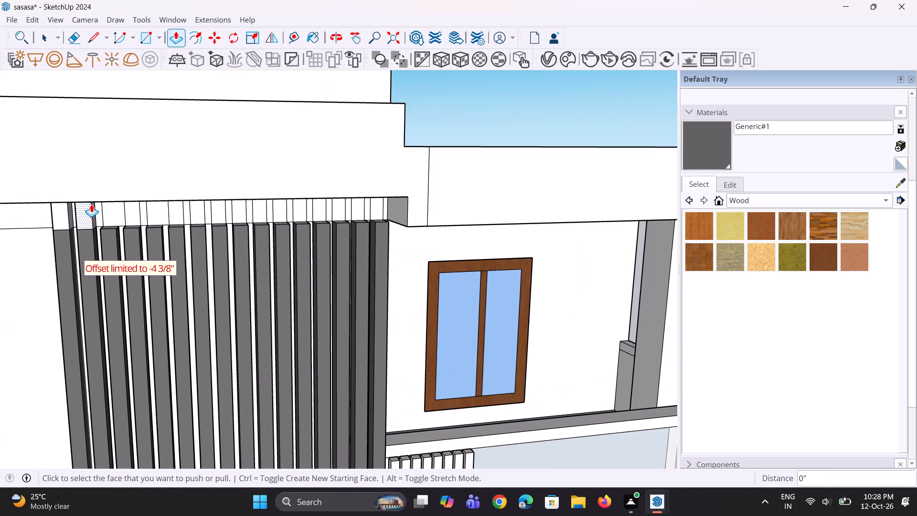
double_click(91, 204)
double_click(70, 217)
scroll(92, 219, "down", 5)
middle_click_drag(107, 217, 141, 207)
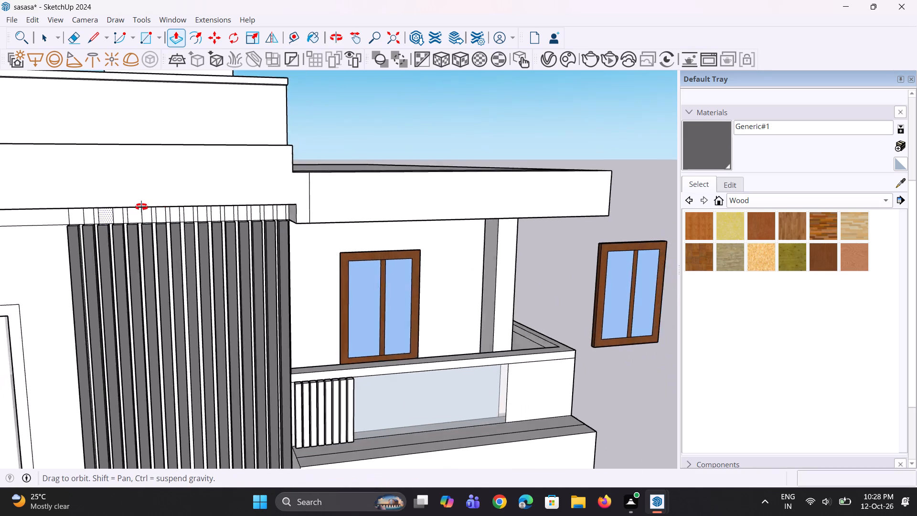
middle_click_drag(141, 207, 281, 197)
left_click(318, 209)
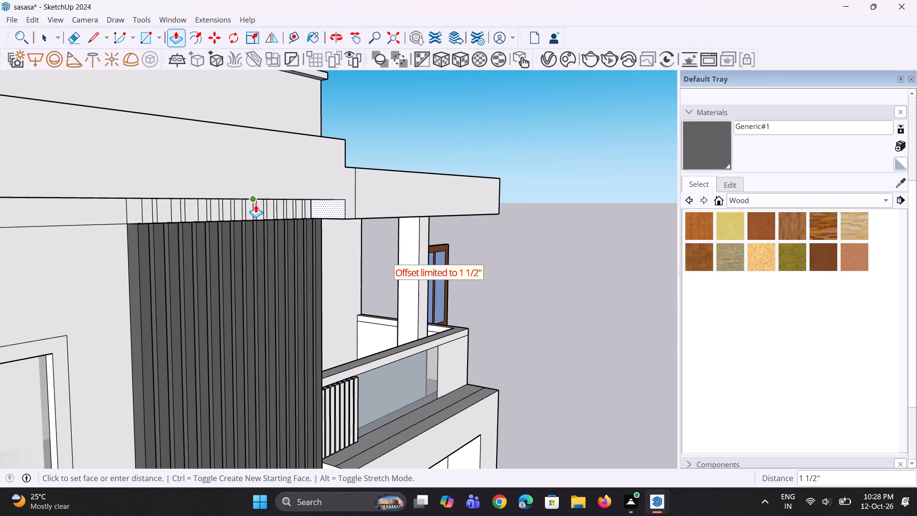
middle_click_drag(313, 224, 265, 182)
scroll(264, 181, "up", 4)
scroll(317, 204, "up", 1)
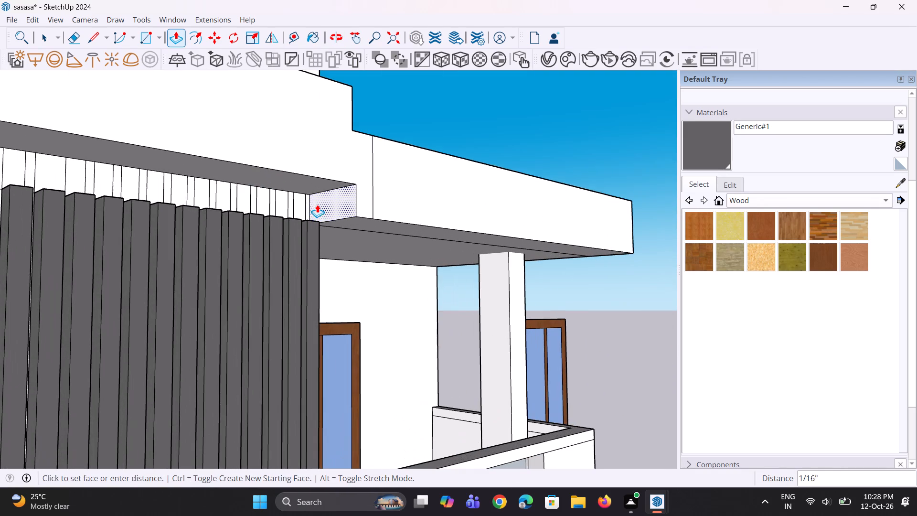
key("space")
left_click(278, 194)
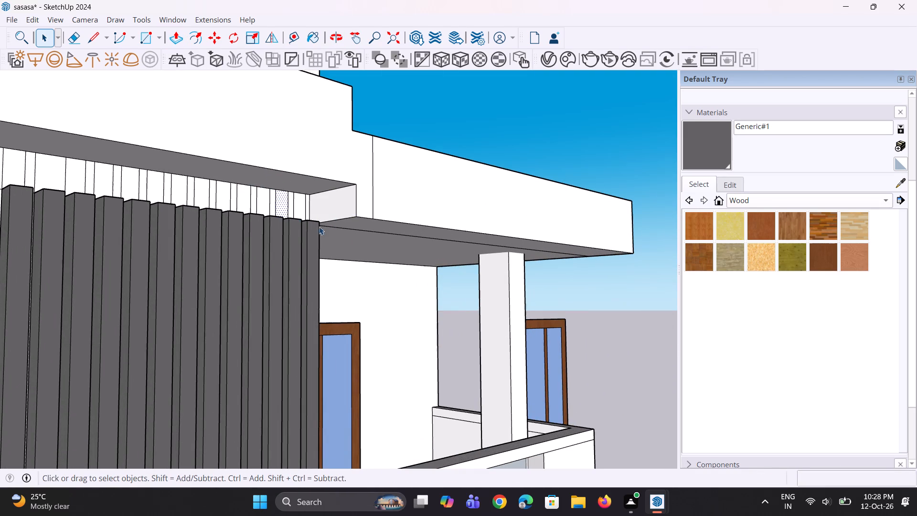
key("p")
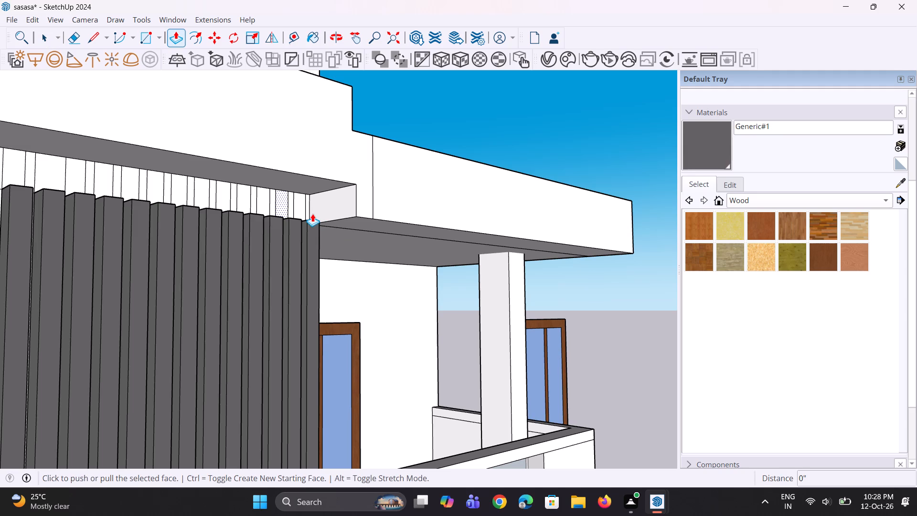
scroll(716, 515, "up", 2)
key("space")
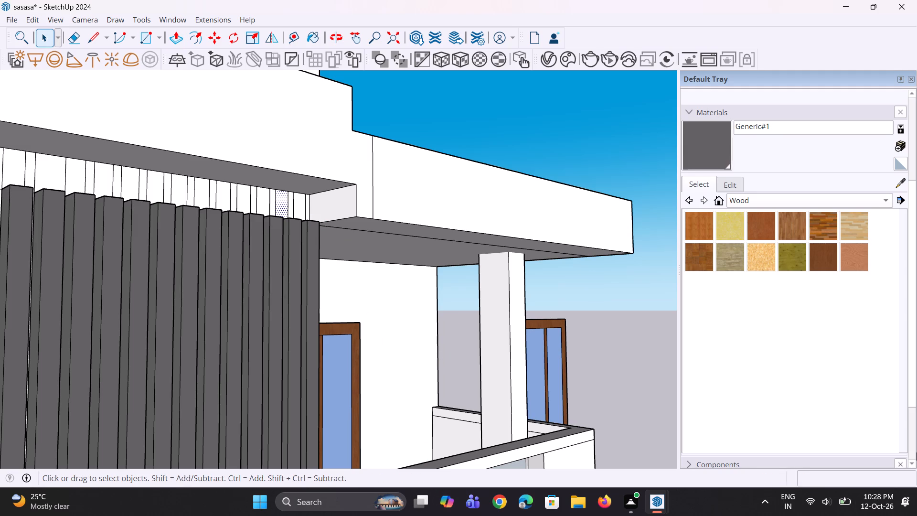
Erase the long and short inner lines on the top face of the front parapet cap.
scroll(643, 203, "down", 5)
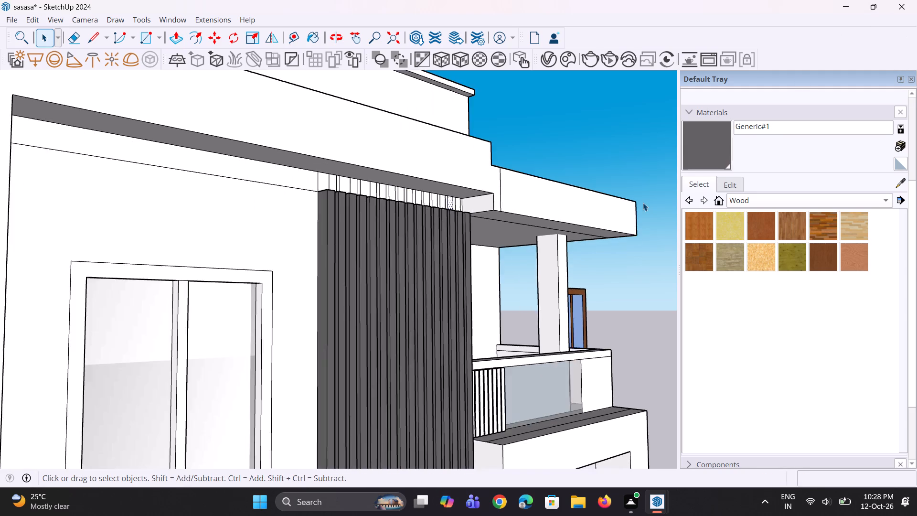
scroll(643, 203, "down", 5)
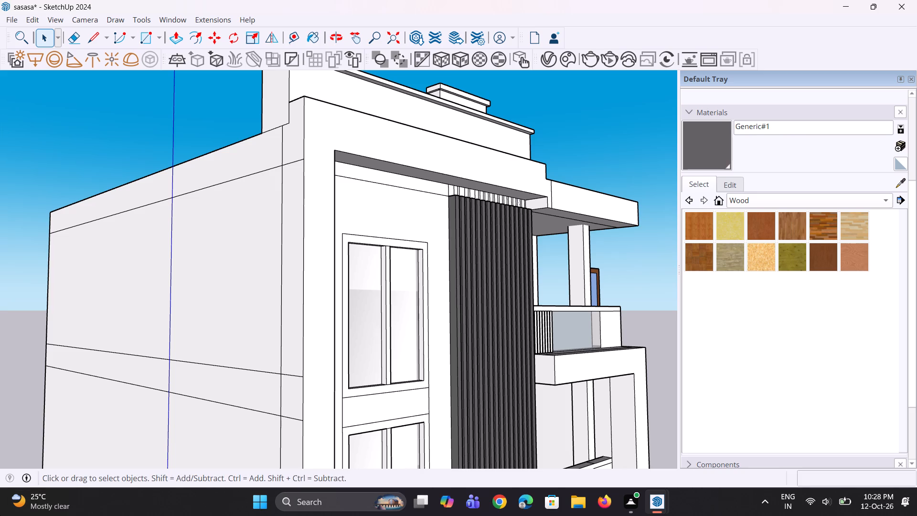
middle_click_drag(298, 357, 255, 485)
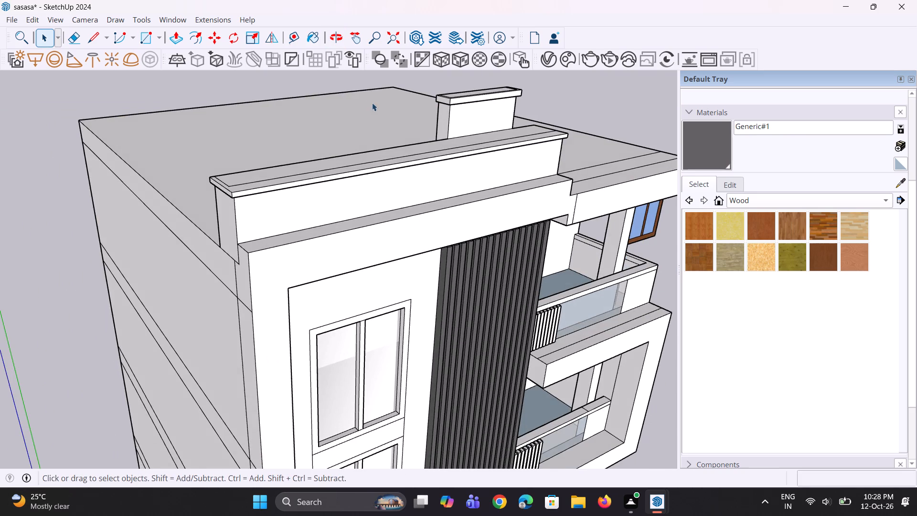
scroll(343, 152, "up", 1)
scroll(327, 187, "up", 3)
middle_click_drag(327, 187, 355, 237)
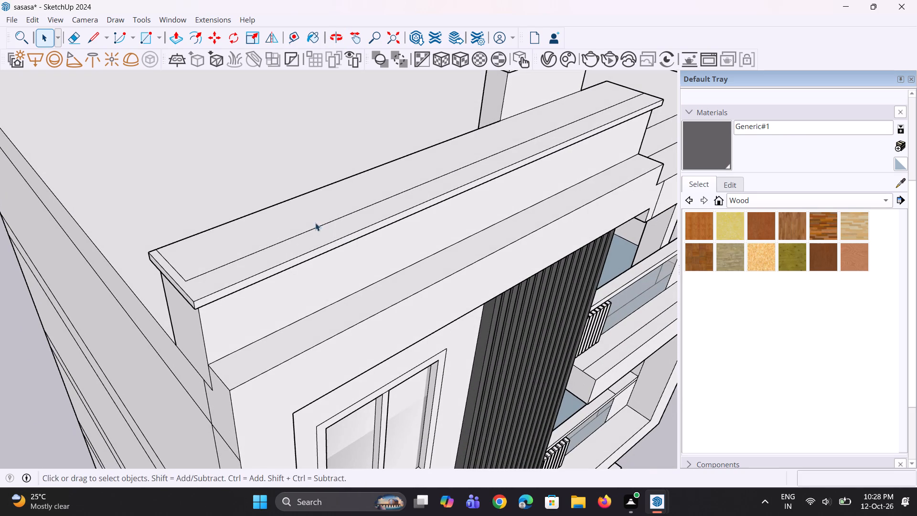
key("e")
left_click(262, 248)
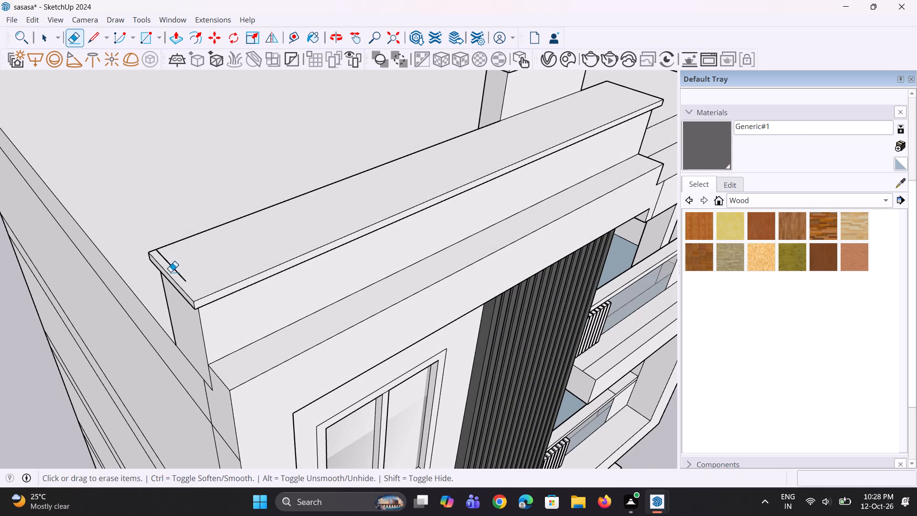
left_click(177, 270)
Pull the top face of the front parapet cap up by about 5 1/8".
scroll(178, 270, "down", 5)
middle_click_drag(182, 269, 204, 238)
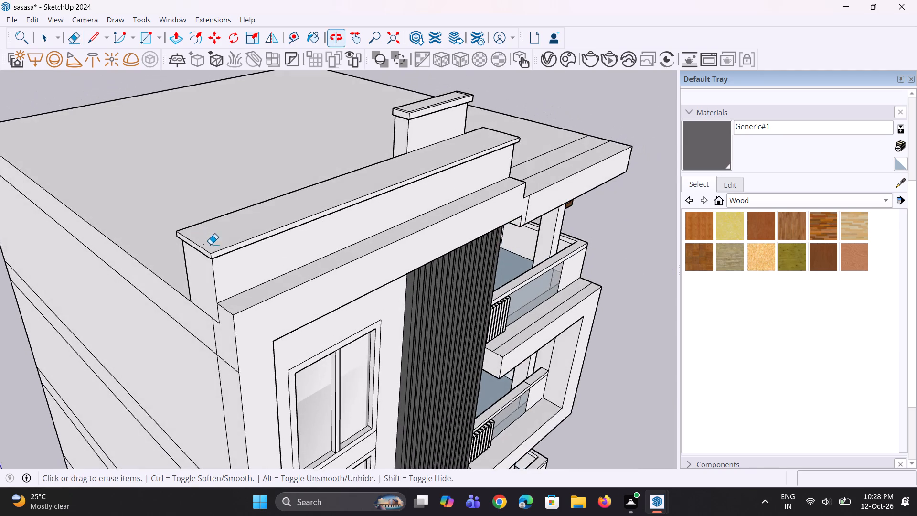
scroll(213, 246, "up", 2)
key("p")
left_click(290, 216)
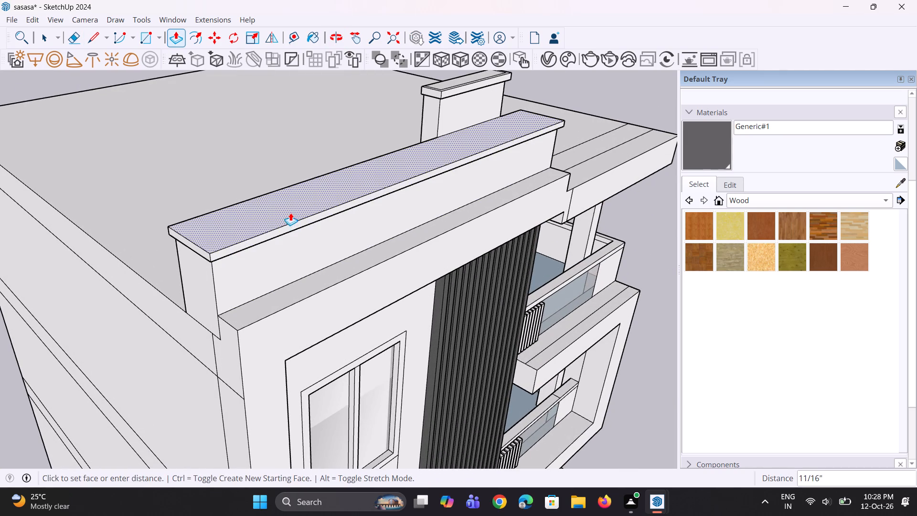
left_click(290, 205)
Push the underside of the parapet cap's front overhang upward by about 2 1/2".
middle_click_drag(300, 223, 309, 125)
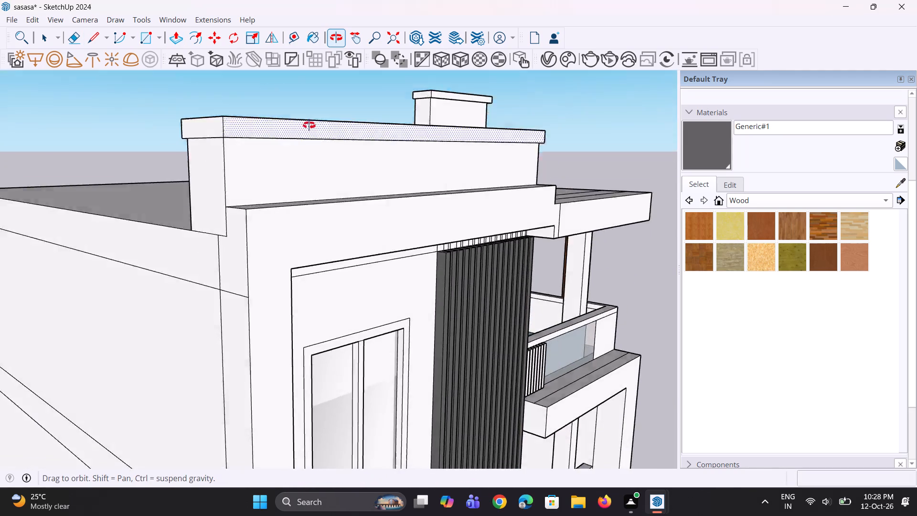
middle_click_drag(309, 125, 310, 121)
scroll(299, 135, "up", 3)
middle_click_drag(302, 133, 309, 107)
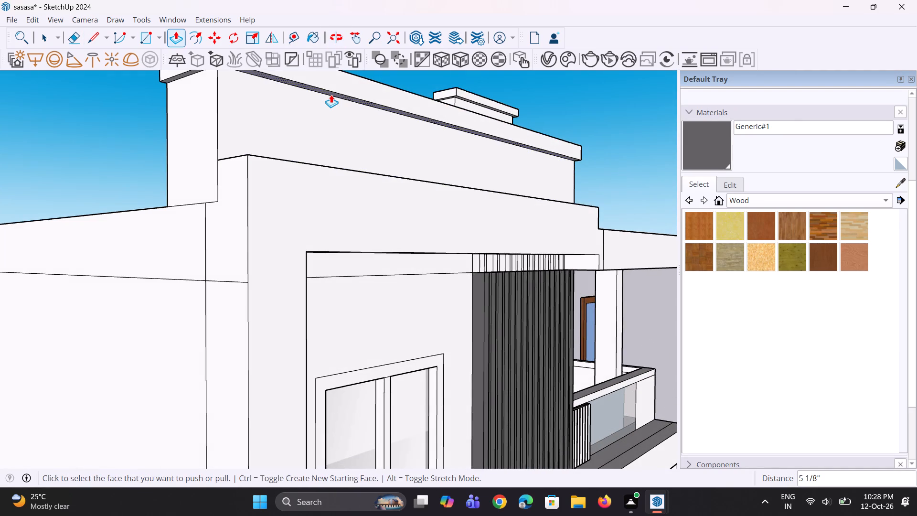
left_click(331, 95)
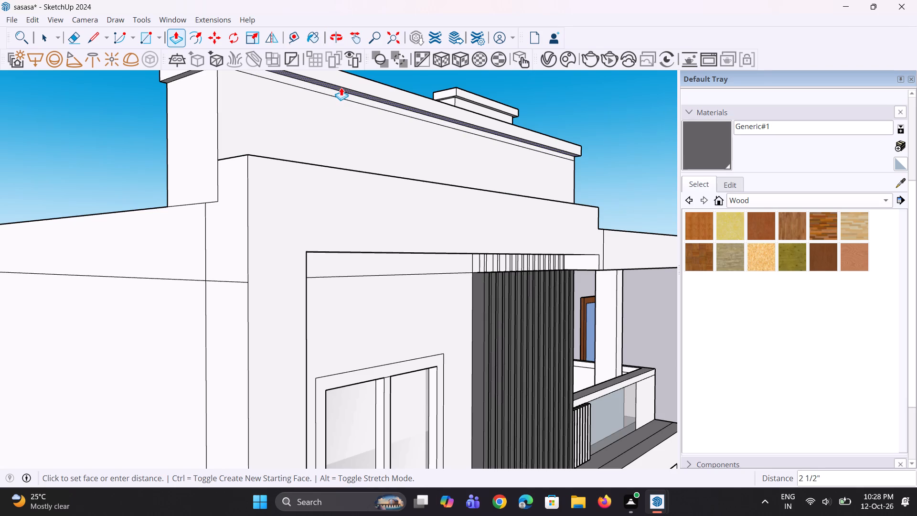
left_click(341, 87)
Raise the top face of the roof band in front of the parapet by about 4 3/8".
middle_click_drag(345, 122, 303, 258)
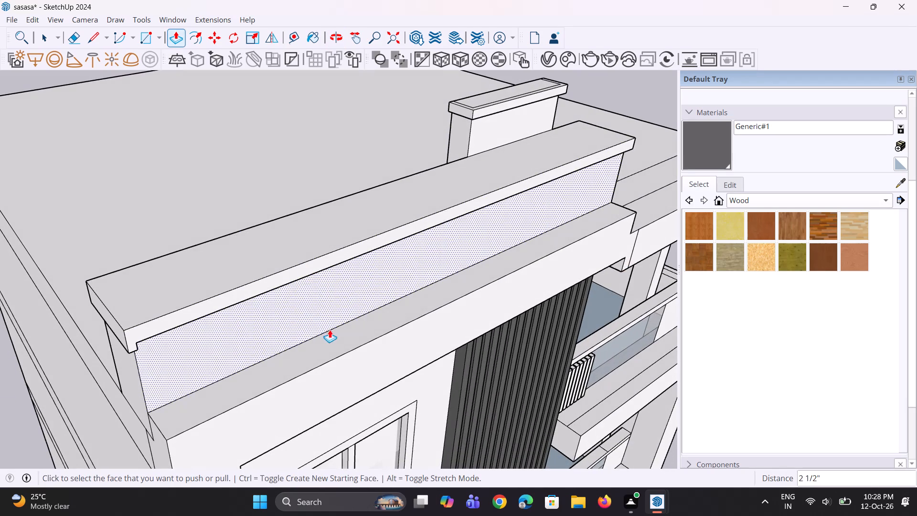
left_click(337, 337)
left_click(333, 327)
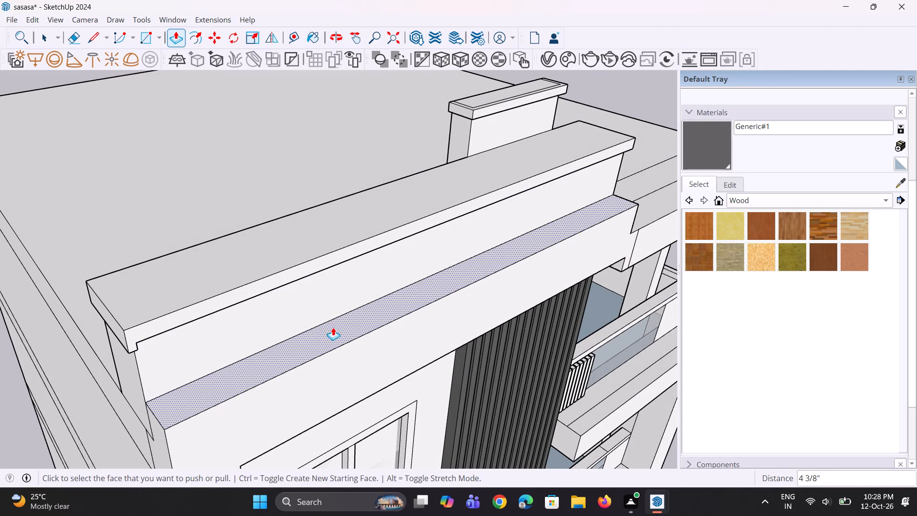
Push the underside of the roof band above the window and slats upward by about 6 3/8".
middle_click_drag(374, 366, 383, 177)
scroll(401, 252, "up", 2)
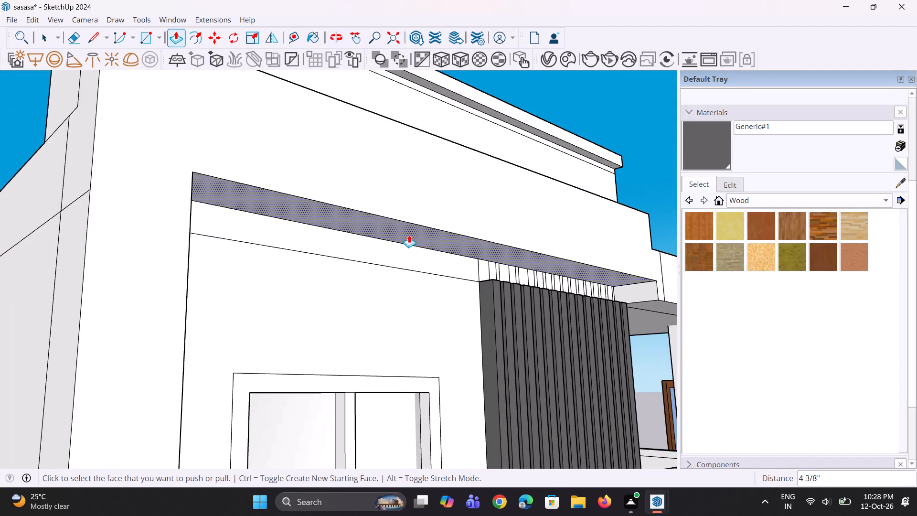
left_click(409, 235)
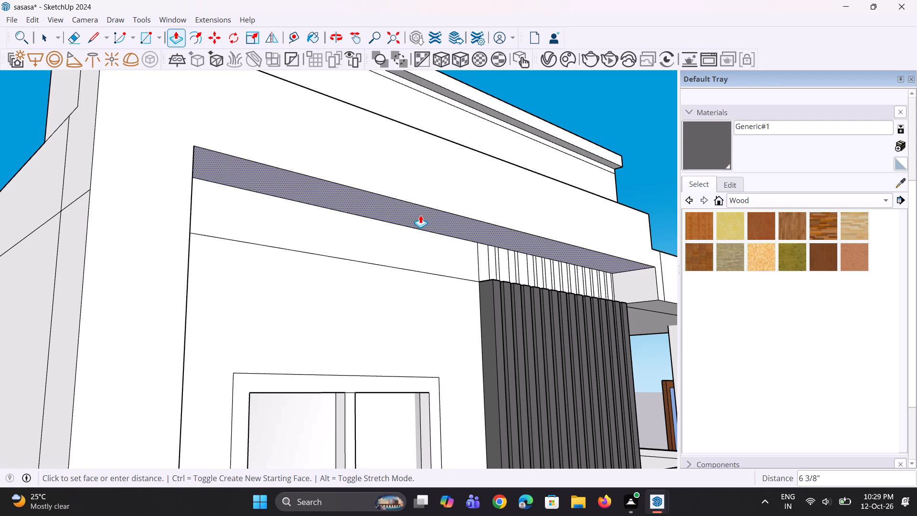
left_click(420, 215)
Push the same roof band's underside up by a further 2 3/8" or so.
scroll(357, 224, "down", 4)
middle_click_drag(416, 240, 389, 262)
scroll(286, 230, "up", 2)
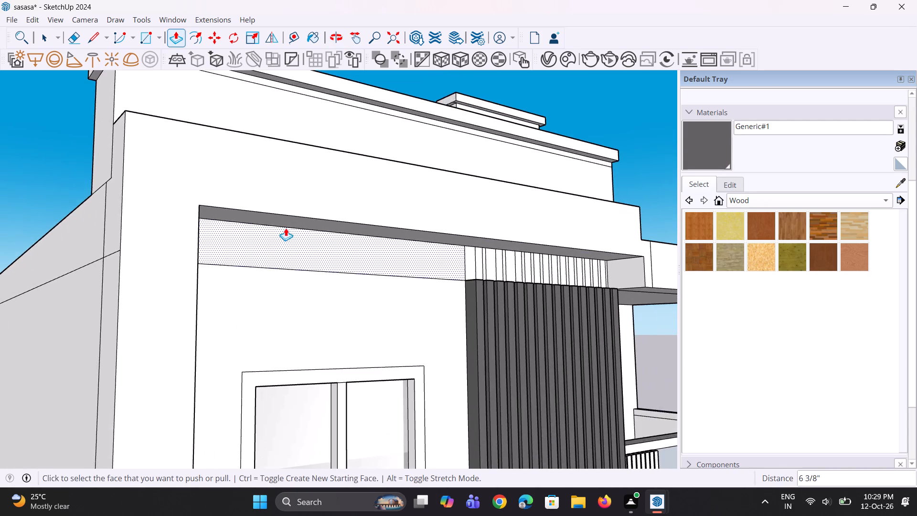
middle_click_drag(286, 228, 297, 192)
left_click(301, 190)
left_click(306, 184)
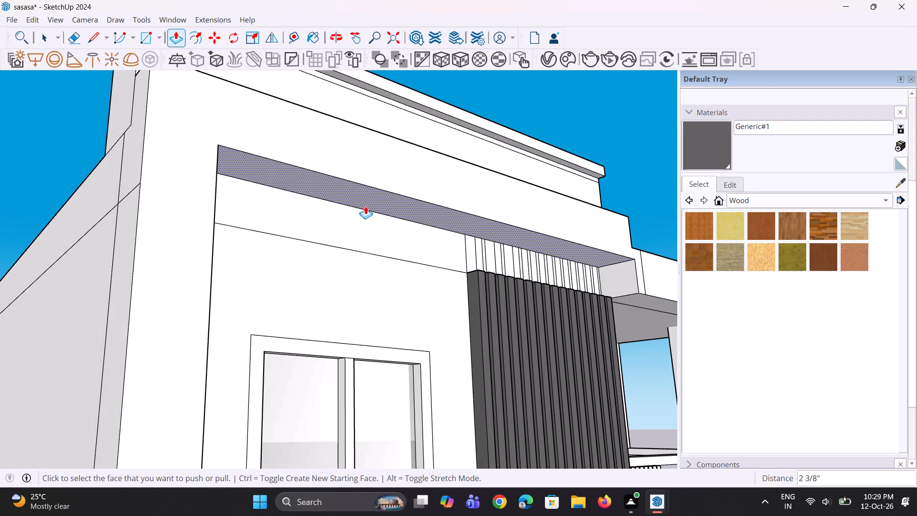
Push the underside of the adjoining balcony roof band upward by about 2 5/16".
middle_click_drag(343, 217, 227, 312)
scroll(338, 219, "down", 1)
scroll(226, 297, "down", 5)
middle_click_drag(505, 344, 508, 242)
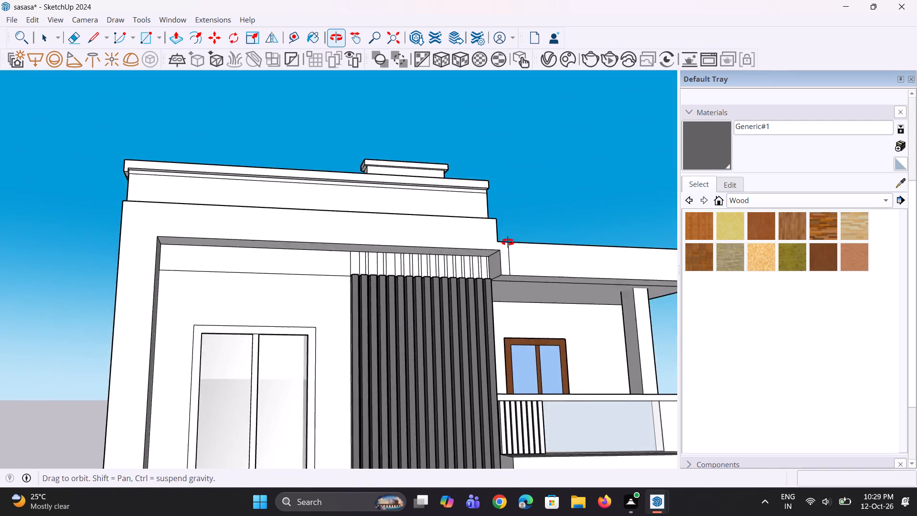
middle_click_drag(508, 242, 511, 227)
scroll(511, 227, "down", 1)
scroll(494, 266, "up", 4)
left_click(513, 265)
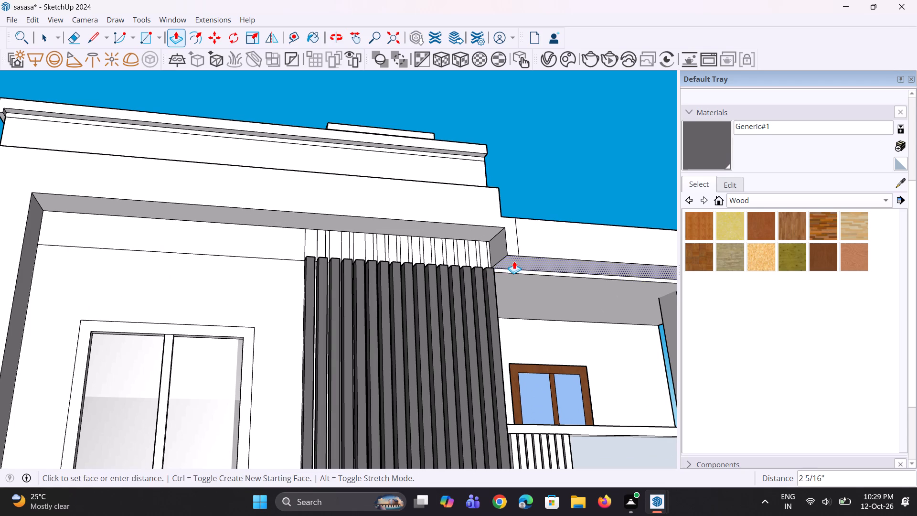
left_click(514, 259)
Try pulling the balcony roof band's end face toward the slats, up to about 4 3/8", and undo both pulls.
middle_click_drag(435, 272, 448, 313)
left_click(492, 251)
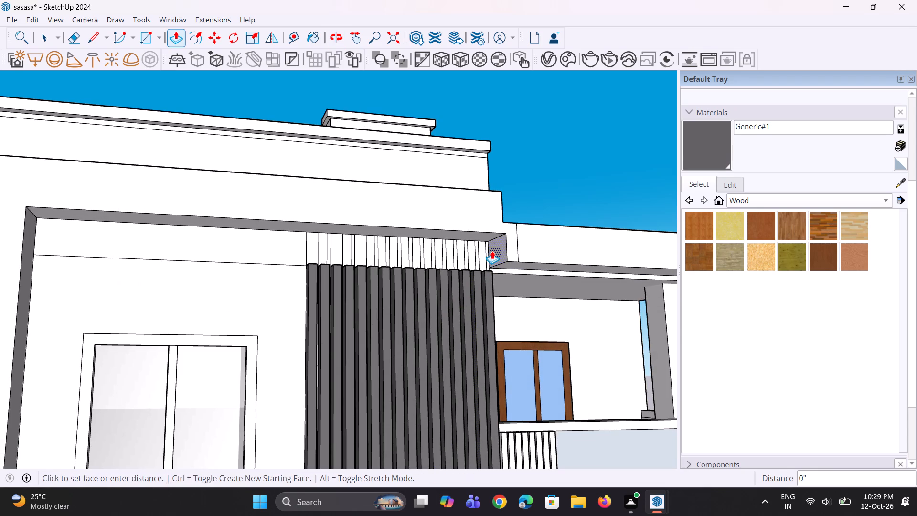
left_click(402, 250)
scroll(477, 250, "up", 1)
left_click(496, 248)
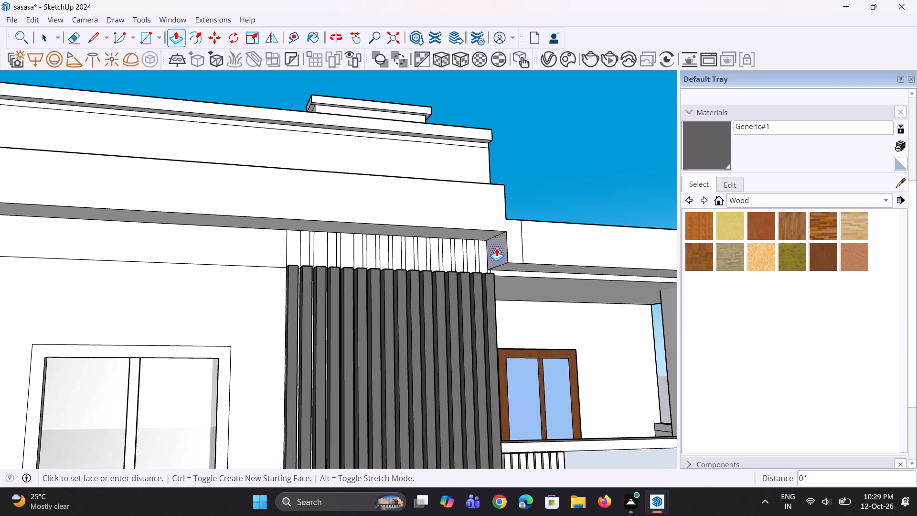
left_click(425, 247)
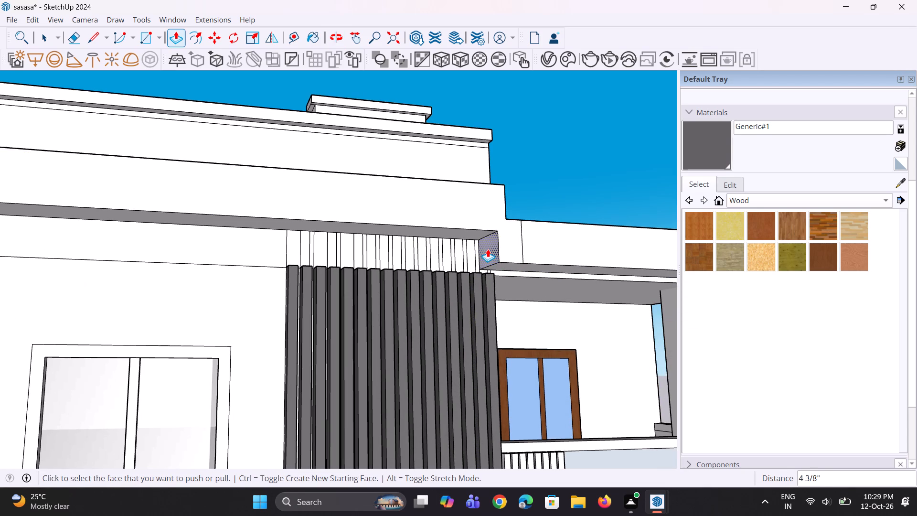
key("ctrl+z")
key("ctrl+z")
Erase the row of thin vertical lines on the wall strip between the slat tops and the roof band.
key("e")
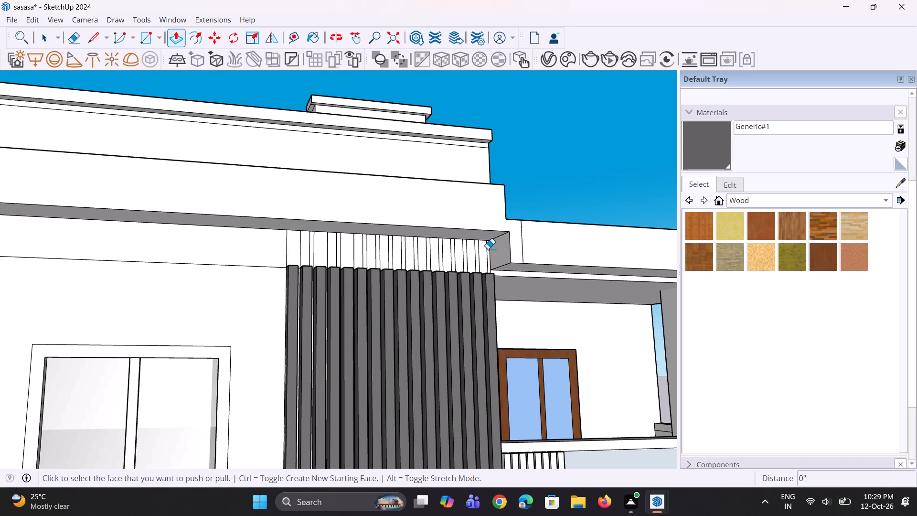
left_click_drag(477, 252, 393, 252)
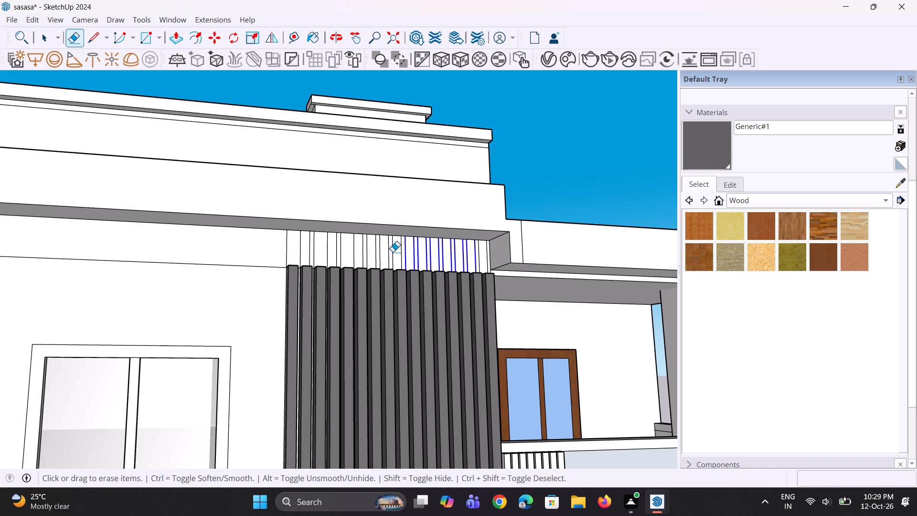
left_click_drag(393, 252, 300, 253)
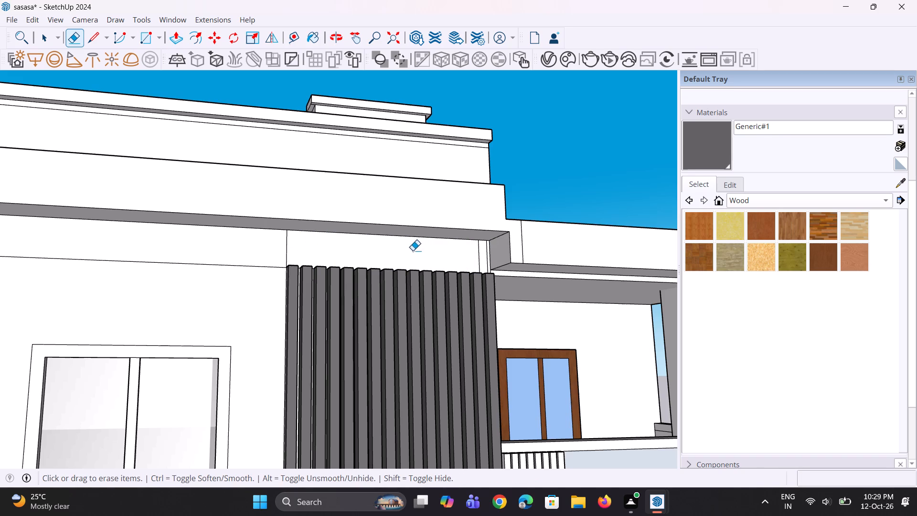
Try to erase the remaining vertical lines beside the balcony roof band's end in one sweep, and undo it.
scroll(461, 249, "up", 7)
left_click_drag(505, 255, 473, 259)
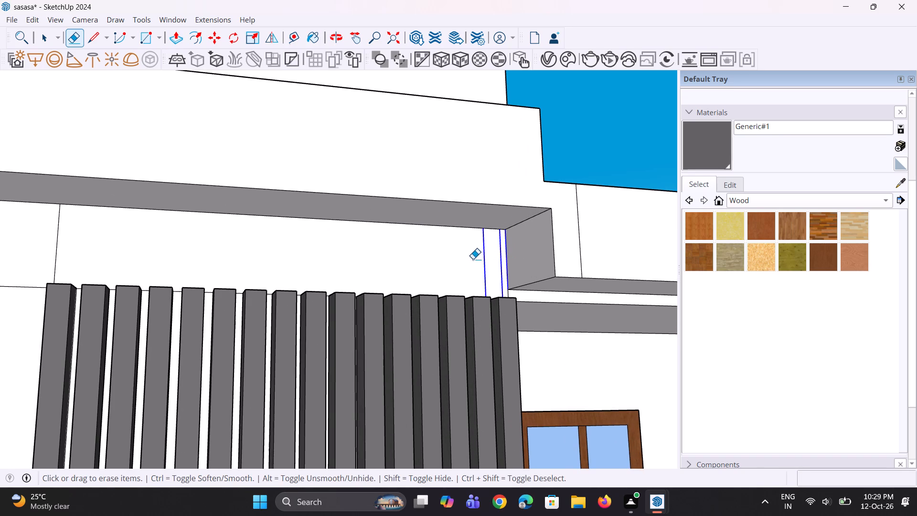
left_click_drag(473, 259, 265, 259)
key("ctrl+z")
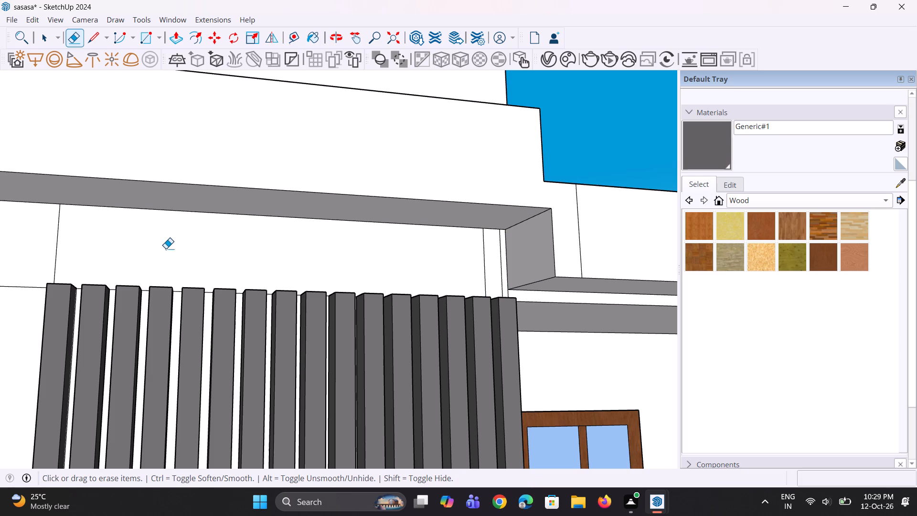
Erase the leftover vertical lines above the slats individually, beside the balcony roof band's end and at the slats' window-side edge.
scroll(456, 273, "up", 2)
left_click(508, 264)
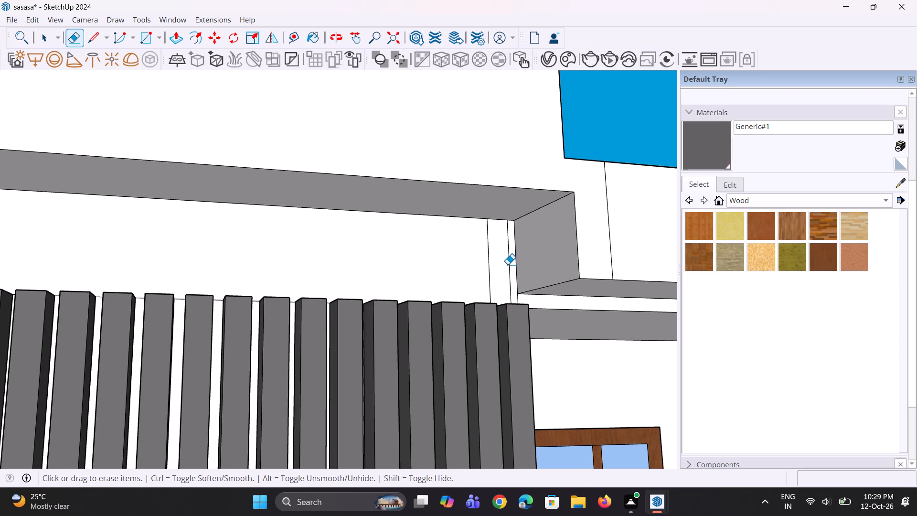
left_click(510, 267)
scroll(510, 290, "up", 7)
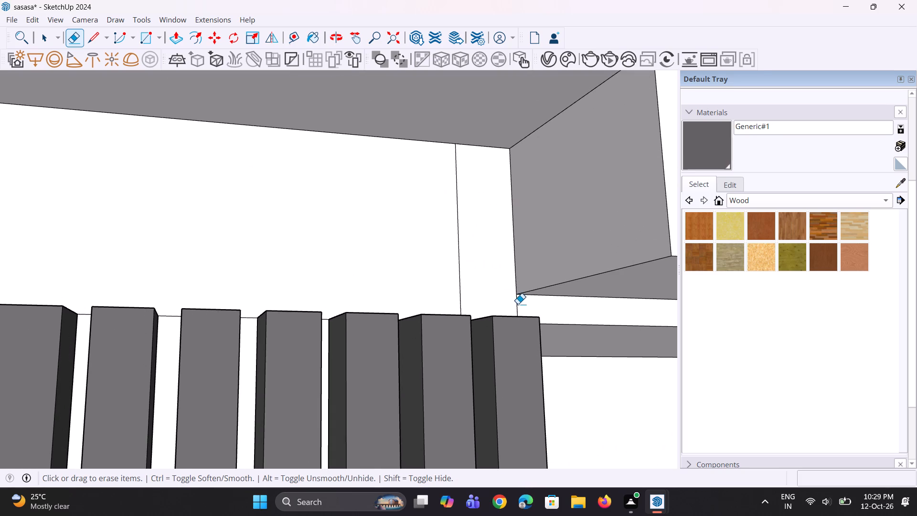
left_click(518, 304)
left_click(462, 285)
left_click(462, 285)
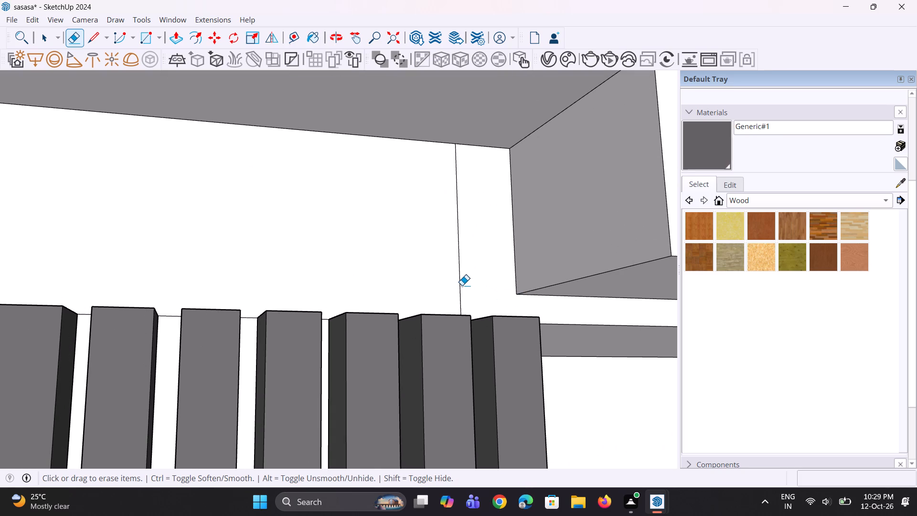
left_click(460, 285)
scroll(462, 286, "down", 11)
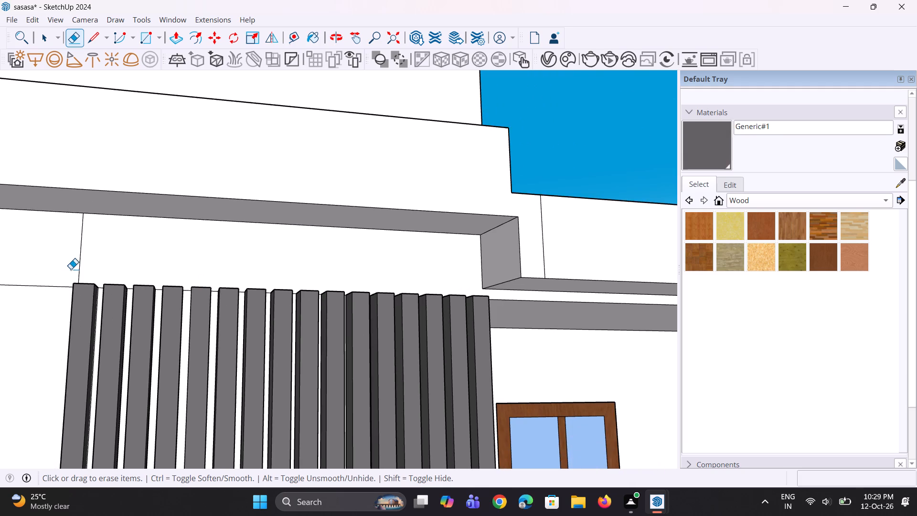
scroll(72, 268, "up", 2)
left_click(81, 264)
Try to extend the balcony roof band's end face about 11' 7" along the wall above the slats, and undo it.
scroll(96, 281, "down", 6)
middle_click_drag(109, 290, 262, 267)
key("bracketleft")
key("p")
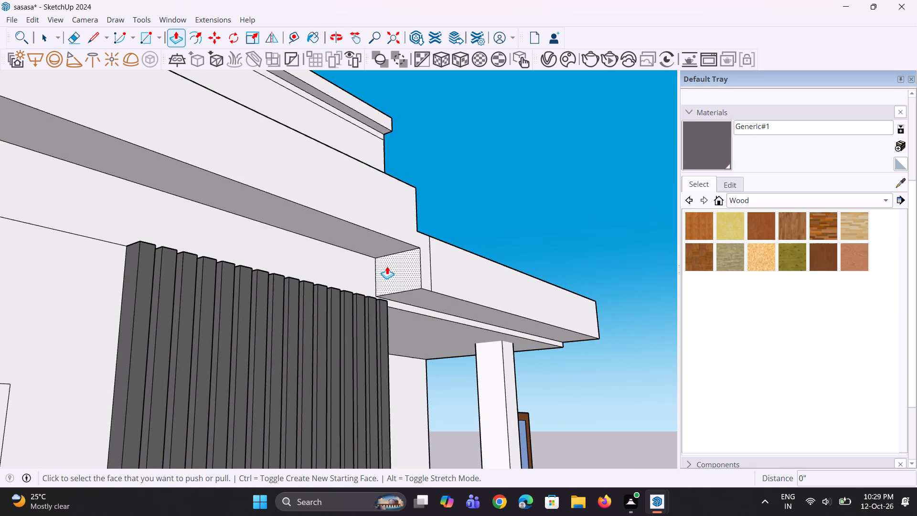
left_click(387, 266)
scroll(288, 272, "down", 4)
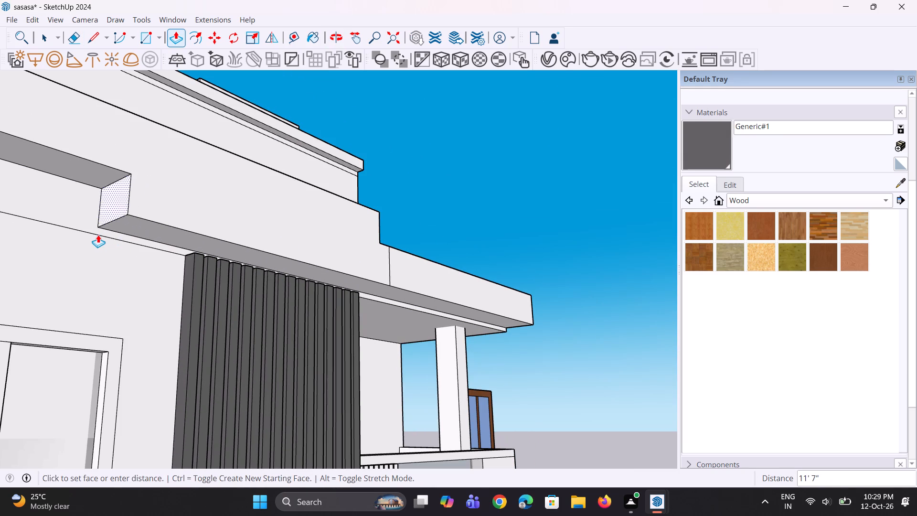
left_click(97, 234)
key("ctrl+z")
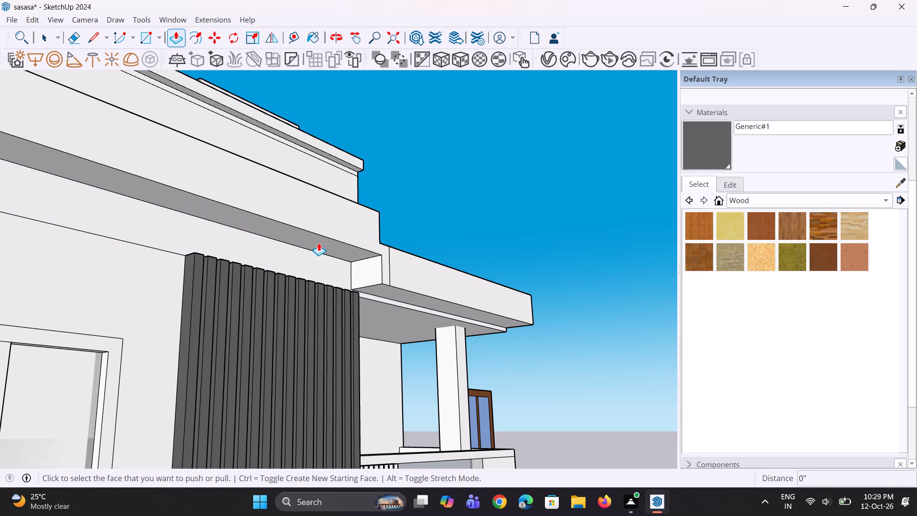
Extrude the balcony roof band's end face about 13' 9 11/16" along the wall past the slats, using a new starting face.
left_click(360, 263)
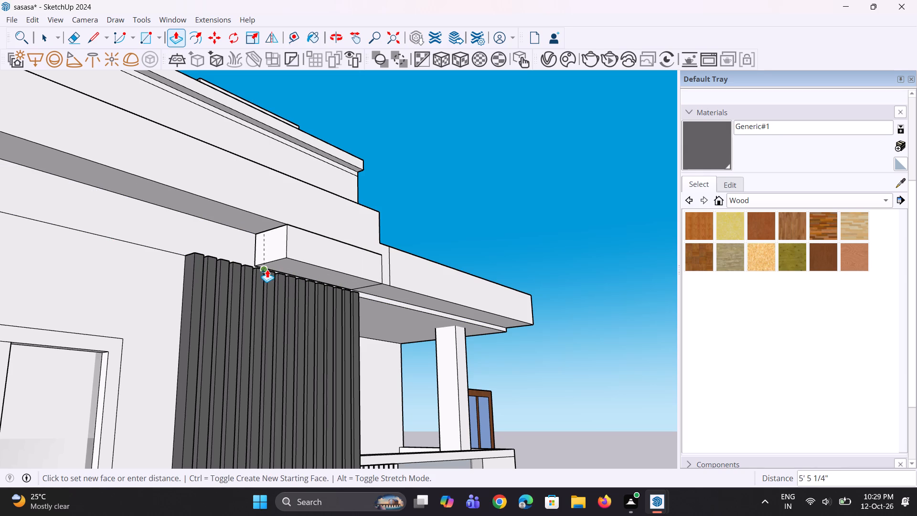
scroll(267, 269, "down", 4)
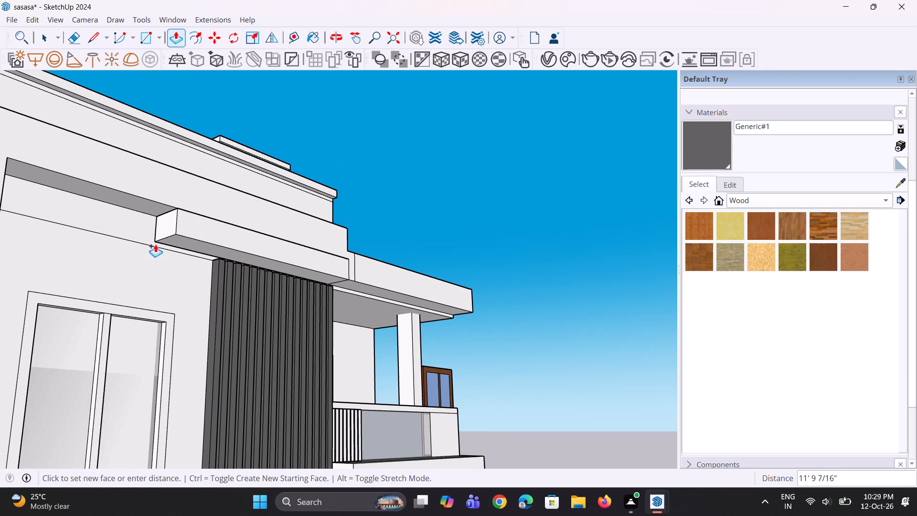
scroll(110, 233, "down", 2)
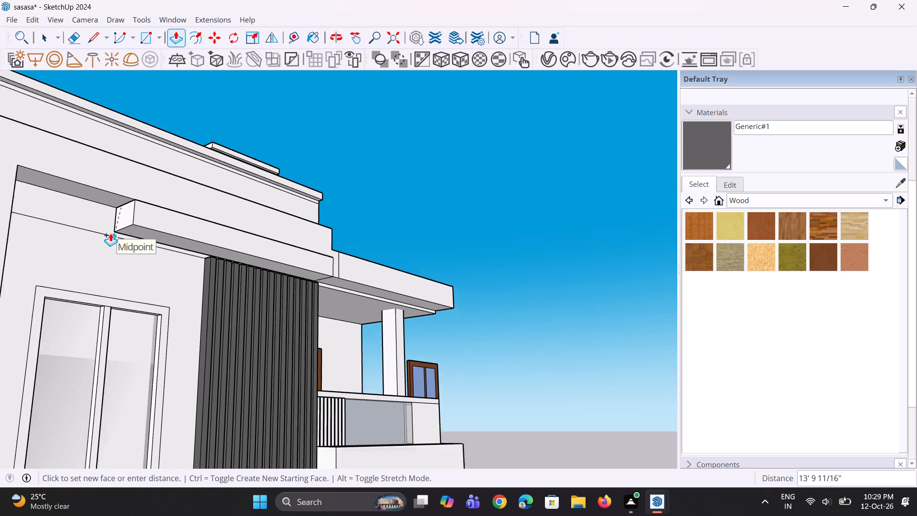
scroll(110, 233, "down", 2)
left_click(110, 233)
Erase the two vertical seam lines where the extended band meets the front face of the balcony roof band.
middle_click_drag(373, 259, 245, 303)
scroll(265, 257, "up", 7)
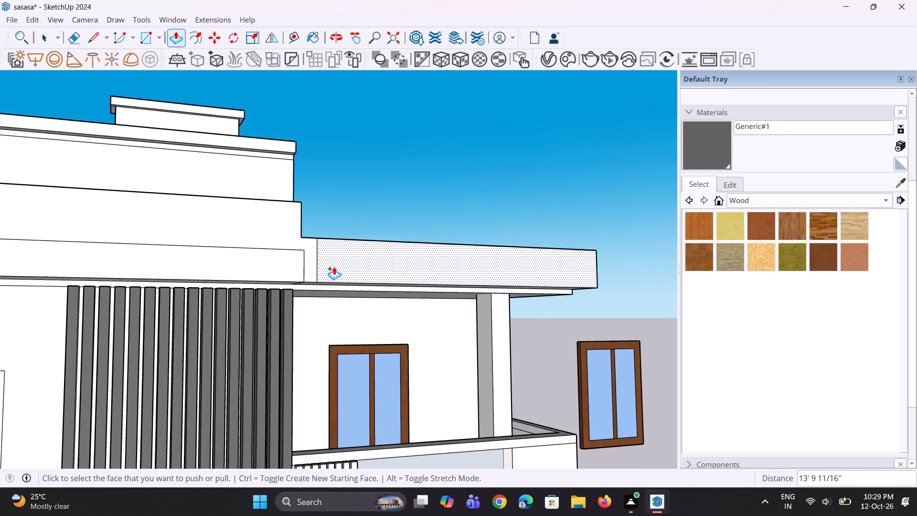
middle_click_drag(334, 267, 235, 311)
key("e")
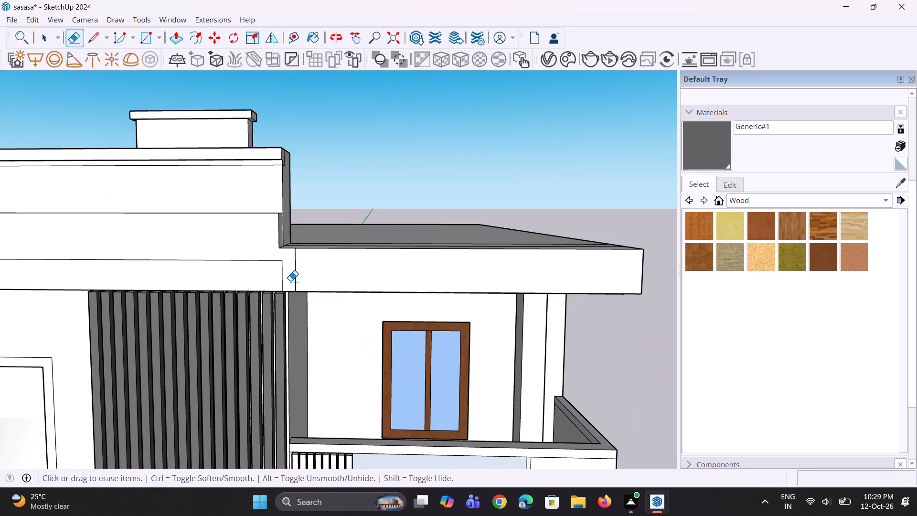
left_click(283, 280)
left_click(297, 271)
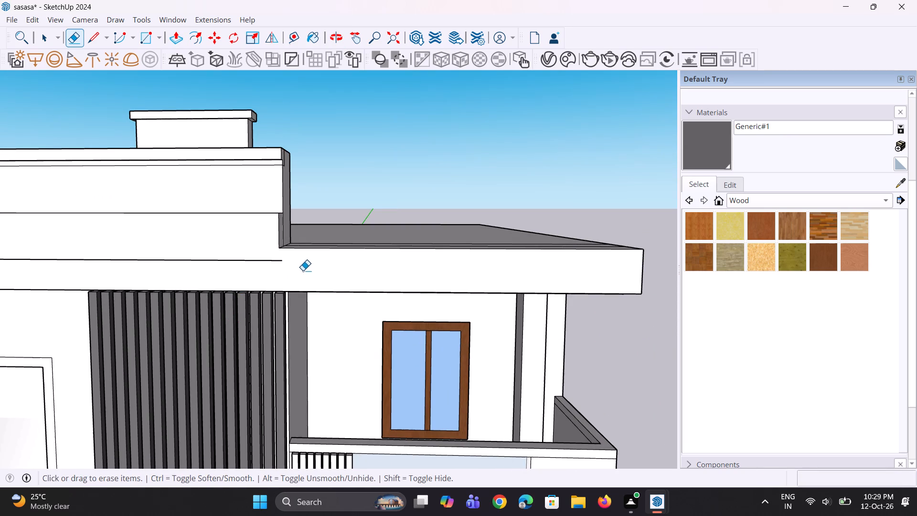
Push the narrow front top face of the balcony roof band down by about 5 7/8", to the horizontal line on the band.
scroll(306, 268, "down", 5)
middle_click_drag(267, 270, 277, 257)
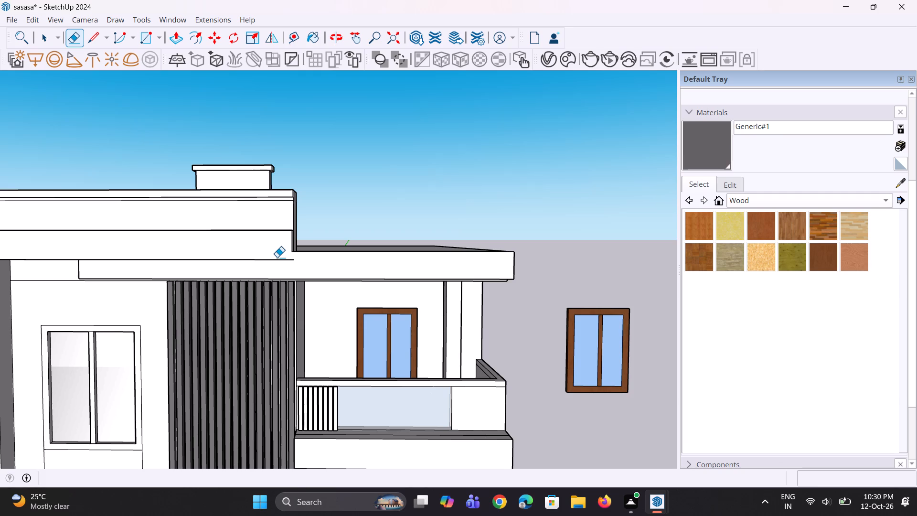
middle_click_drag(357, 287, 281, 304)
scroll(247, 252, "up", 5)
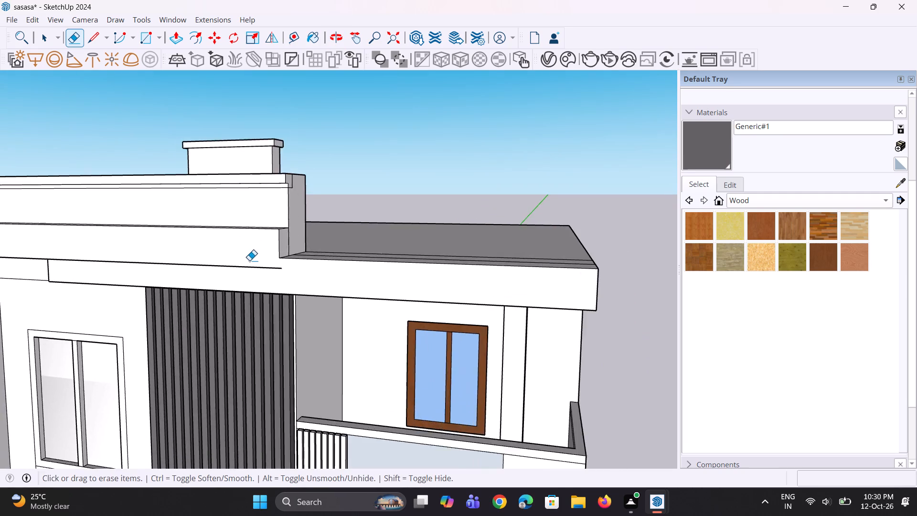
scroll(249, 260, "up", 2)
scroll(291, 274, "up", 2)
scroll(291, 274, "down", 3)
scroll(297, 276, "up", 1)
middle_click_drag(297, 276, 314, 278)
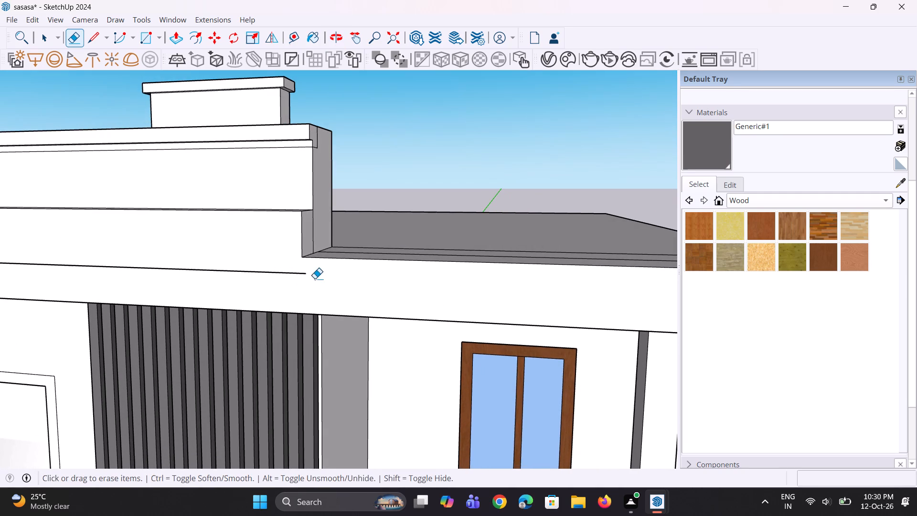
key("p")
scroll(349, 236, "up", 1)
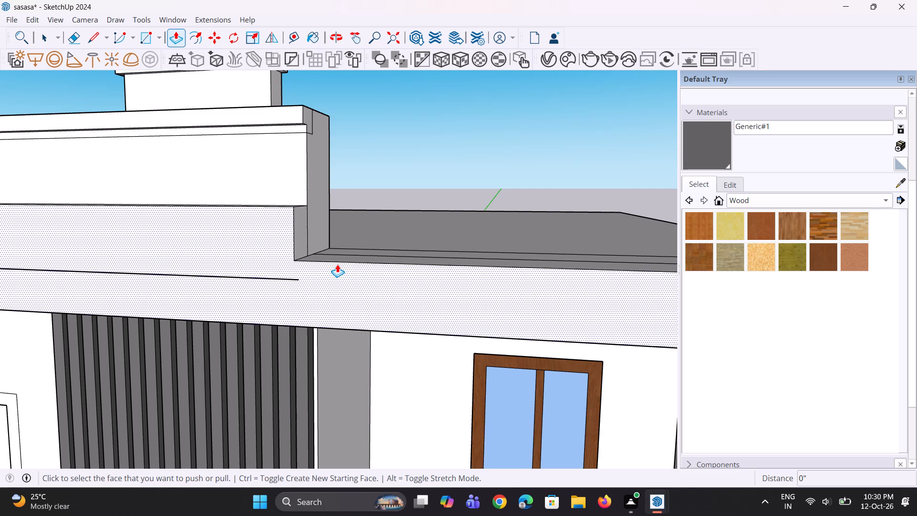
left_click(340, 261)
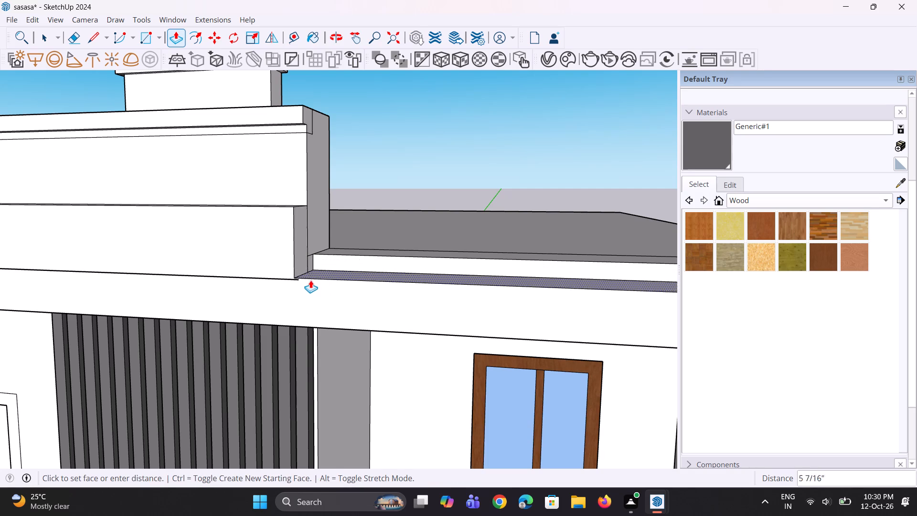
left_click(290, 278)
Erase the short seam line on the ledge beside the front frame's end, where the lowered strip meets the extended band.
middle_click_drag(290, 272, 309, 308)
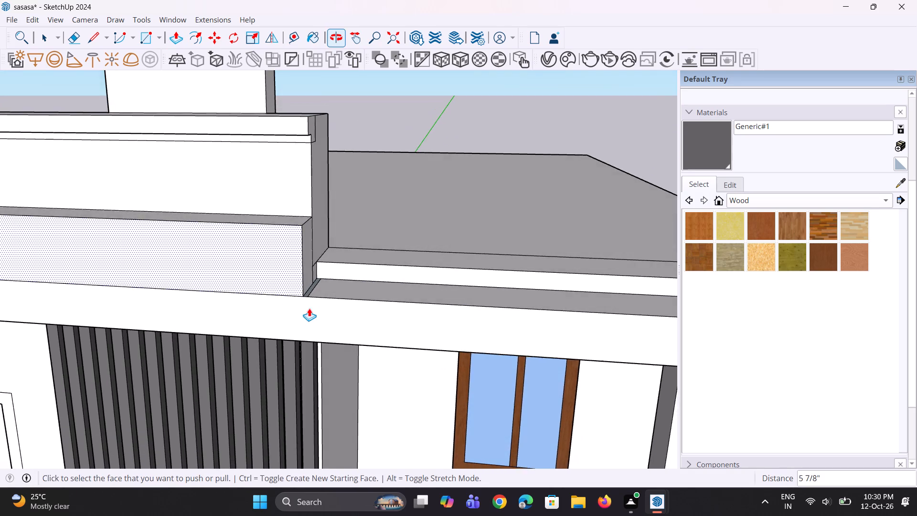
scroll(302, 288, "up", 8)
middle_click_drag(312, 298, 289, 317)
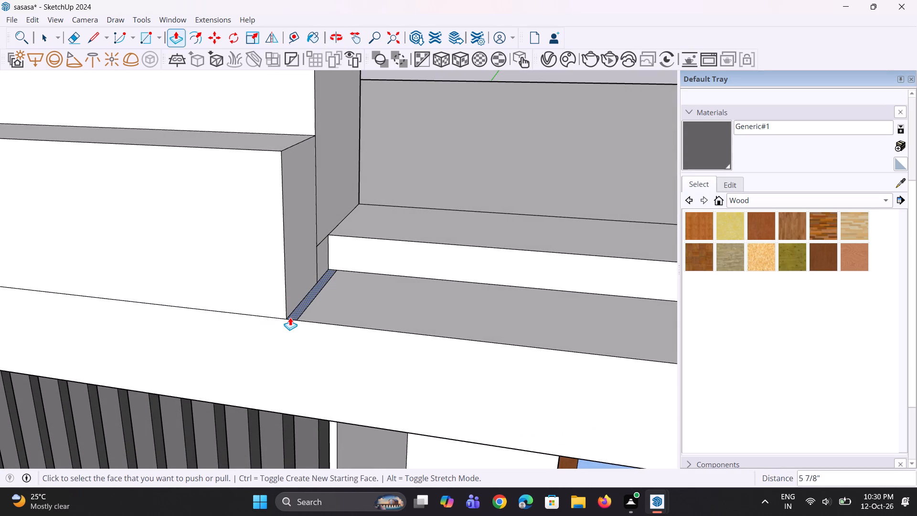
key("e")
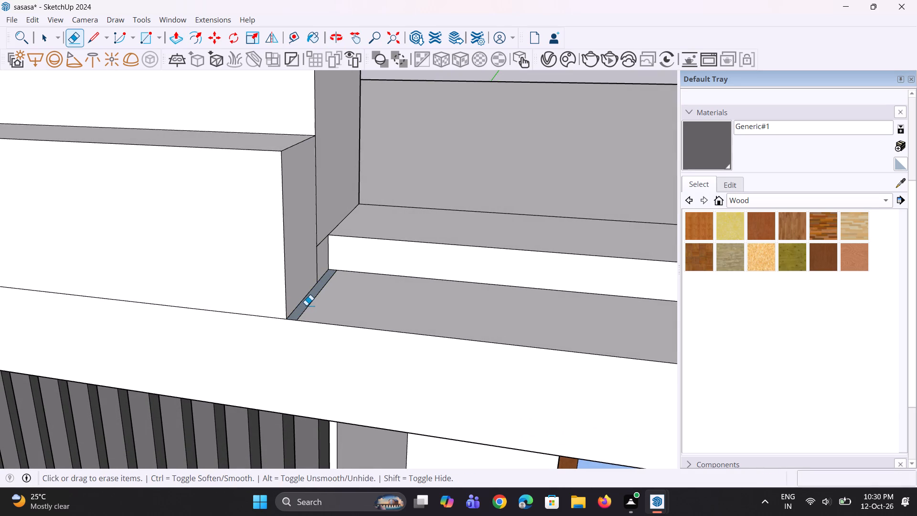
left_click(309, 305)
Extrude the end face of the roof band about 5' 4 3/16" above the front windows to the frame's inner side.
scroll(304, 299, "down", 7)
middle_click_drag(396, 334, 358, 426)
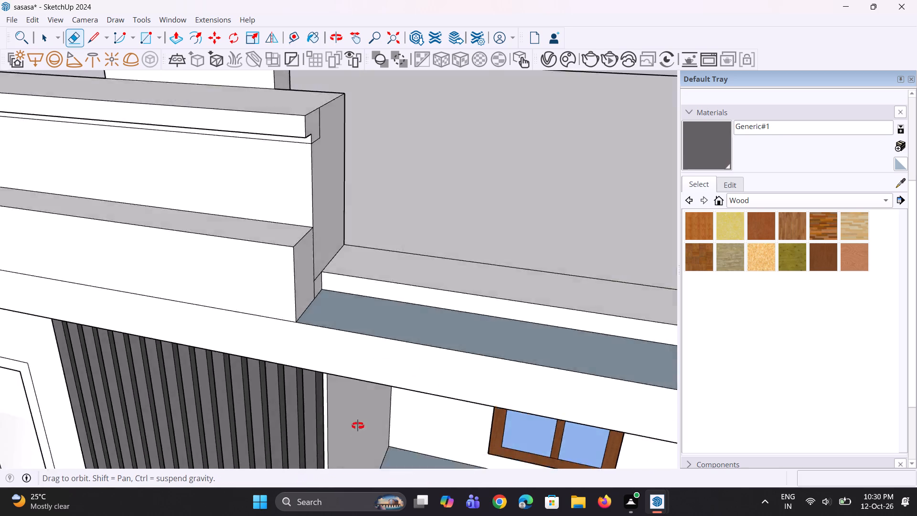
middle_click_drag(358, 426, 374, 314)
scroll(369, 307, "down", 12)
middle_click_drag(378, 336, 407, 312)
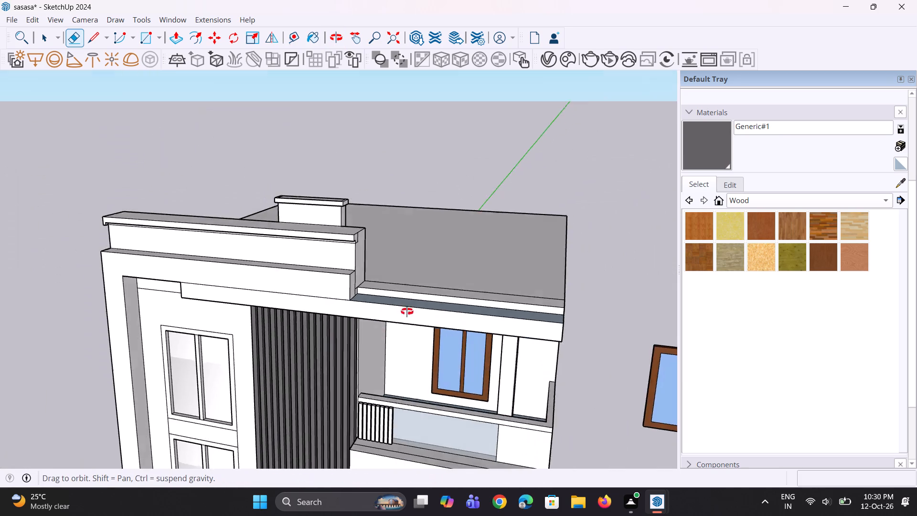
middle_click_drag(407, 312, 439, 266)
scroll(182, 279, "up", 3)
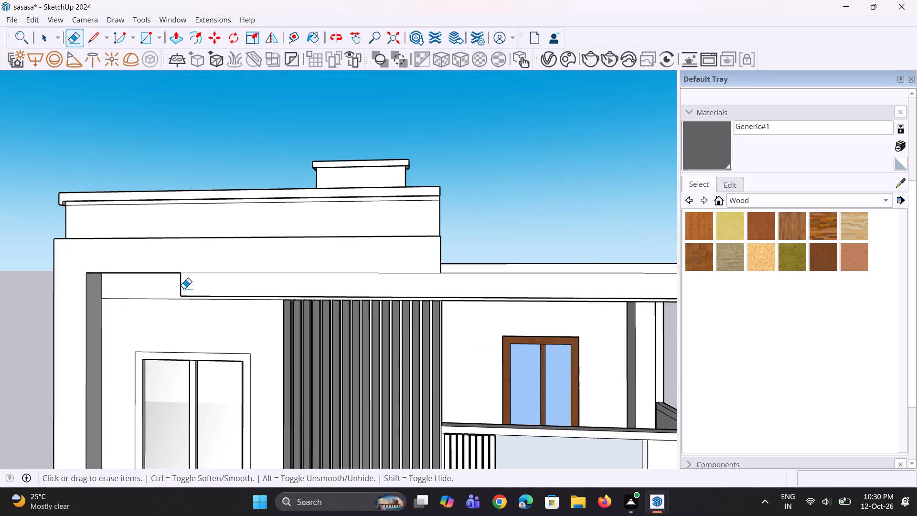
scroll(184, 290, "down", 5)
middle_click_drag(102, 330, 360, 276)
key("p")
left_click(268, 259)
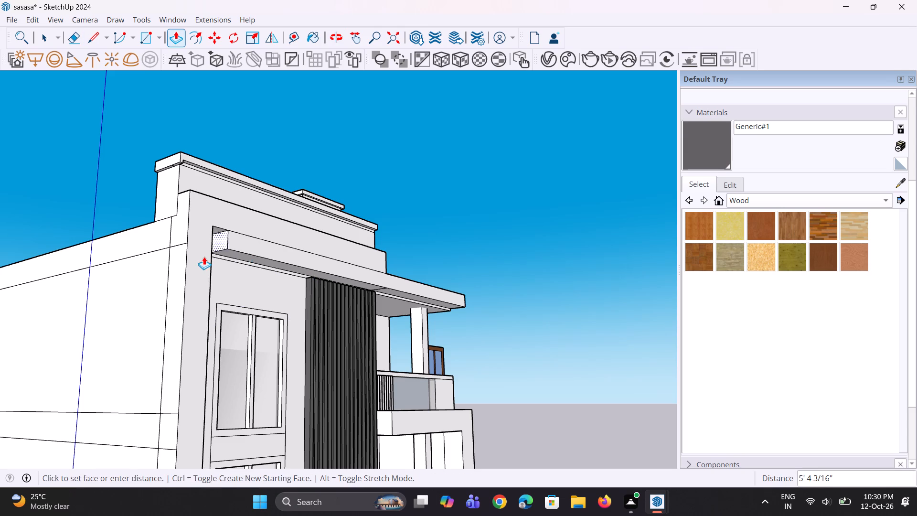
left_click(208, 278)
Pull the underside of the roof band above the slats down by 2 13/16" to the slat tops.
middle_click_drag(290, 315, 199, 341)
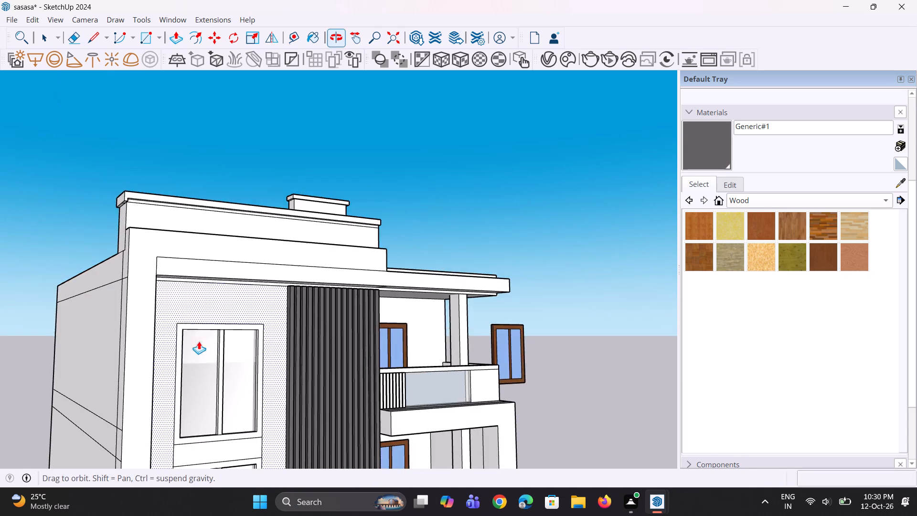
scroll(198, 342, "down", 5)
middle_click_drag(251, 328, 123, 330)
scroll(355, 285, "up", 3)
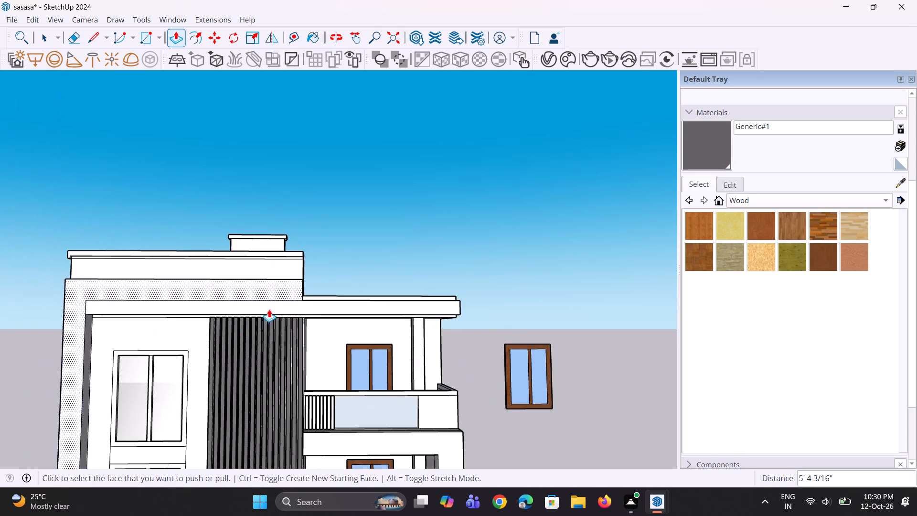
scroll(269, 309, "up", 13)
middle_click_drag(213, 307, 232, 249)
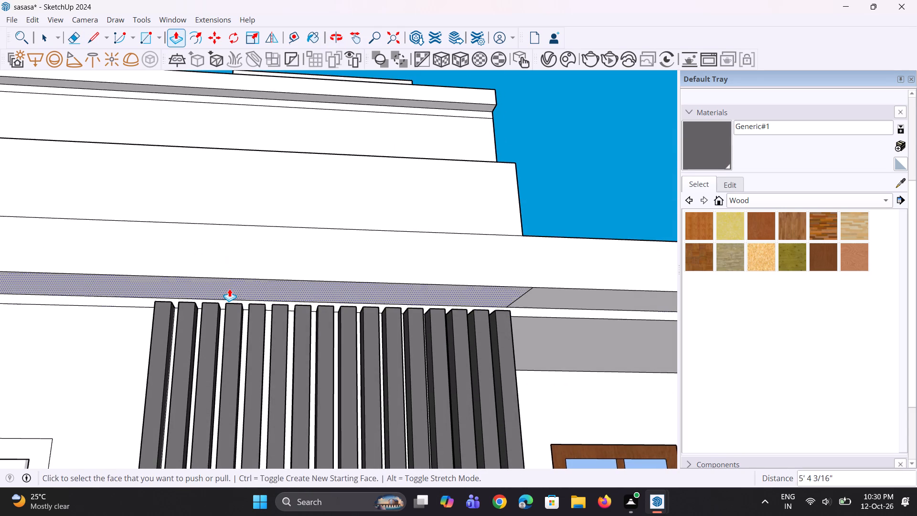
left_click(230, 288)
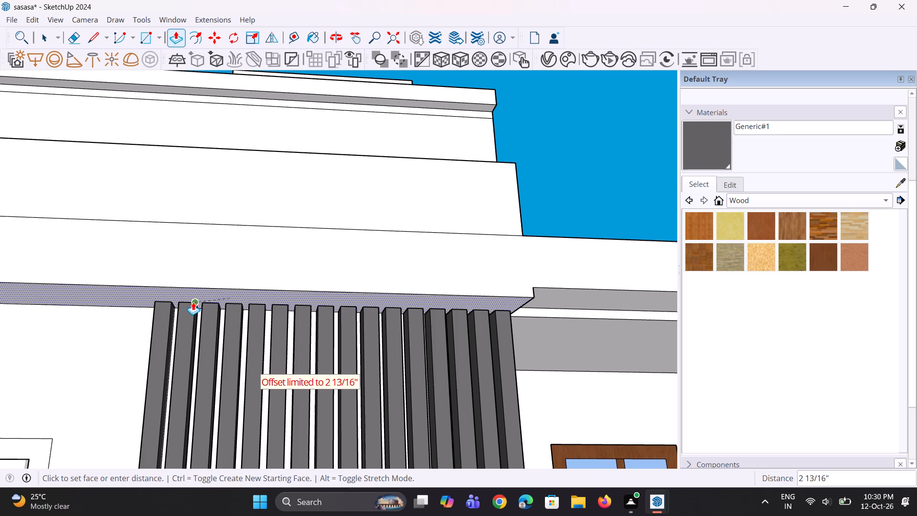
left_click(193, 302)
Repeat the 2 13/16" downward pull on the underside of the adjoining roof band section over the balcony.
scroll(196, 301, "down", 5)
middle_click_drag(421, 329, 359, 357)
scroll(320, 299, "up", 4)
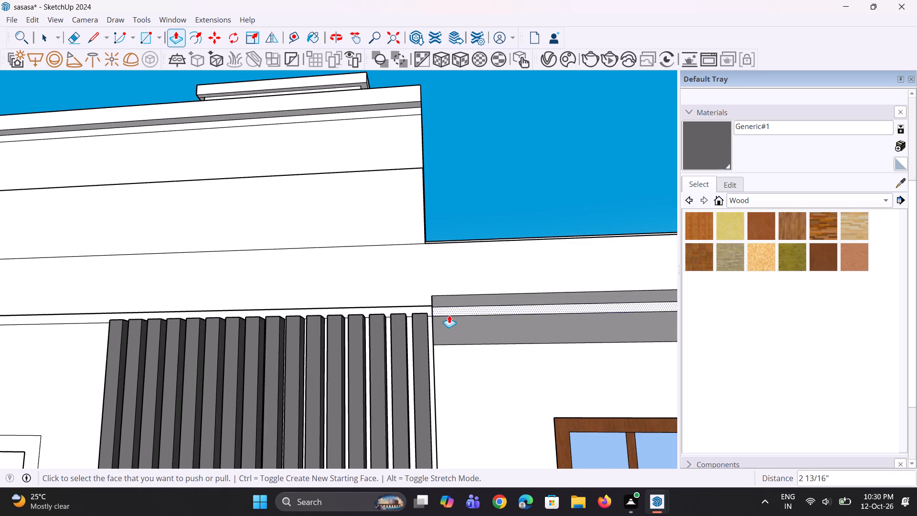
middle_click_drag(313, 310, 200, 316)
double_click(397, 301)
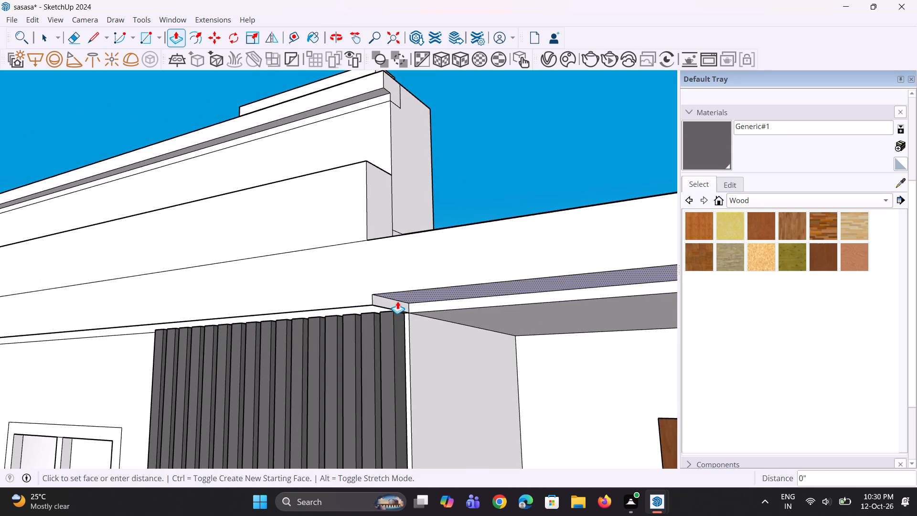
scroll(334, 308, "down", 15)
middle_click_drag(348, 309, 413, 331)
scroll(413, 331, "up", 1)
key("space")
key("space")
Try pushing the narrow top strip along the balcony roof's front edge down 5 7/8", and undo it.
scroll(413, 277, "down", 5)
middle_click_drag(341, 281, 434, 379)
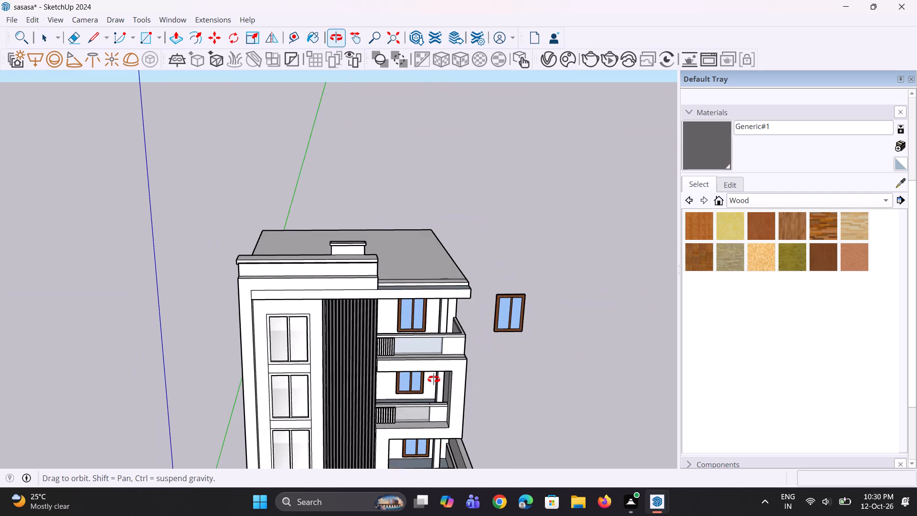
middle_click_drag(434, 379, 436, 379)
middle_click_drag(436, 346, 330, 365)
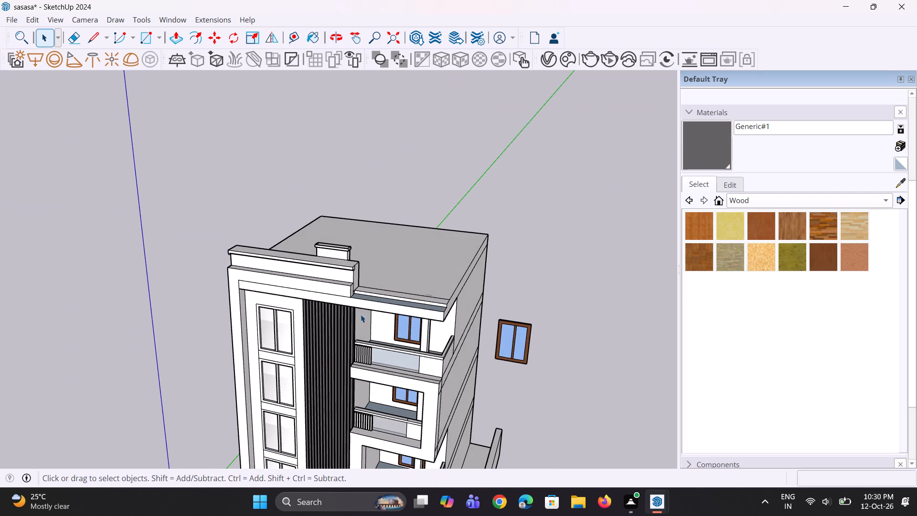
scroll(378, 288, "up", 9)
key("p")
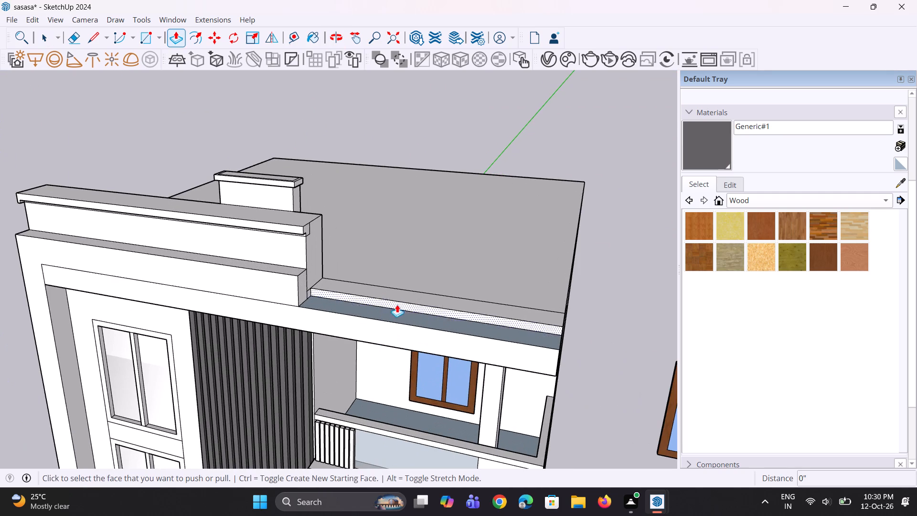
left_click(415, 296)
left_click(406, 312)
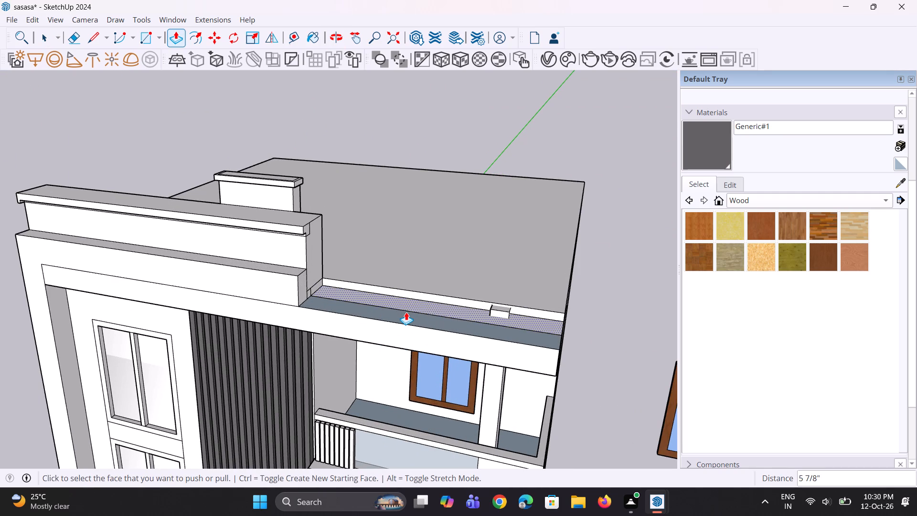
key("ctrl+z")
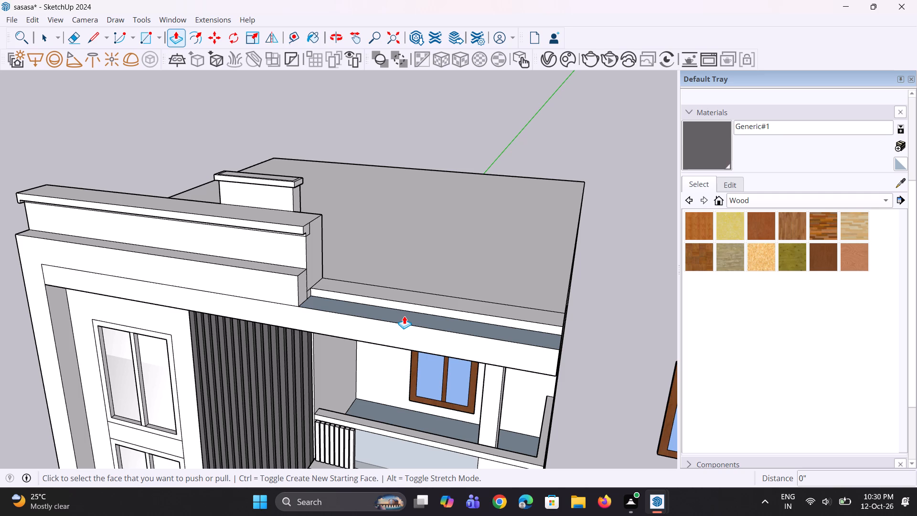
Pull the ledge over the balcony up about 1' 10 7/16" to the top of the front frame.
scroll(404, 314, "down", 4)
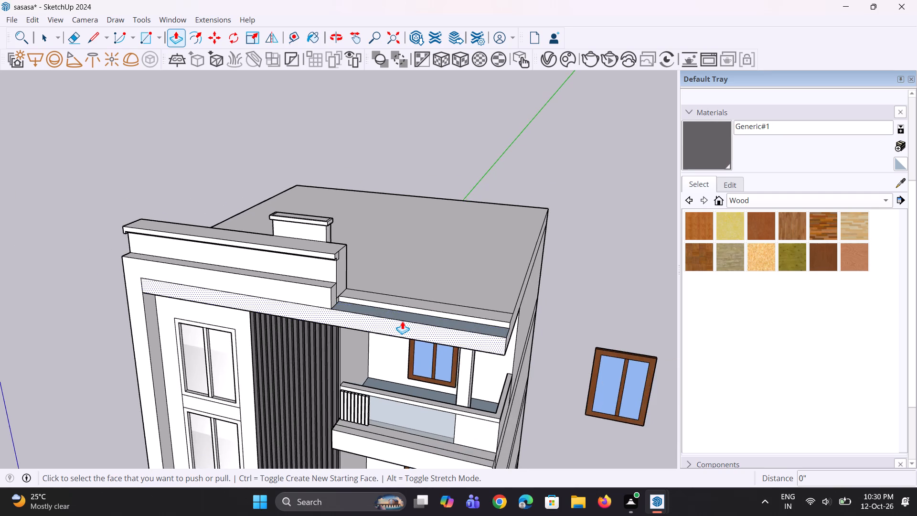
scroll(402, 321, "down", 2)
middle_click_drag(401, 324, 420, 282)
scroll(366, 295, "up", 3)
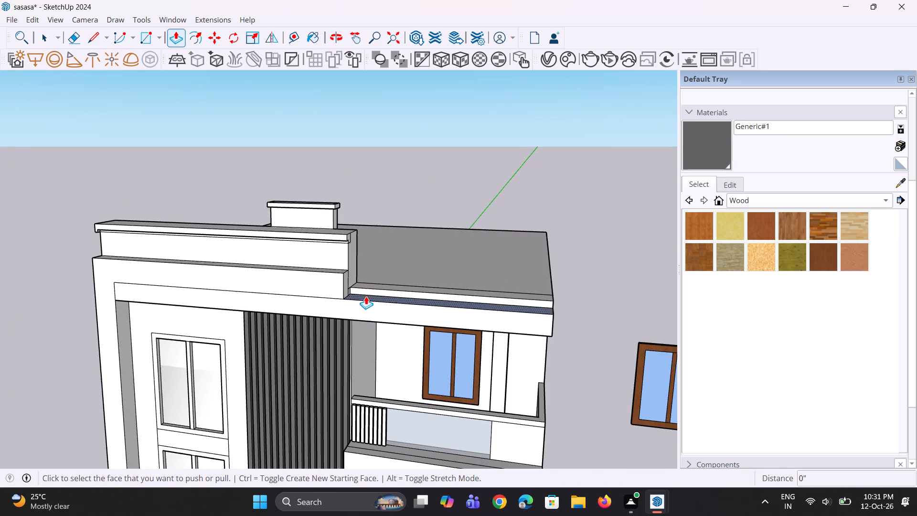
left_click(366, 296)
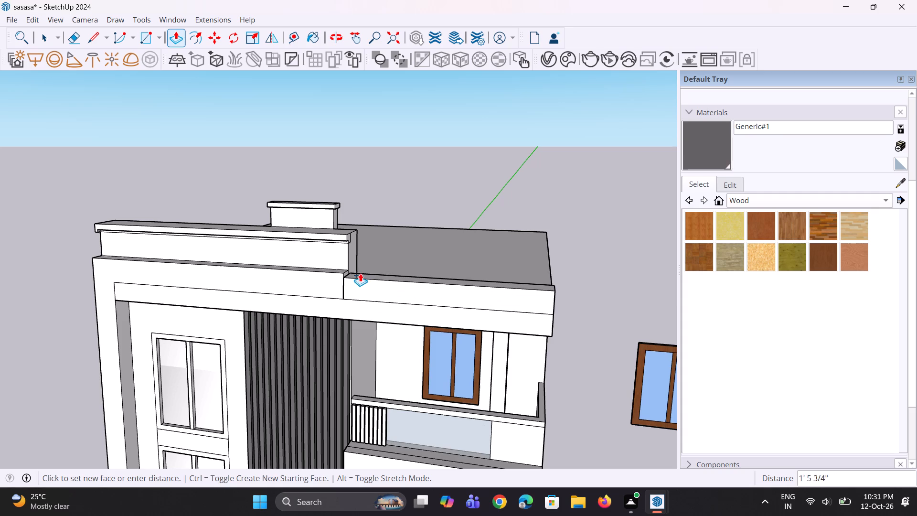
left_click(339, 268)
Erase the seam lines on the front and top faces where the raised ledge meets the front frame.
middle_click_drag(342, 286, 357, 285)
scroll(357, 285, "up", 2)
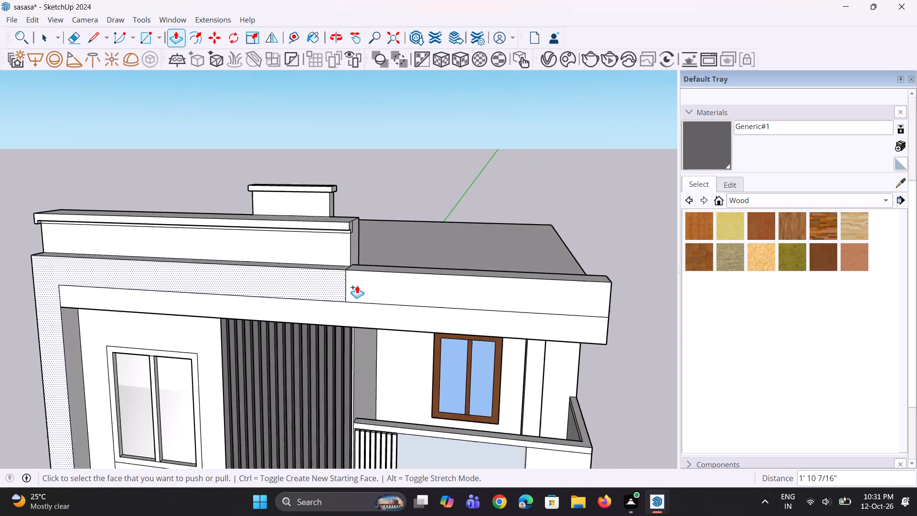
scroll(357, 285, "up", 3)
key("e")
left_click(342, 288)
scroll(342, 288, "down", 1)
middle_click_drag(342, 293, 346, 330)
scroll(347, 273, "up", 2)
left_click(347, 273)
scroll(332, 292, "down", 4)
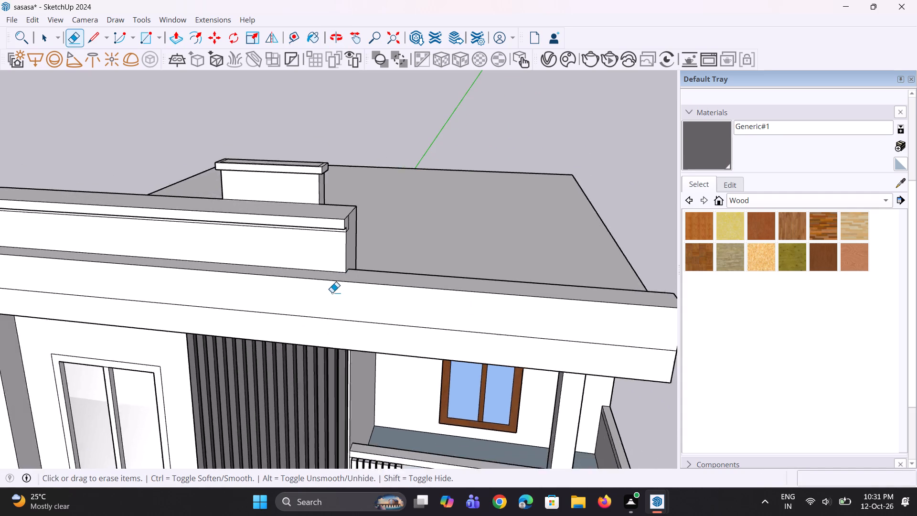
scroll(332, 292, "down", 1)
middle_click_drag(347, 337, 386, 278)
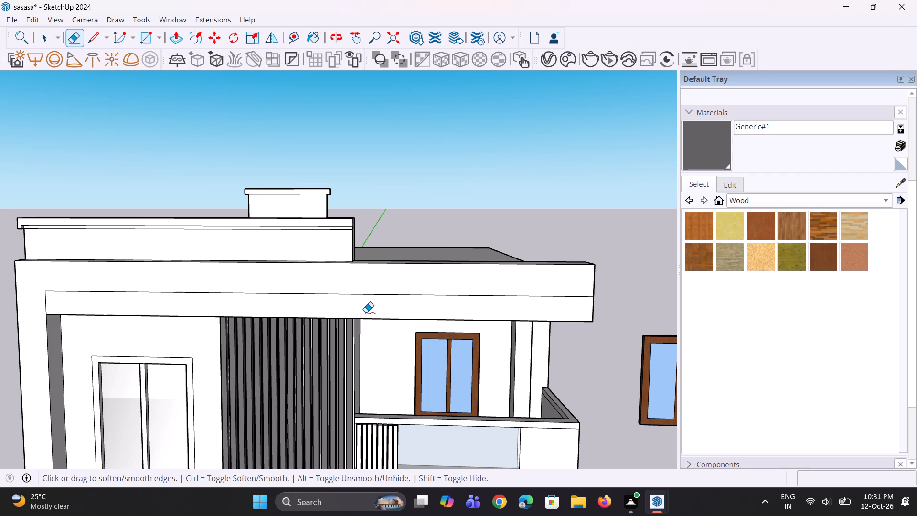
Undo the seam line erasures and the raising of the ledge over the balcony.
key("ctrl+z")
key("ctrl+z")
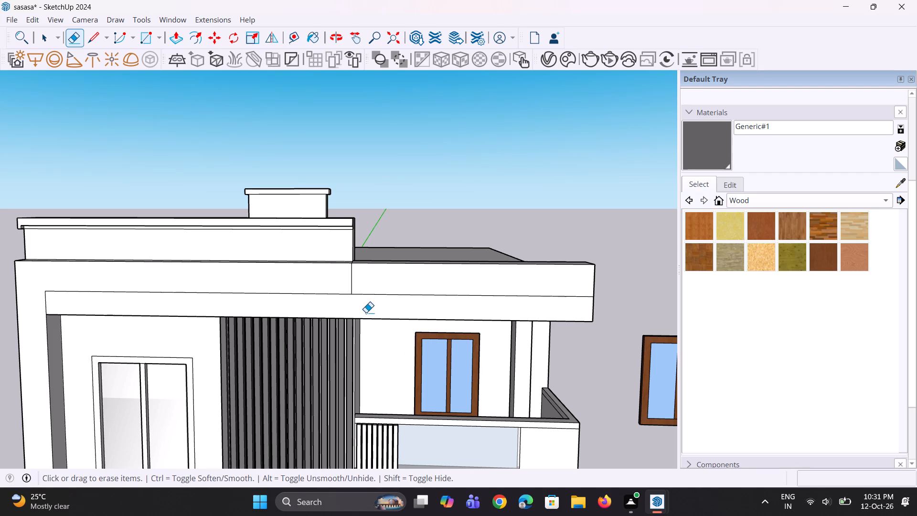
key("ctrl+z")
Pull the narrow front face of the roof edge above the balcony forward until it is flush with the roof band's front face.
scroll(366, 312, "down", 3)
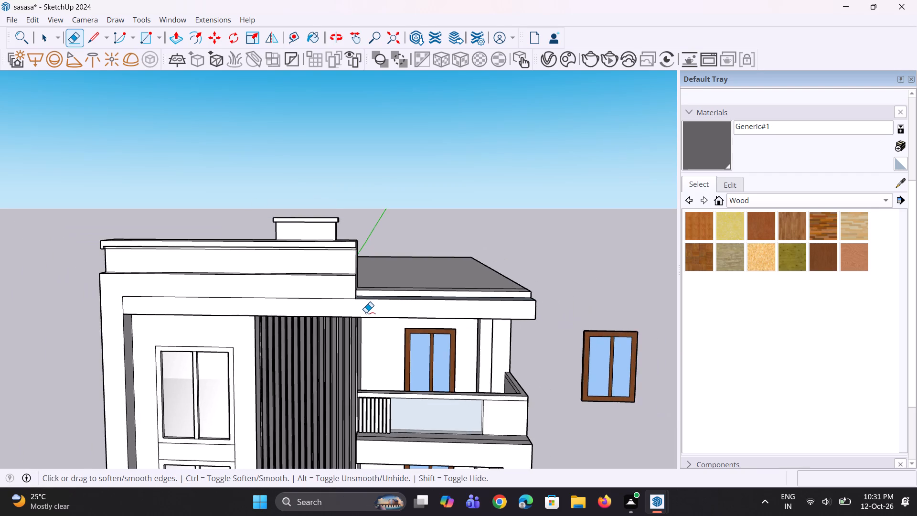
middle_click_drag(360, 258, 369, 349)
scroll(395, 318, "up", 1)
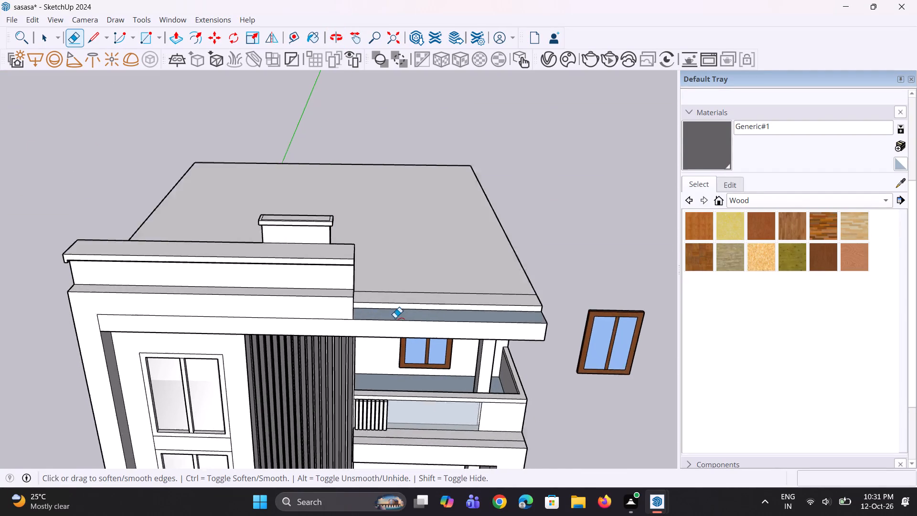
scroll(395, 318, "up", 5)
key("p")
left_click(407, 297)
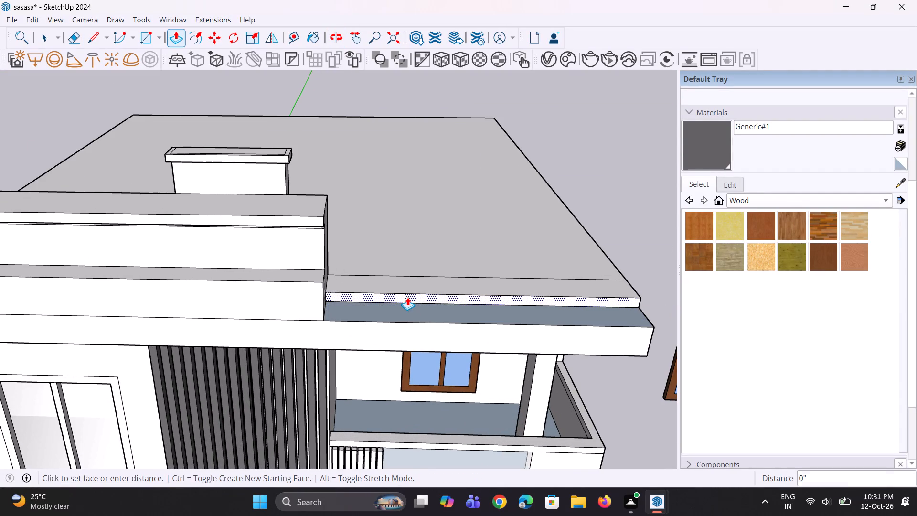
left_click(378, 328)
left_click(391, 301)
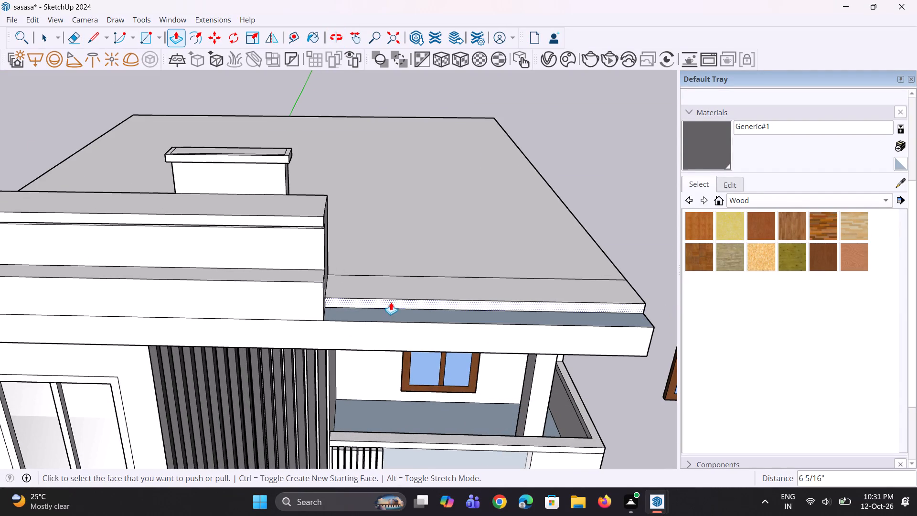
left_click(368, 323)
Erase the horizontal seam on the balcony roof band's front face and the leftover line at the front frame's end.
middle_click_drag(334, 333, 329, 289)
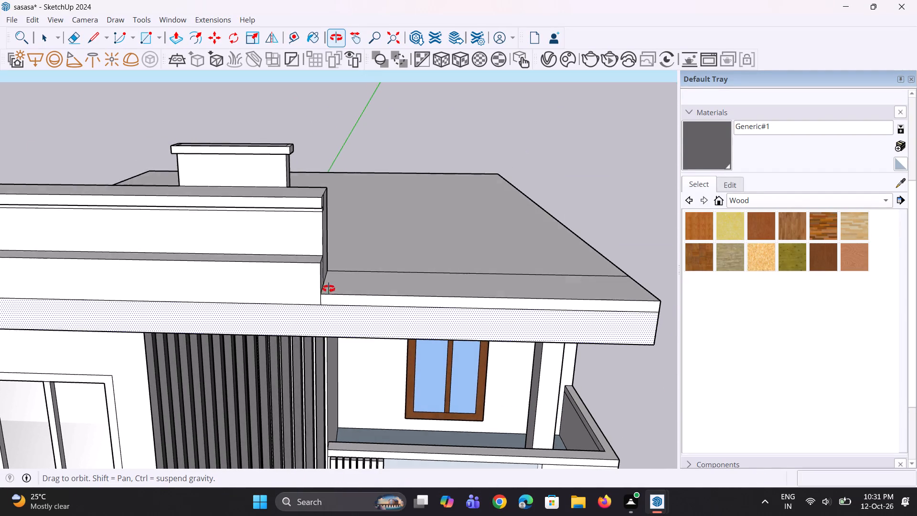
middle_click_drag(329, 289, 329, 286)
key("e")
left_click(347, 301)
left_click(347, 305)
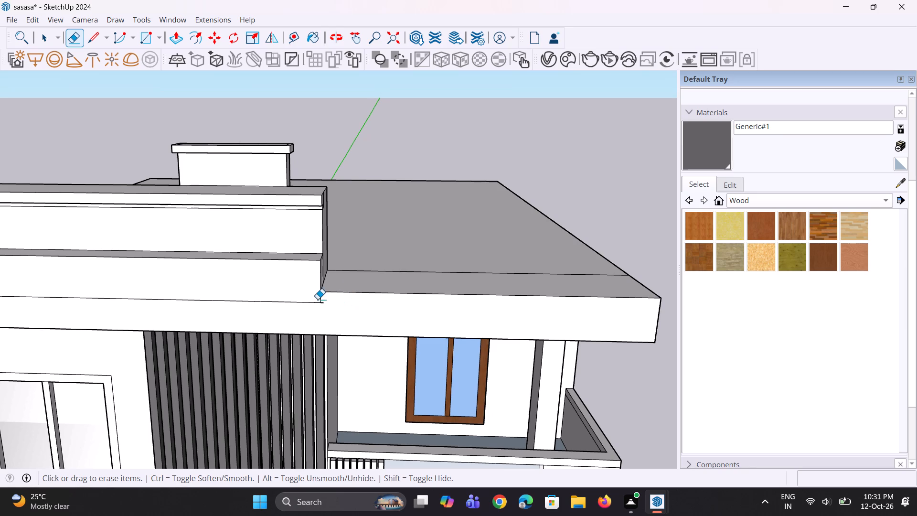
left_click(323, 302)
scroll(329, 300, "down", 5)
middle_click_drag(359, 315, 349, 258)
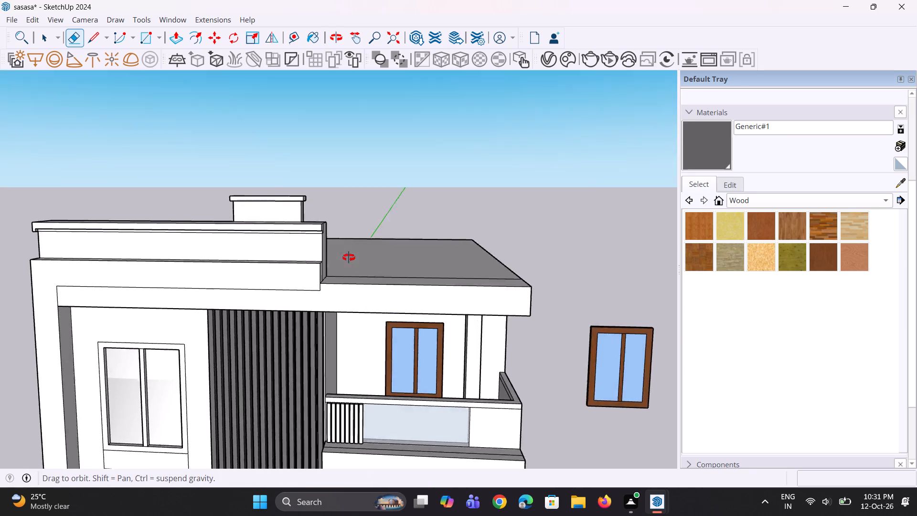
middle_click_drag(349, 258, 349, 256)
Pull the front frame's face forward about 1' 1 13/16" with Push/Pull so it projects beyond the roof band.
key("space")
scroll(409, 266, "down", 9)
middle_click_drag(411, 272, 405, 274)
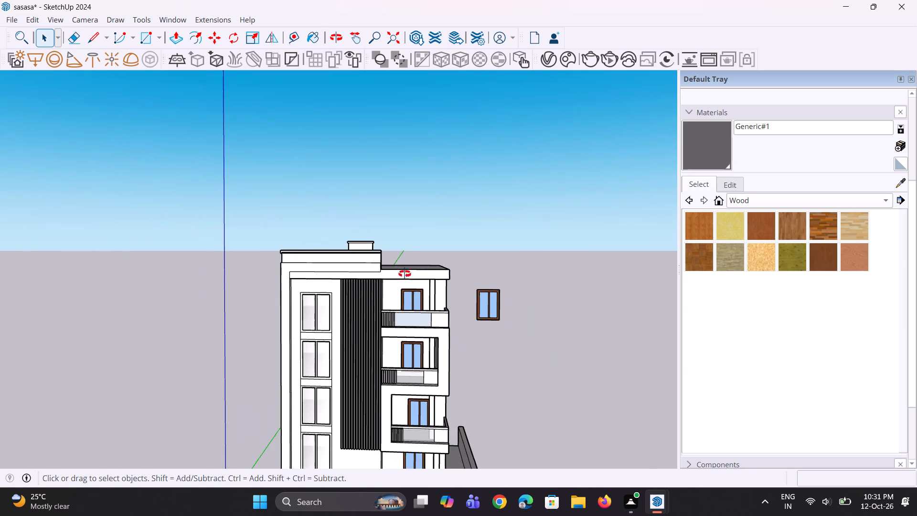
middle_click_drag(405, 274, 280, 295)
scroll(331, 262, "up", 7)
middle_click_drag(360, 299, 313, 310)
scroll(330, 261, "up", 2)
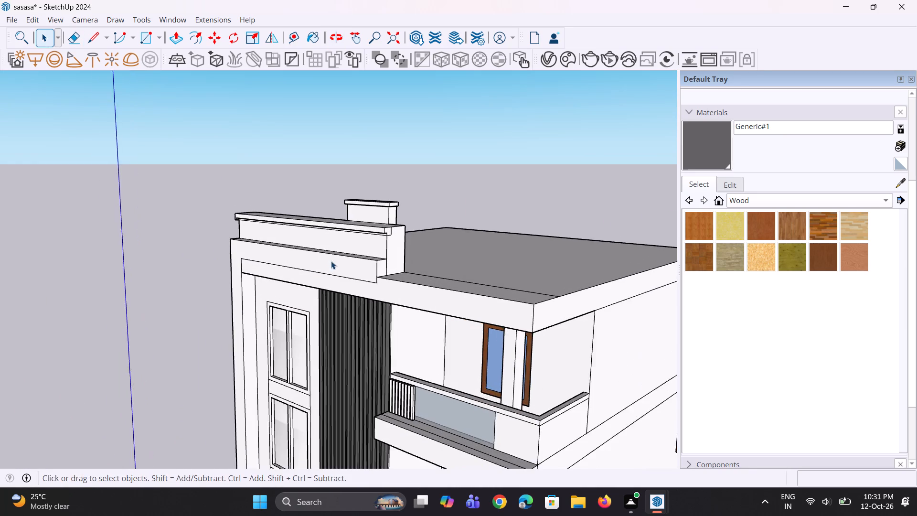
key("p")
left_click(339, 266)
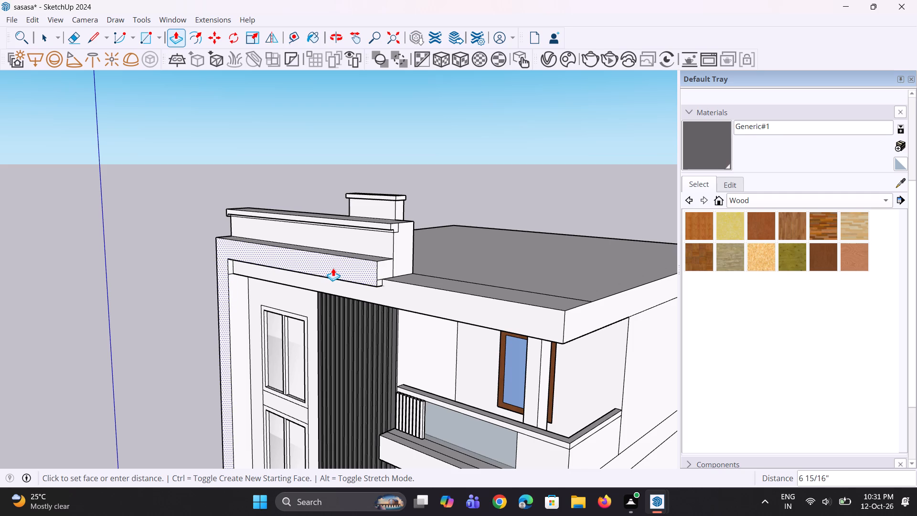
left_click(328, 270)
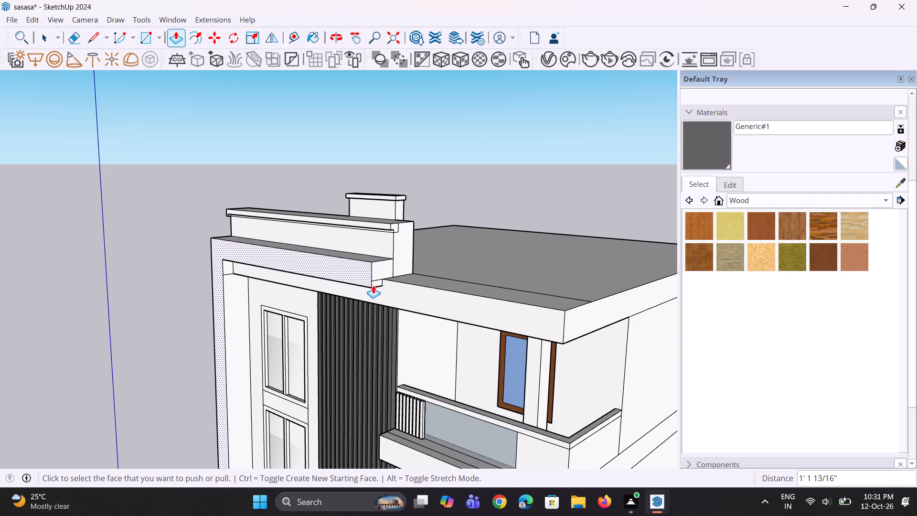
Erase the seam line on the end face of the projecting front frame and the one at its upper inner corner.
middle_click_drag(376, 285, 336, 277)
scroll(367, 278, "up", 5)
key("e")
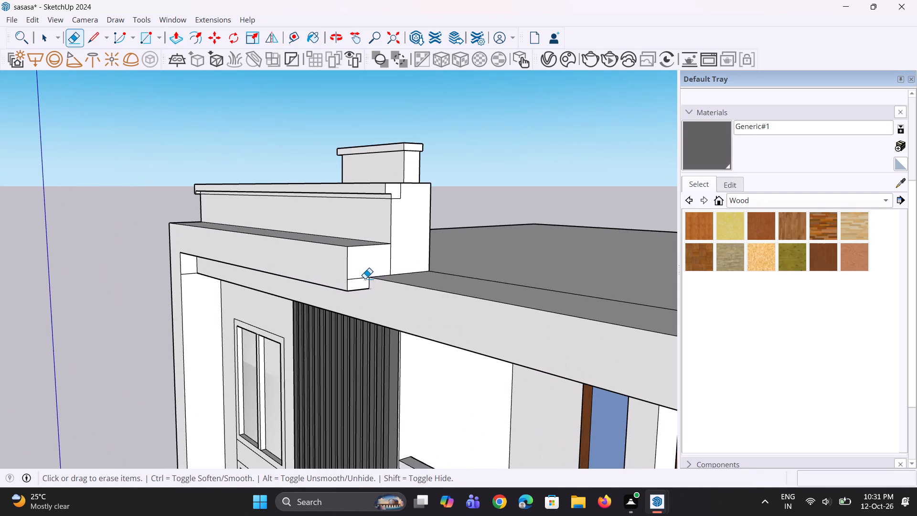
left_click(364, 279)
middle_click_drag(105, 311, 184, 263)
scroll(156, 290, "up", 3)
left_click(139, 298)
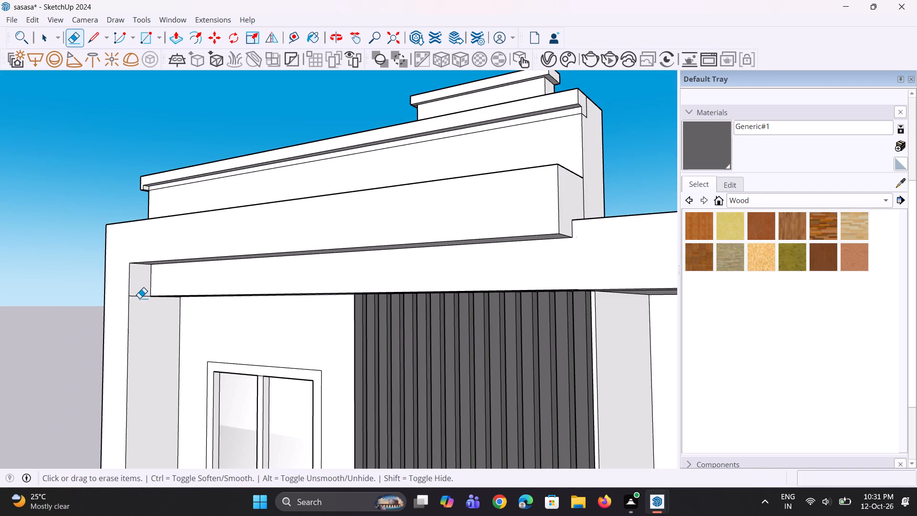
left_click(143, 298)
Examine the projecting front frame and the roof band from below, around the slat tops.
scroll(149, 293, "down", 6)
middle_click_drag(223, 298, 266, 293)
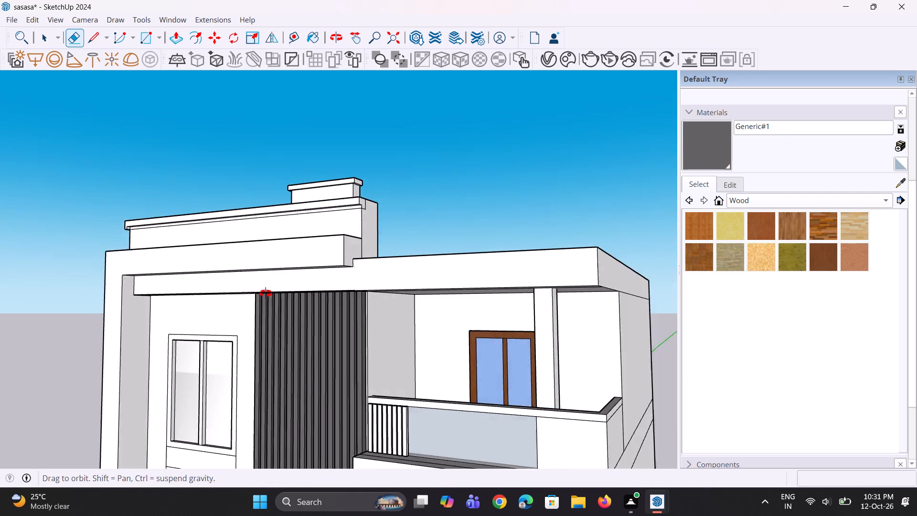
middle_click_drag(266, 293, 371, 259)
scroll(371, 259, "down", 4)
middle_click_drag(287, 300, 298, 174)
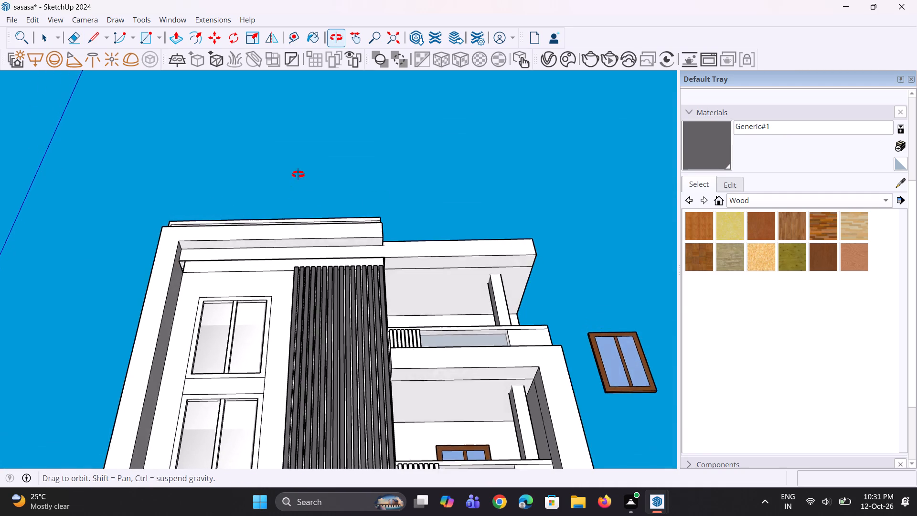
middle_click_drag(298, 174, 310, 257)
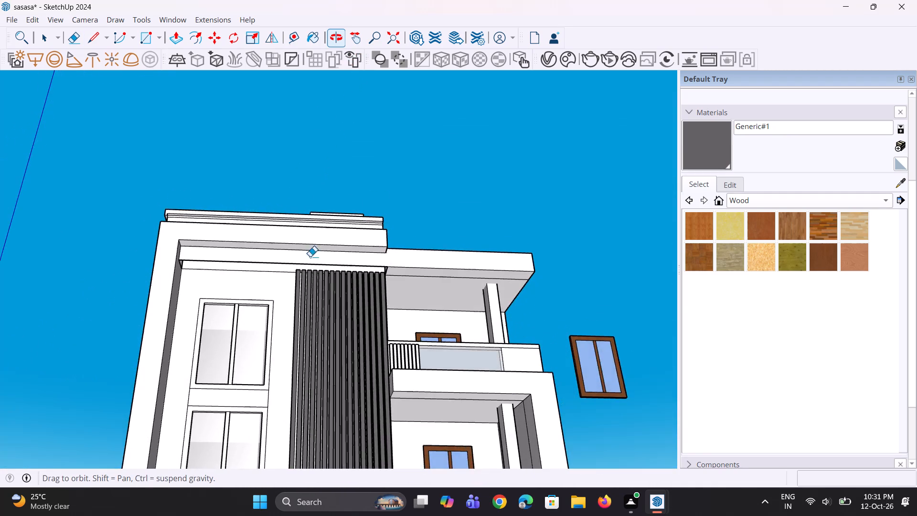
middle_click_drag(310, 257, 317, 231)
scroll(299, 286, "up", 4)
middle_click_drag(290, 271, 304, 162)
scroll(290, 247, "up", 1)
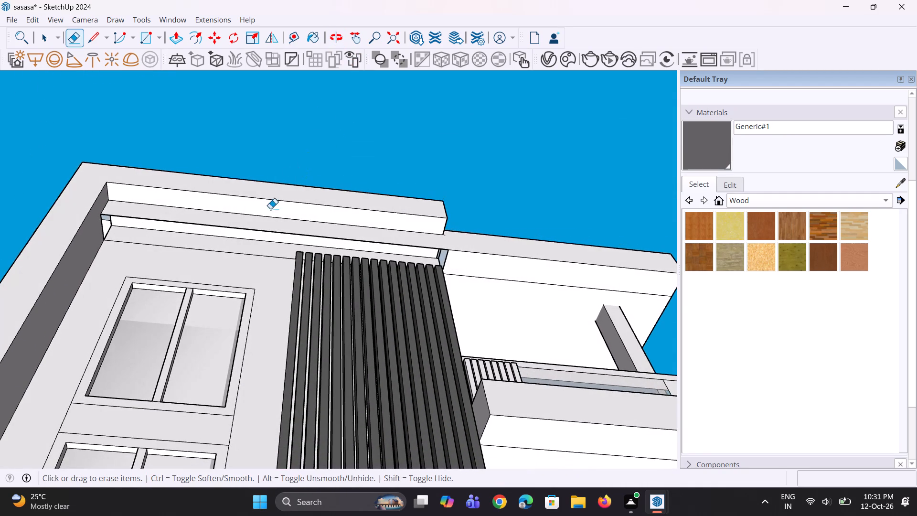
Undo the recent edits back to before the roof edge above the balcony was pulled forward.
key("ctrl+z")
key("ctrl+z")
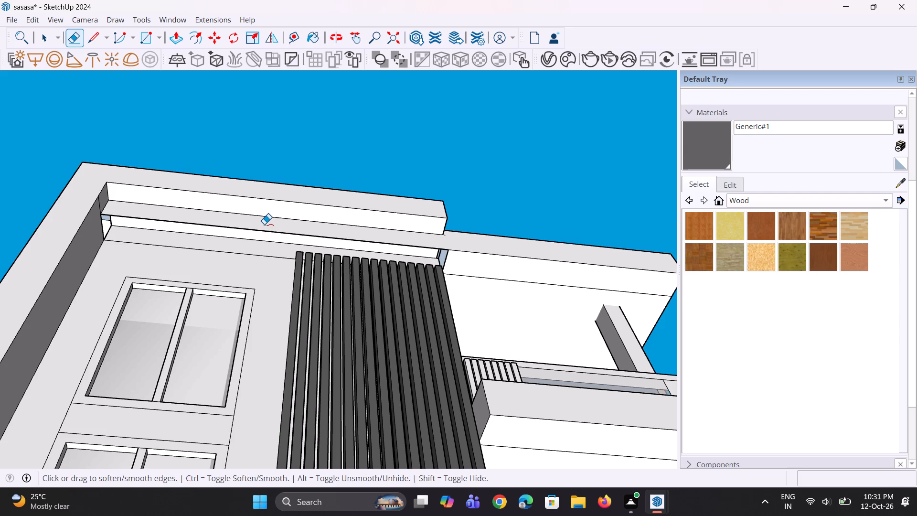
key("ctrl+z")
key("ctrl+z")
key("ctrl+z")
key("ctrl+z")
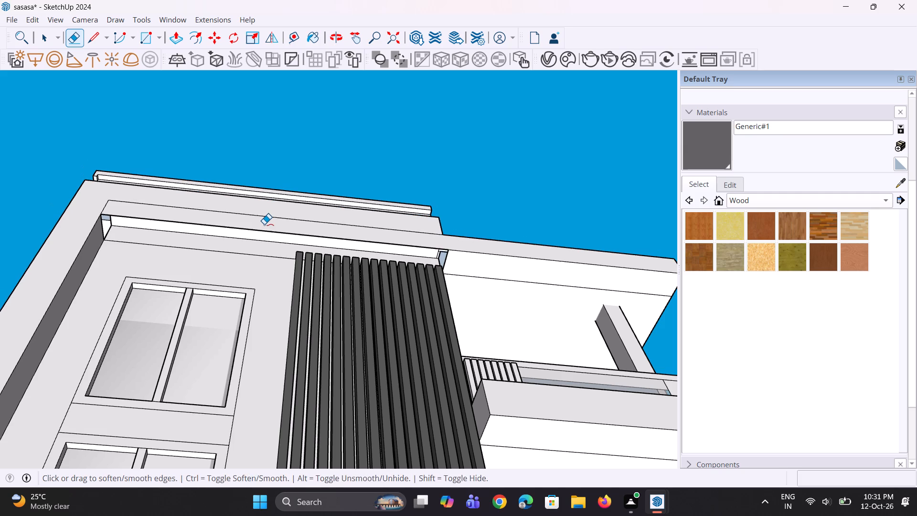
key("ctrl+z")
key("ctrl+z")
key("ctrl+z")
Pull the narrow front face of the roof edge above the balcony forward 6 5/16", and again 1' 2 1/8" to the roof band's front.
middle_click_drag(264, 224, 192, 312)
scroll(470, 201, "down", 5)
middle_click_drag(461, 218, 435, 414)
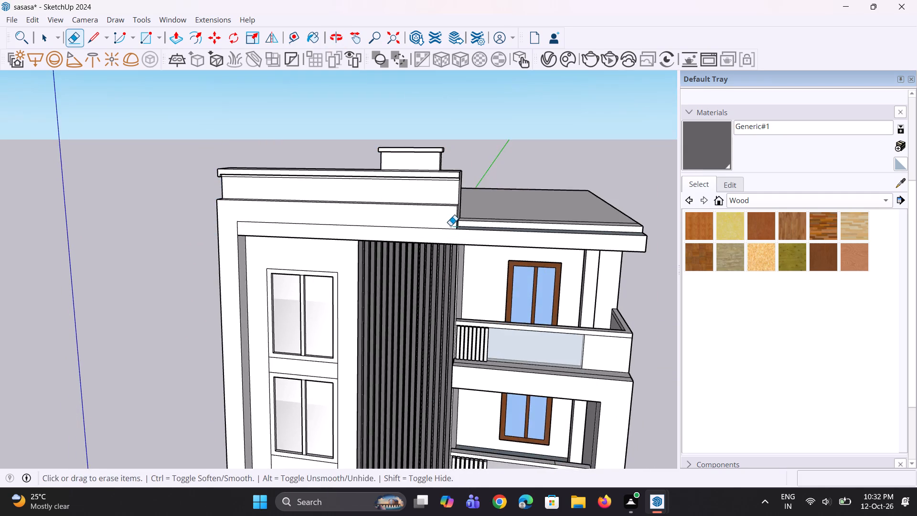
middle_click_drag(450, 230, 396, 321)
scroll(470, 265, "up", 6)
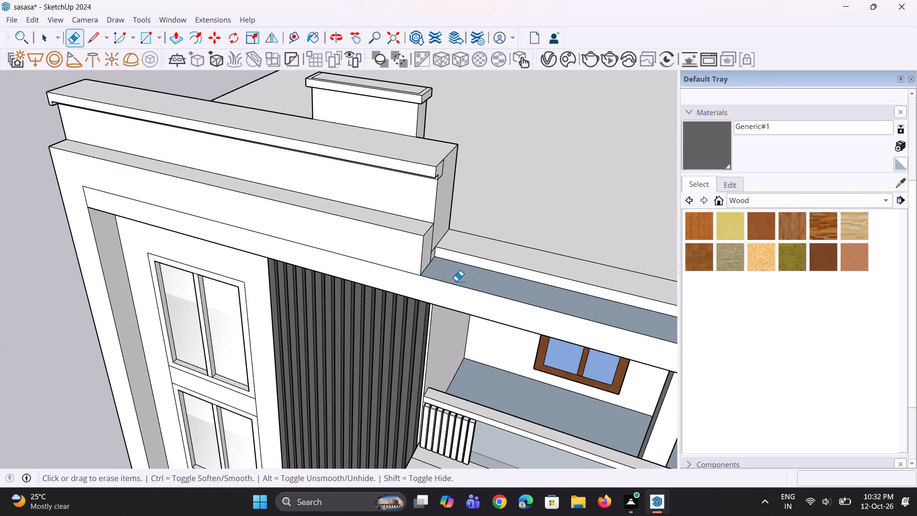
key("p")
left_click(473, 264)
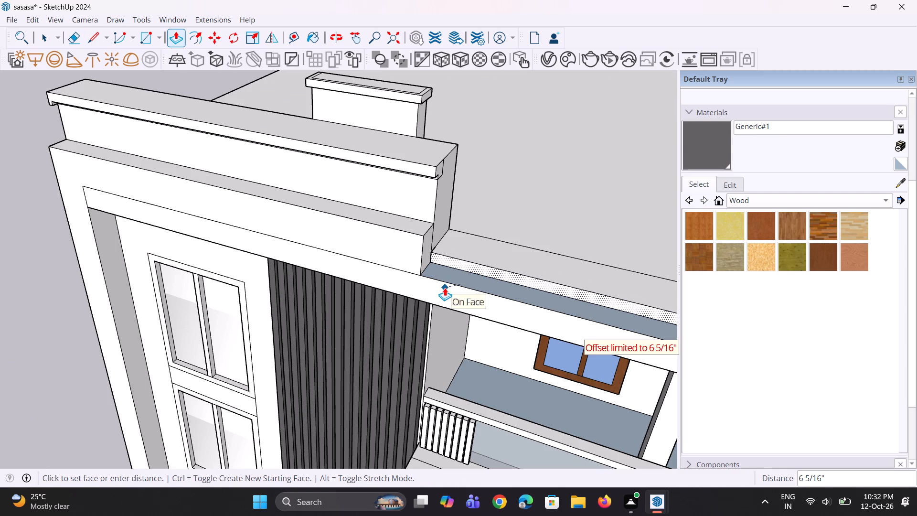
left_click(445, 288)
left_click(475, 269)
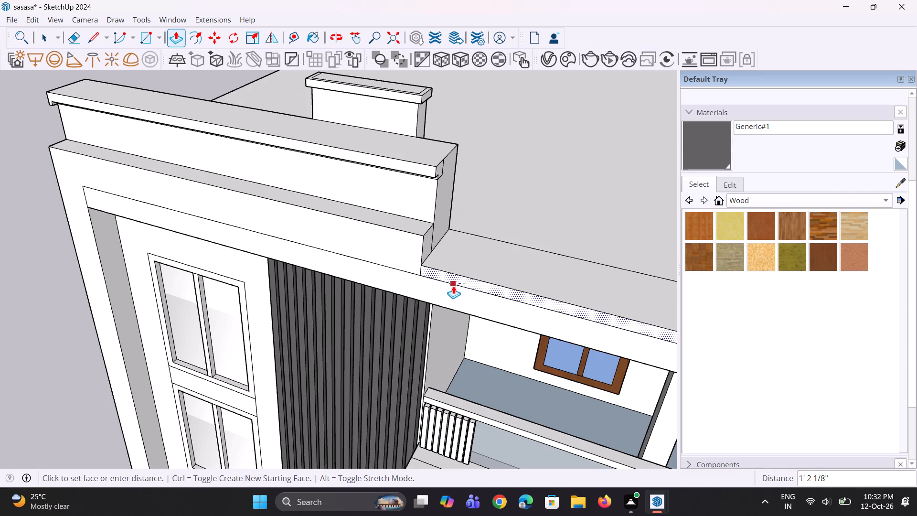
left_click(453, 286)
Pull the front frame's face forward about 6 15/16" so it projects beyond the roof band.
middle_click_drag(418, 298, 483, 239)
scroll(423, 237, "up", 2)
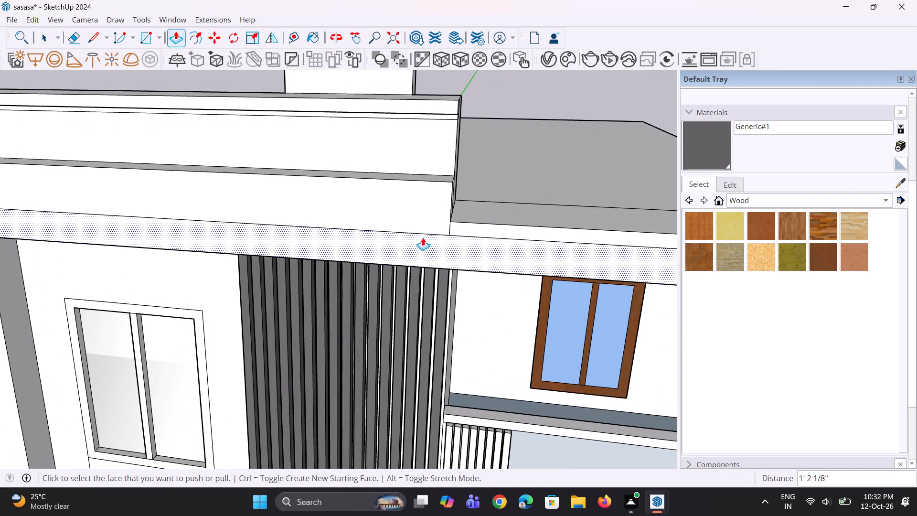
scroll(456, 223, "down", 4)
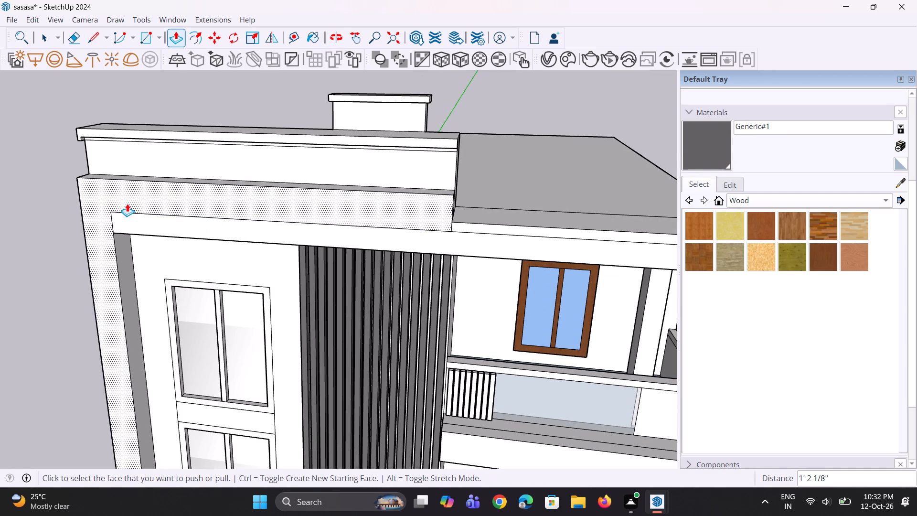
left_click(127, 203)
left_click(123, 207)
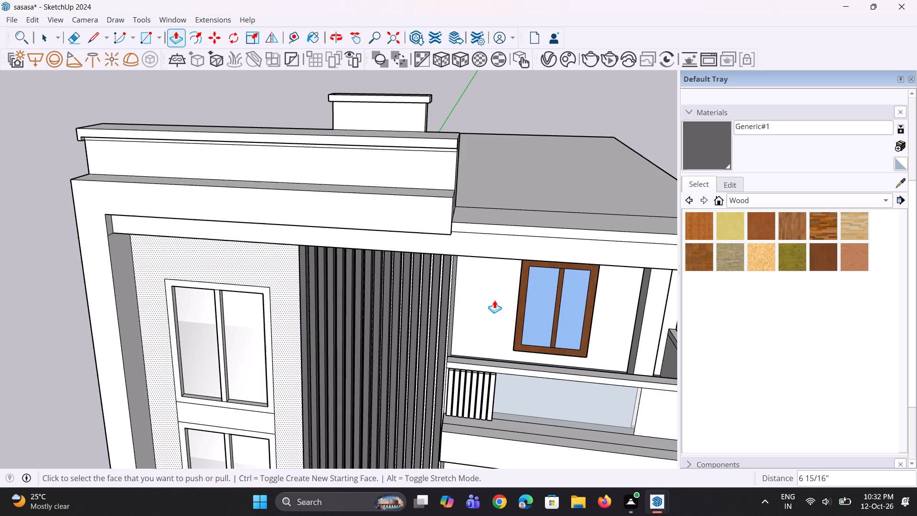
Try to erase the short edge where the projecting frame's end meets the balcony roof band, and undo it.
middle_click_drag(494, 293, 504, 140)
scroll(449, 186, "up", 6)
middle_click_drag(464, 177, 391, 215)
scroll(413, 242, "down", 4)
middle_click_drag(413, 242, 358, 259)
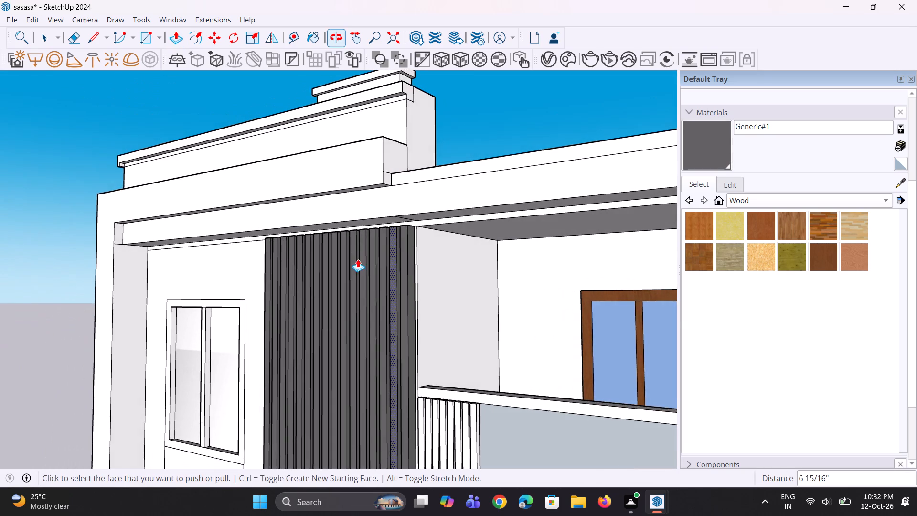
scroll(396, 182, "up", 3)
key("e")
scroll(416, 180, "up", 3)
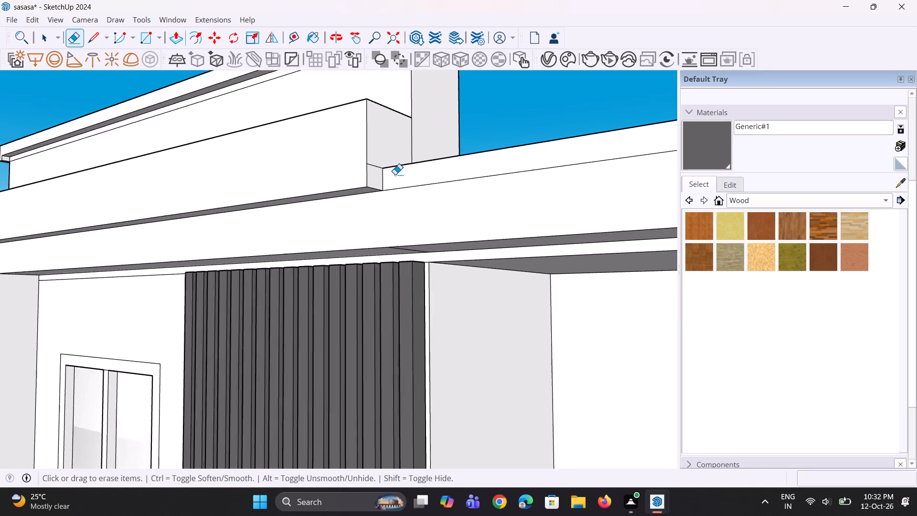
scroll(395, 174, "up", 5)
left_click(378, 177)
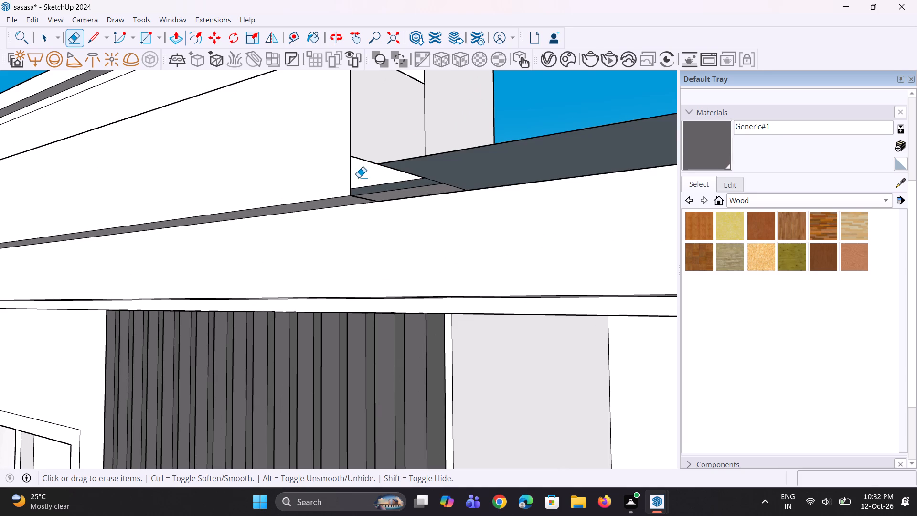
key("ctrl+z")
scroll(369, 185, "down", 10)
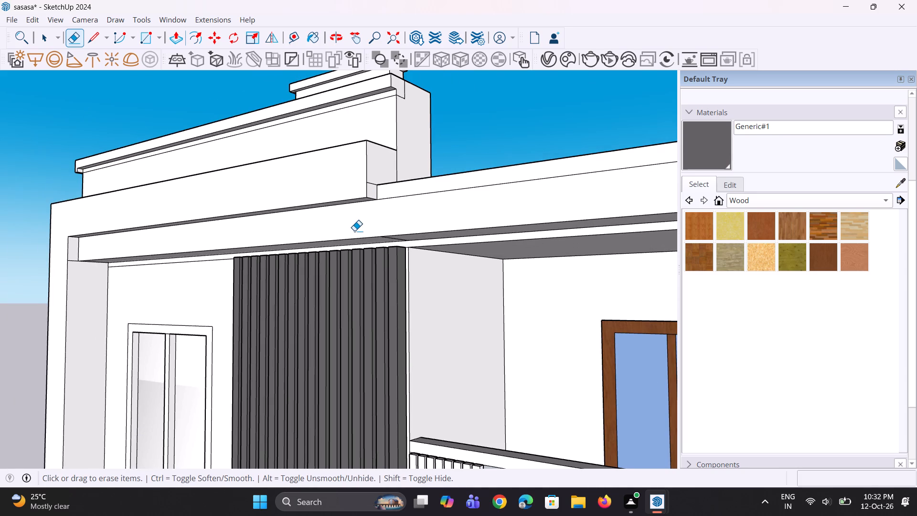
Examine the whole front elevation, from the roof bands and balconies down to the gate and boundary wall.
scroll(354, 231, "down", 8)
middle_click_drag(382, 242, 515, 390)
middle_click(514, 383)
middle_click_drag(373, 320, 392, 246)
scroll(427, 329, "up", 2)
scroll(393, 301, "down", 10)
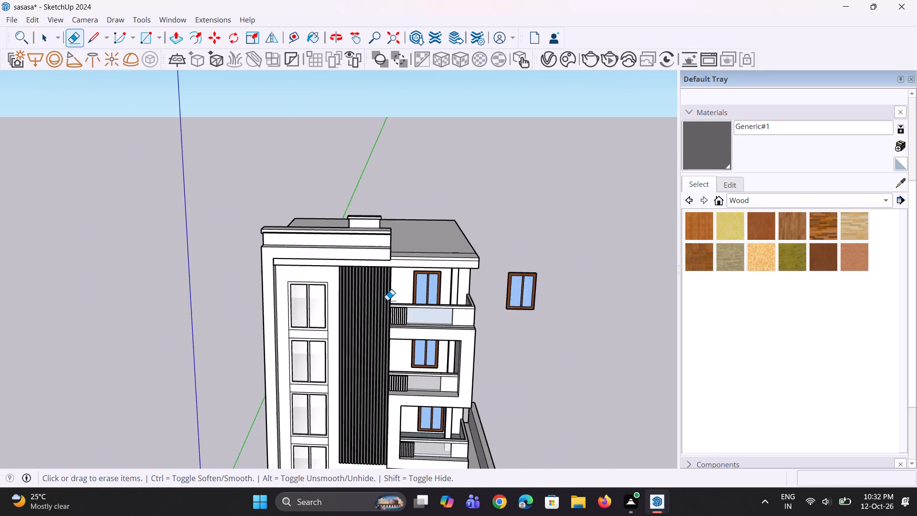
scroll(386, 301, "down", 5)
middle_click_drag(416, 378, 383, 331)
key("space")
key("space")
scroll(374, 297, "down", 4)
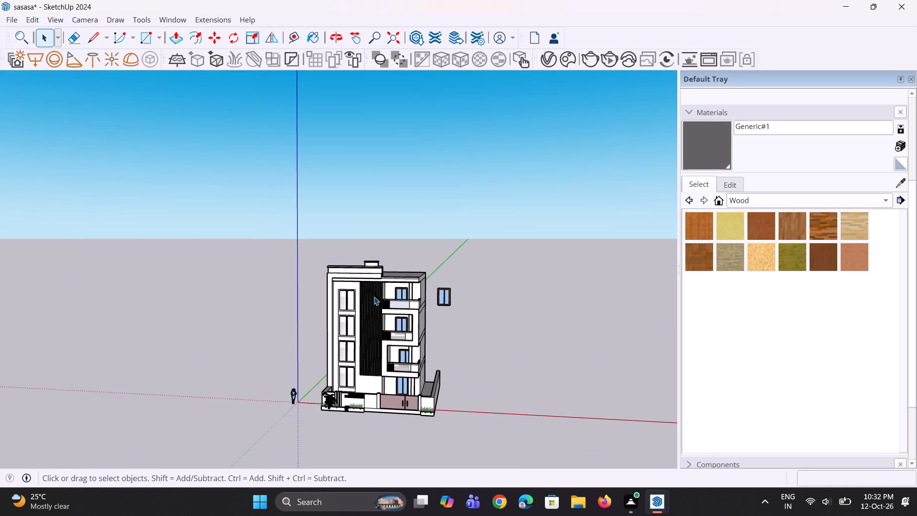
middle_click_drag(373, 305, 377, 325)
scroll(375, 419, "up", 9)
scroll(370, 389, "down", 5)
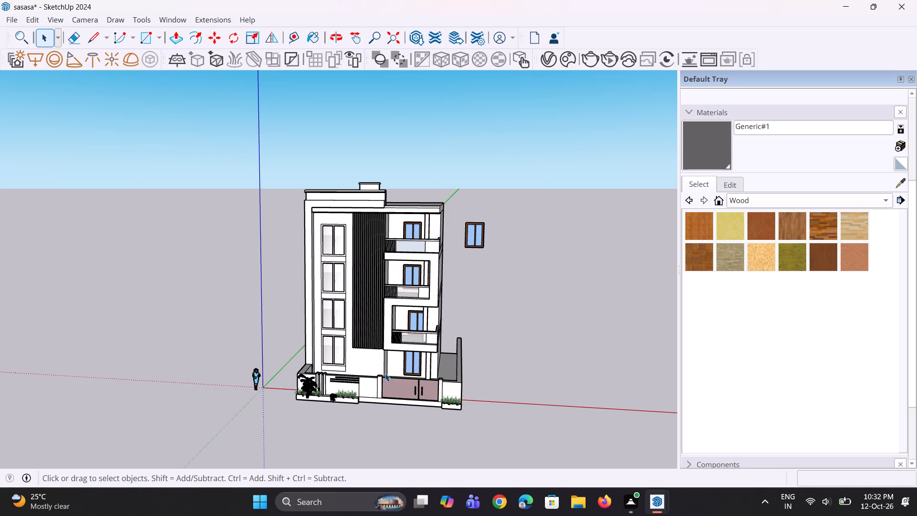
scroll(415, 327, "down", 4)
scroll(402, 353, "up", 3)
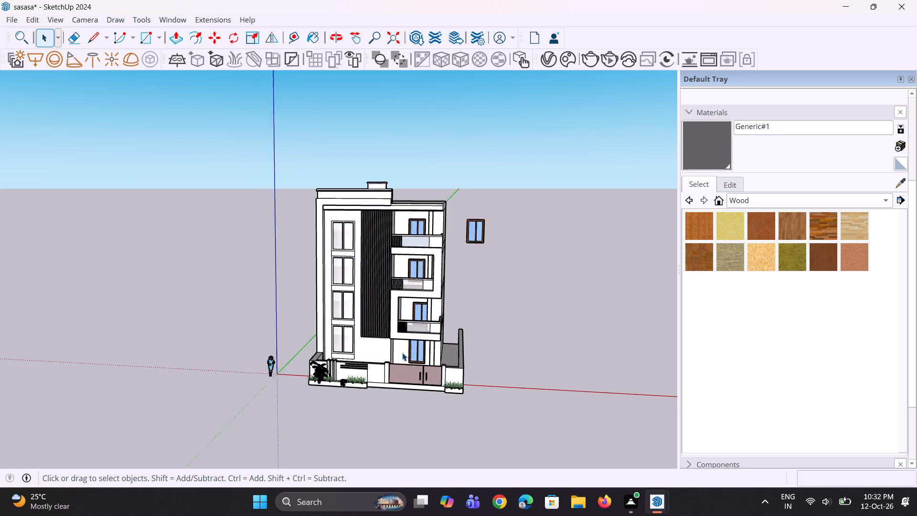
scroll(402, 353, "up", 6)
scroll(470, 334, "up", 3)
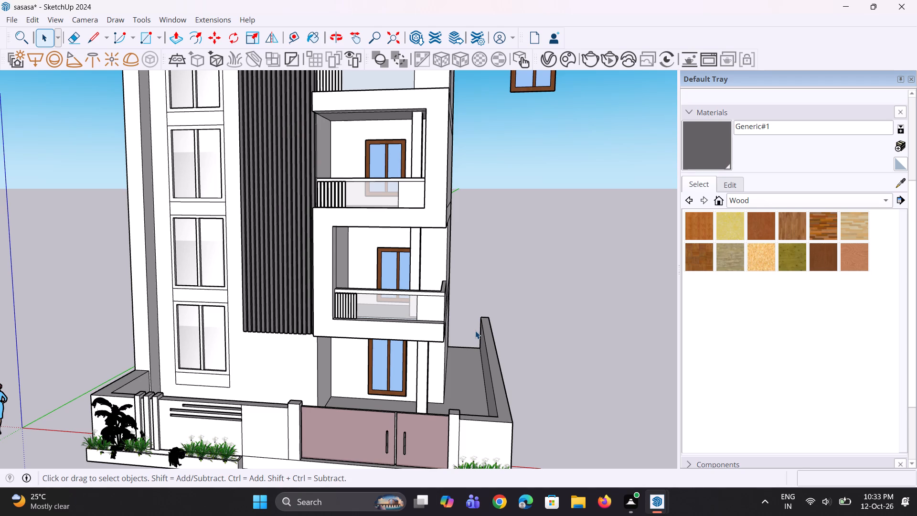
scroll(478, 262, "down", 6)
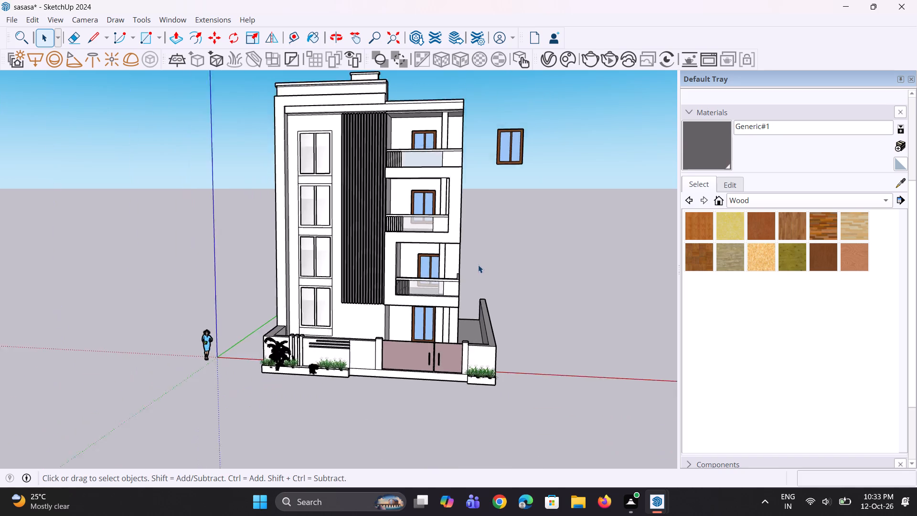
scroll(478, 265, "down", 2)
middle_click_drag(484, 270, 505, 269)
scroll(507, 261, "up", 2)
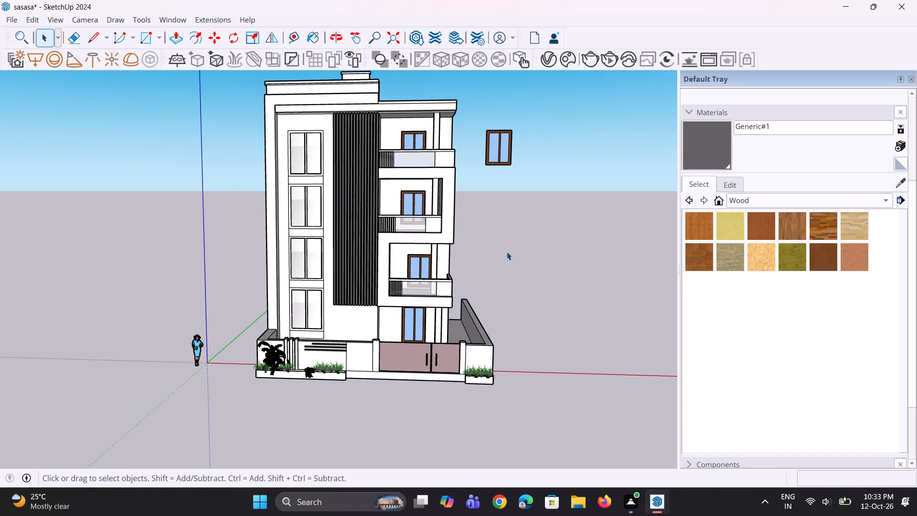
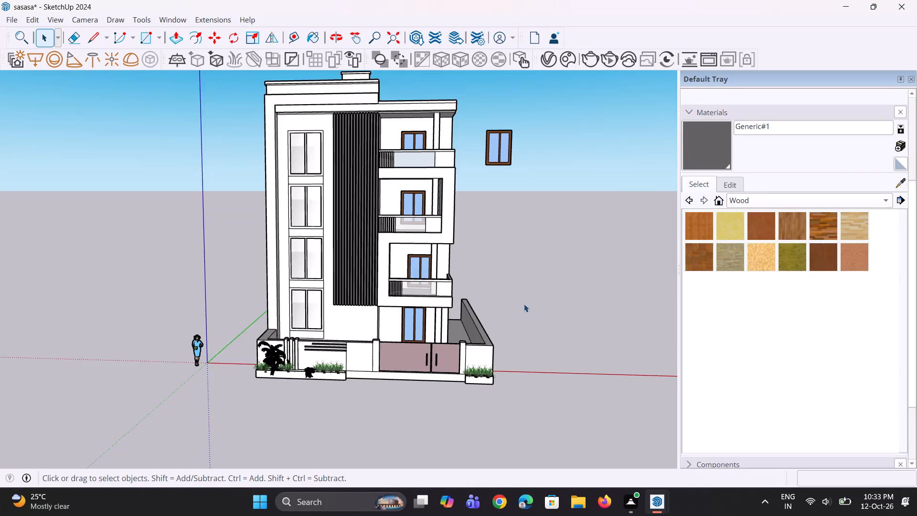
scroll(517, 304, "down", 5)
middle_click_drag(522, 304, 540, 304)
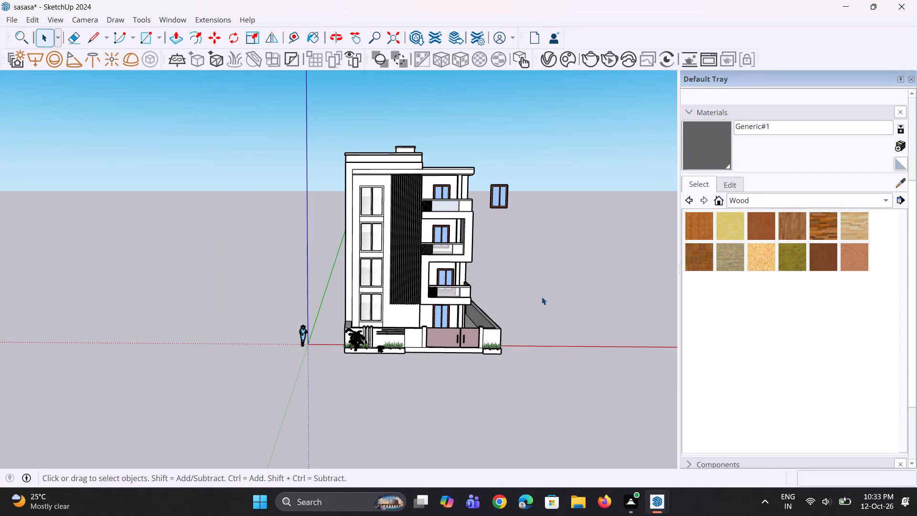
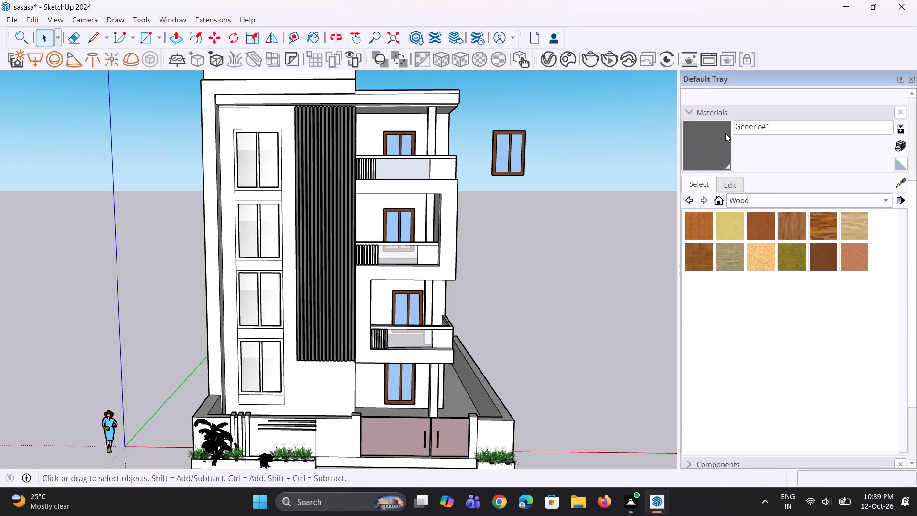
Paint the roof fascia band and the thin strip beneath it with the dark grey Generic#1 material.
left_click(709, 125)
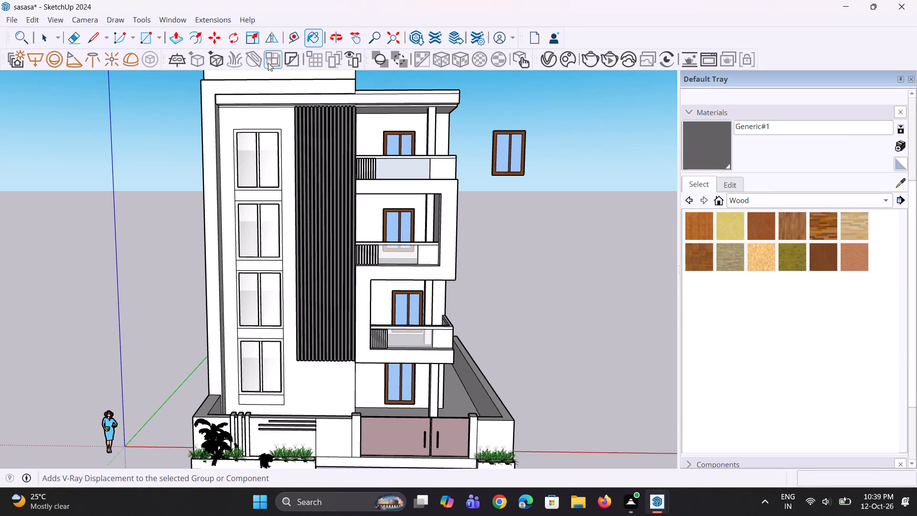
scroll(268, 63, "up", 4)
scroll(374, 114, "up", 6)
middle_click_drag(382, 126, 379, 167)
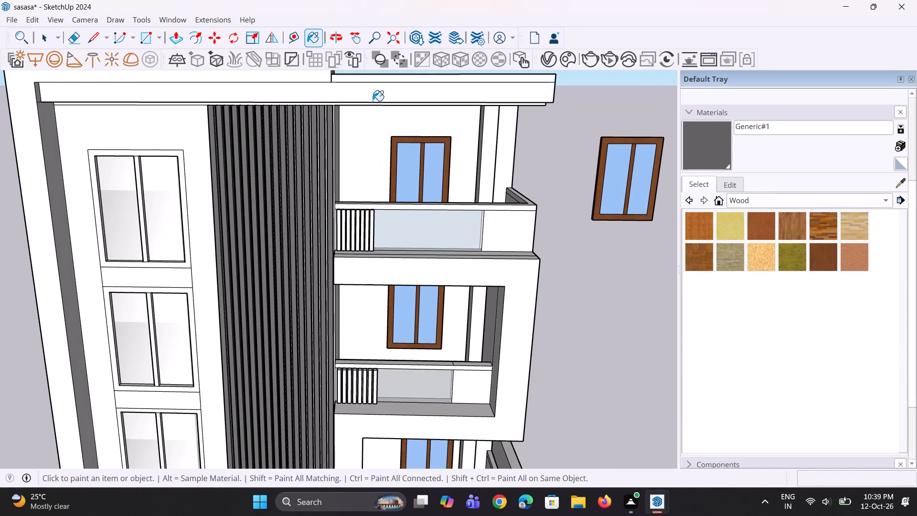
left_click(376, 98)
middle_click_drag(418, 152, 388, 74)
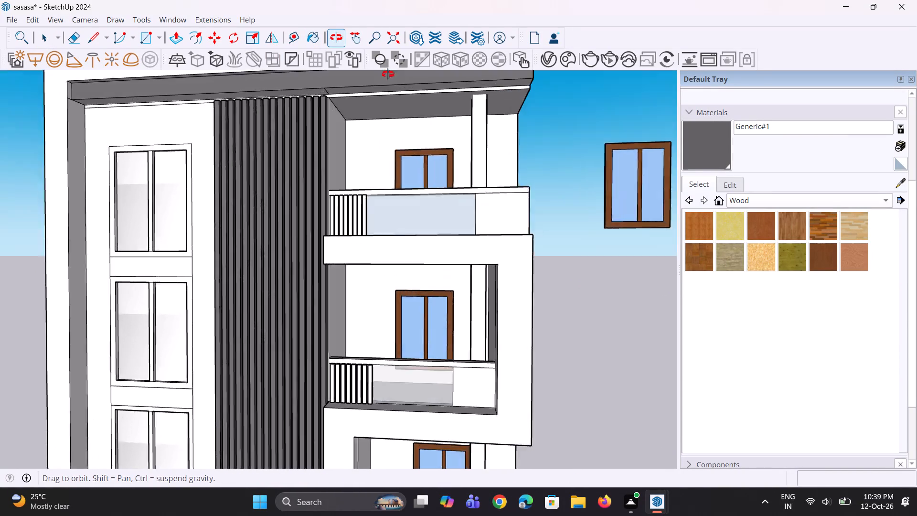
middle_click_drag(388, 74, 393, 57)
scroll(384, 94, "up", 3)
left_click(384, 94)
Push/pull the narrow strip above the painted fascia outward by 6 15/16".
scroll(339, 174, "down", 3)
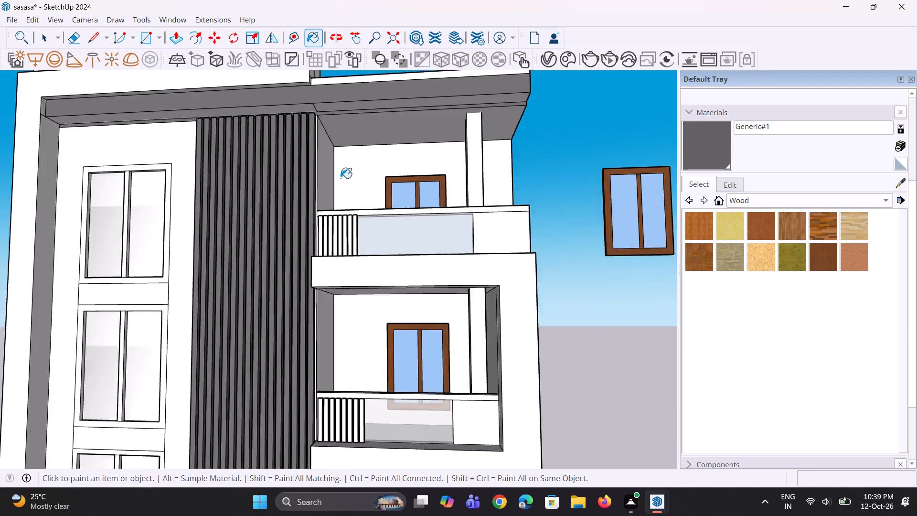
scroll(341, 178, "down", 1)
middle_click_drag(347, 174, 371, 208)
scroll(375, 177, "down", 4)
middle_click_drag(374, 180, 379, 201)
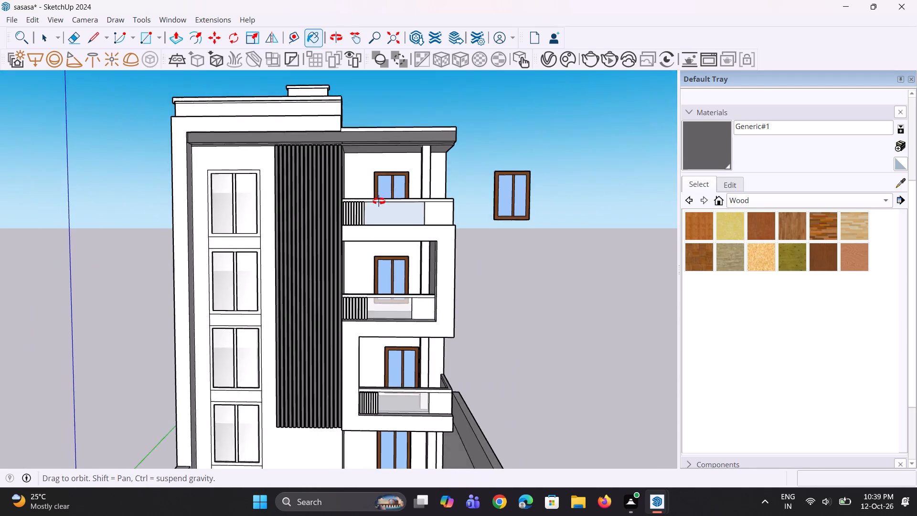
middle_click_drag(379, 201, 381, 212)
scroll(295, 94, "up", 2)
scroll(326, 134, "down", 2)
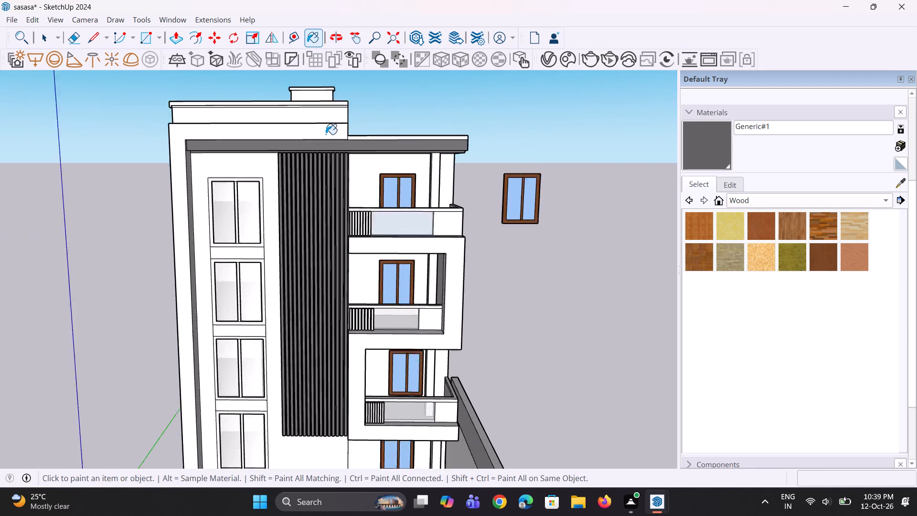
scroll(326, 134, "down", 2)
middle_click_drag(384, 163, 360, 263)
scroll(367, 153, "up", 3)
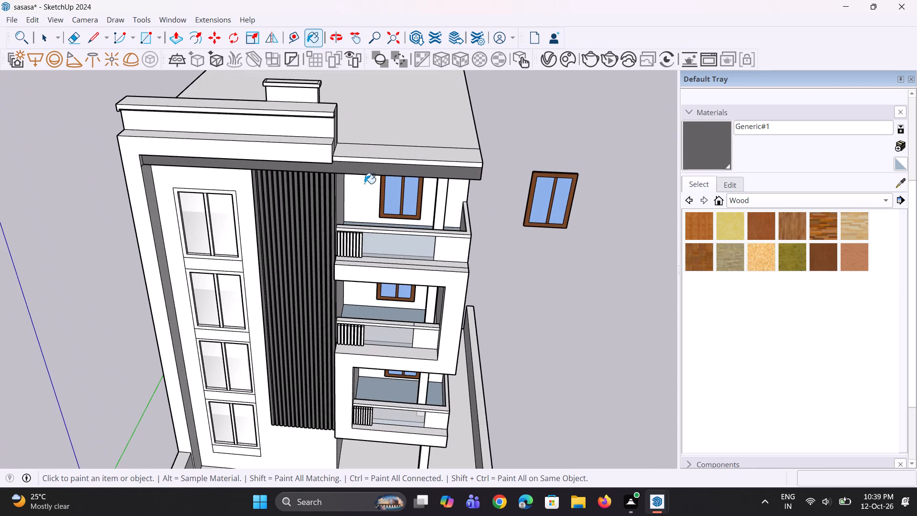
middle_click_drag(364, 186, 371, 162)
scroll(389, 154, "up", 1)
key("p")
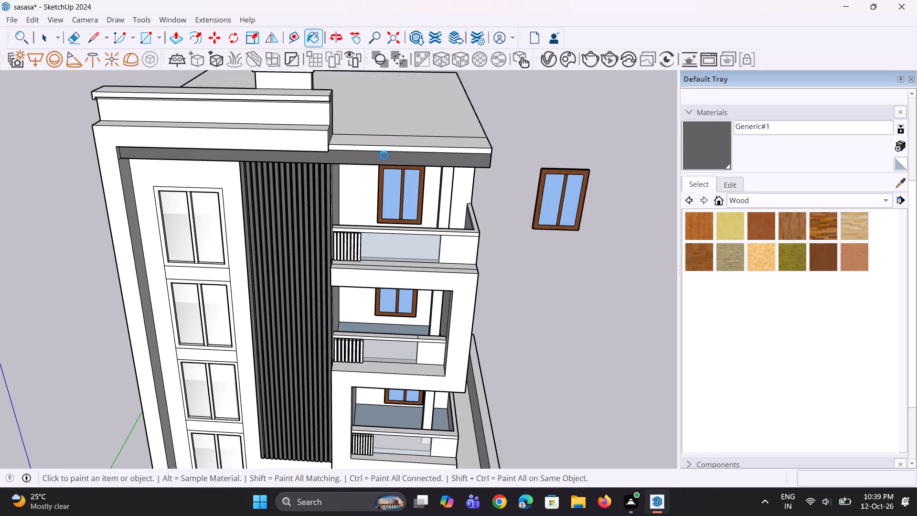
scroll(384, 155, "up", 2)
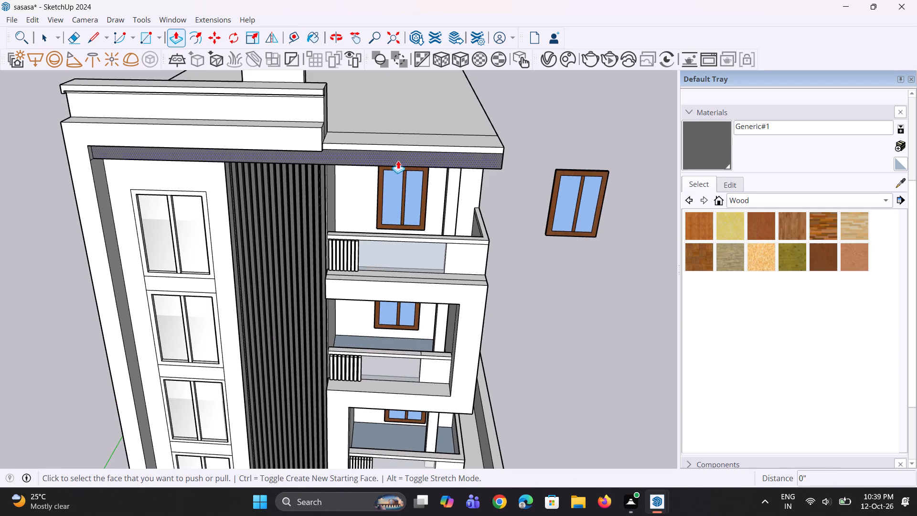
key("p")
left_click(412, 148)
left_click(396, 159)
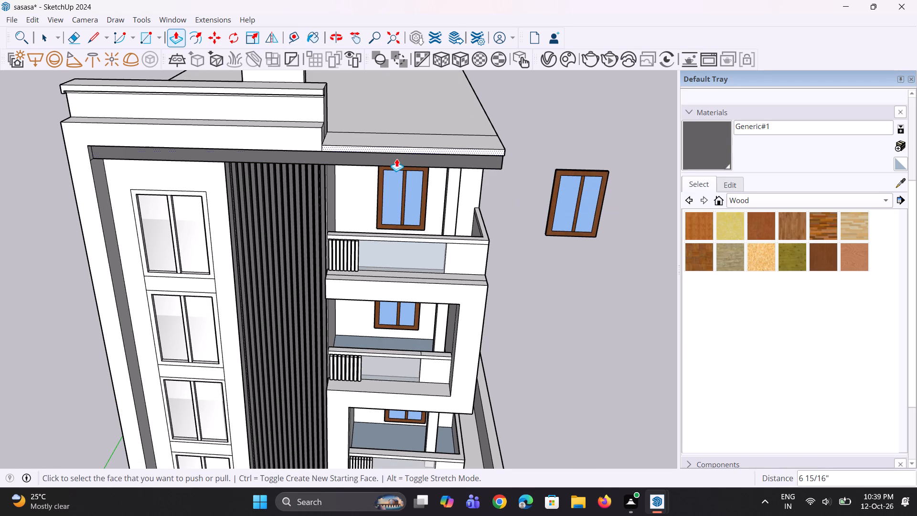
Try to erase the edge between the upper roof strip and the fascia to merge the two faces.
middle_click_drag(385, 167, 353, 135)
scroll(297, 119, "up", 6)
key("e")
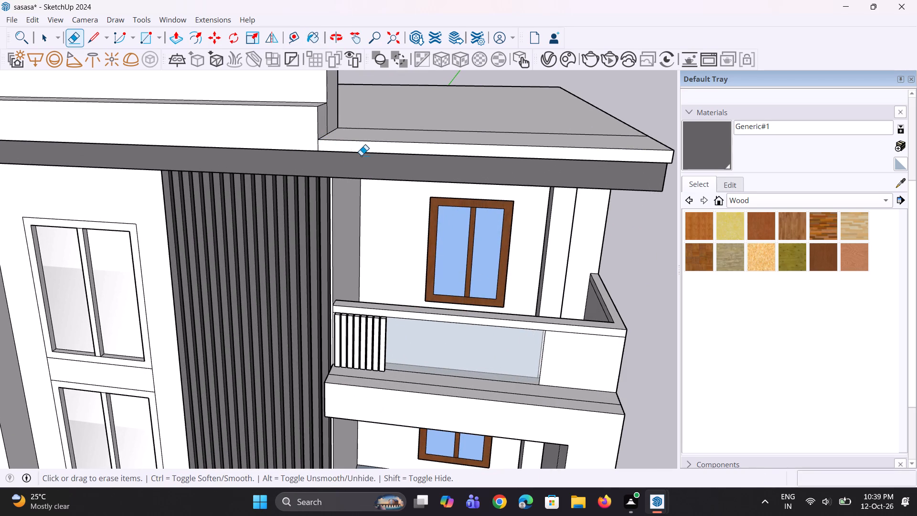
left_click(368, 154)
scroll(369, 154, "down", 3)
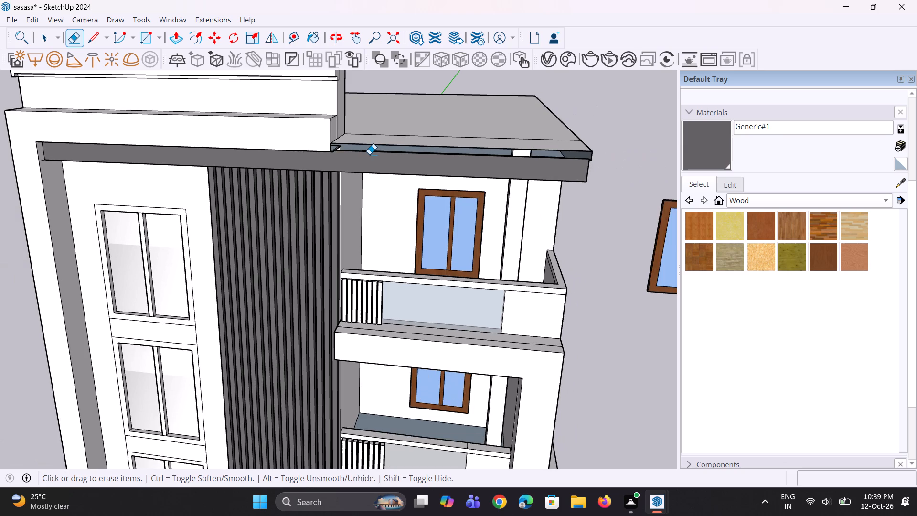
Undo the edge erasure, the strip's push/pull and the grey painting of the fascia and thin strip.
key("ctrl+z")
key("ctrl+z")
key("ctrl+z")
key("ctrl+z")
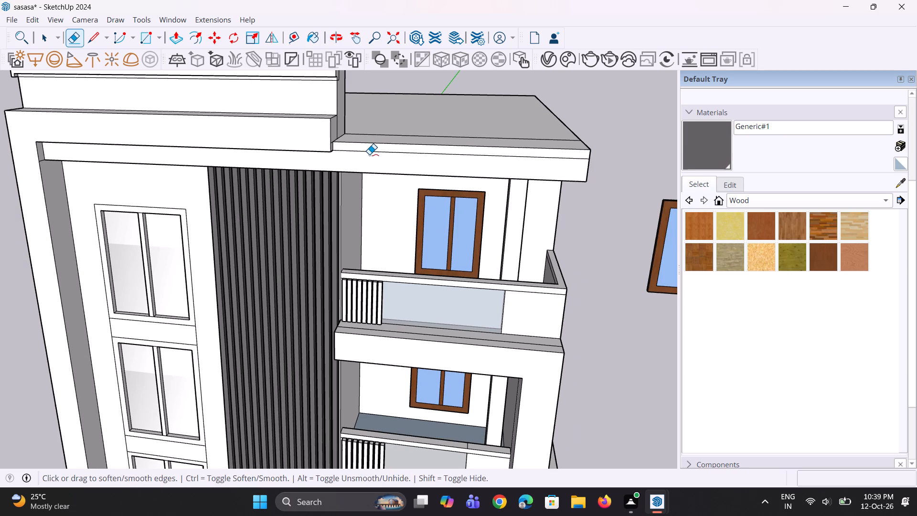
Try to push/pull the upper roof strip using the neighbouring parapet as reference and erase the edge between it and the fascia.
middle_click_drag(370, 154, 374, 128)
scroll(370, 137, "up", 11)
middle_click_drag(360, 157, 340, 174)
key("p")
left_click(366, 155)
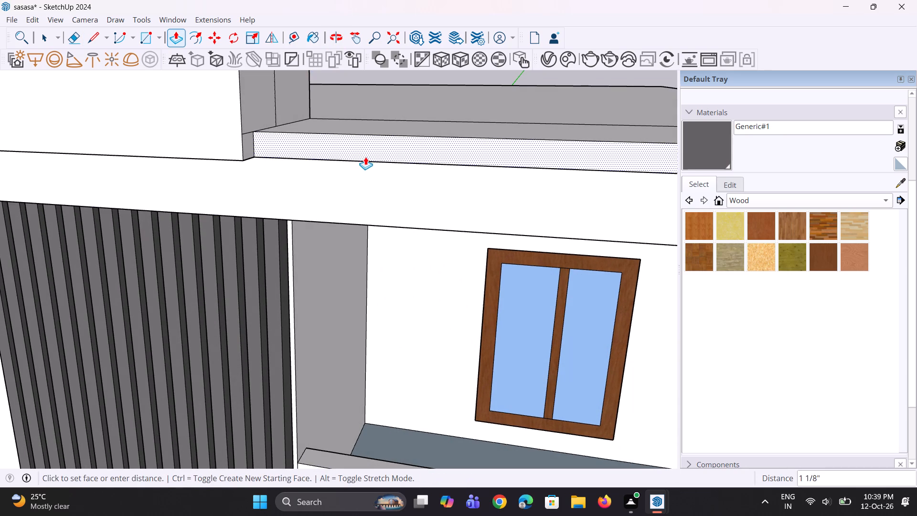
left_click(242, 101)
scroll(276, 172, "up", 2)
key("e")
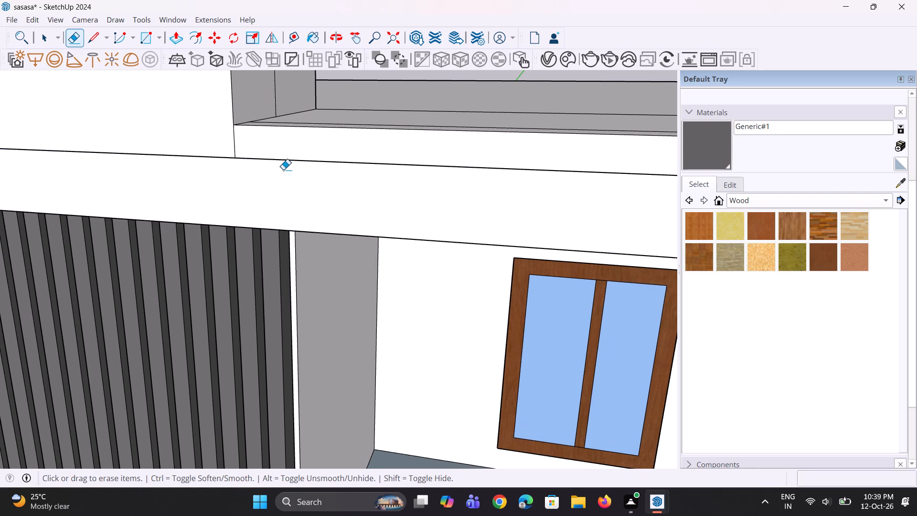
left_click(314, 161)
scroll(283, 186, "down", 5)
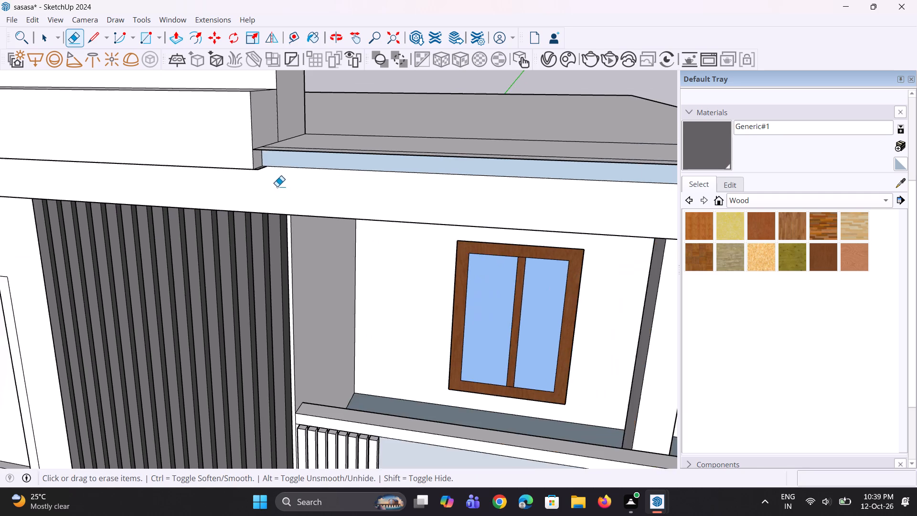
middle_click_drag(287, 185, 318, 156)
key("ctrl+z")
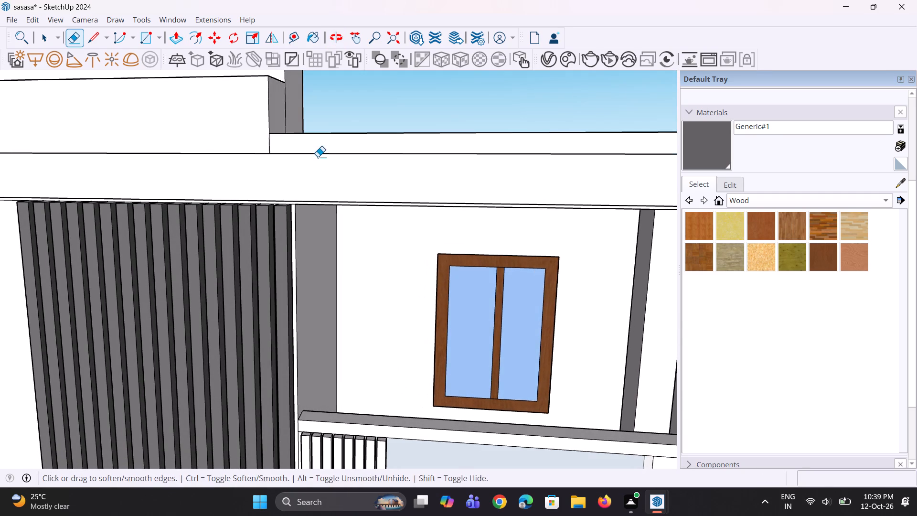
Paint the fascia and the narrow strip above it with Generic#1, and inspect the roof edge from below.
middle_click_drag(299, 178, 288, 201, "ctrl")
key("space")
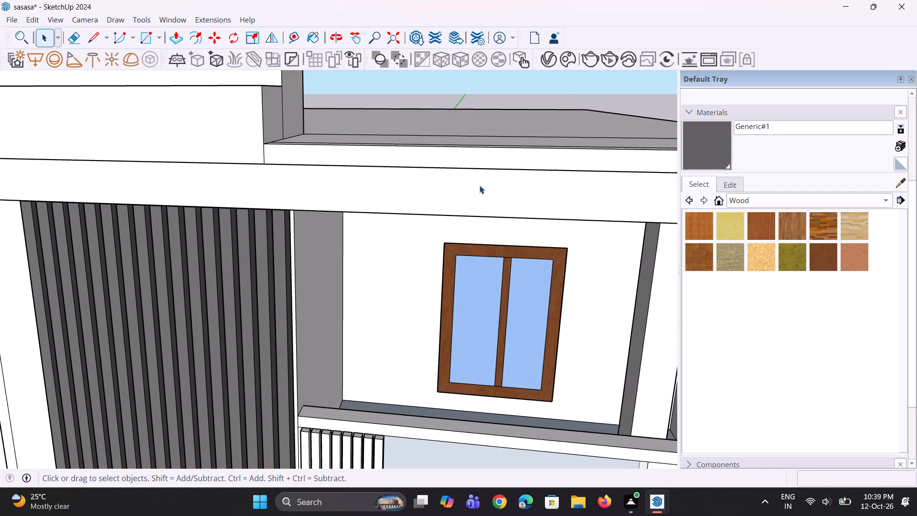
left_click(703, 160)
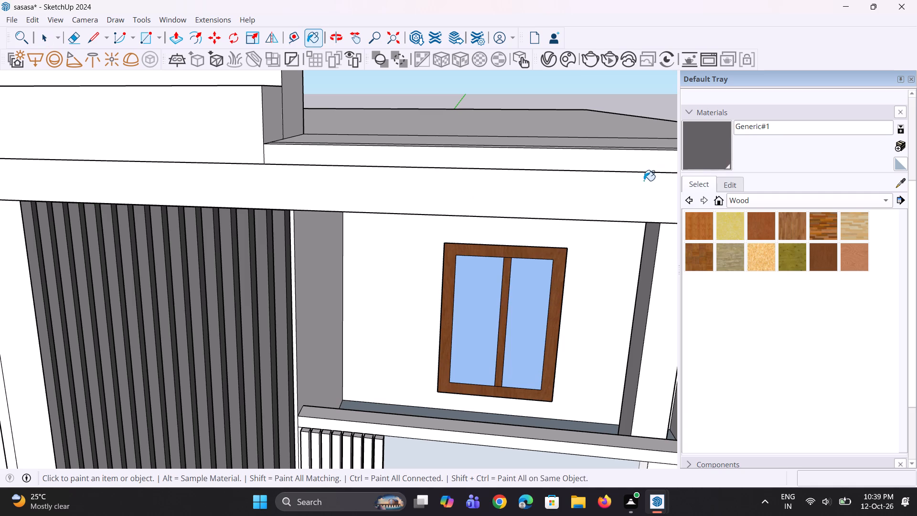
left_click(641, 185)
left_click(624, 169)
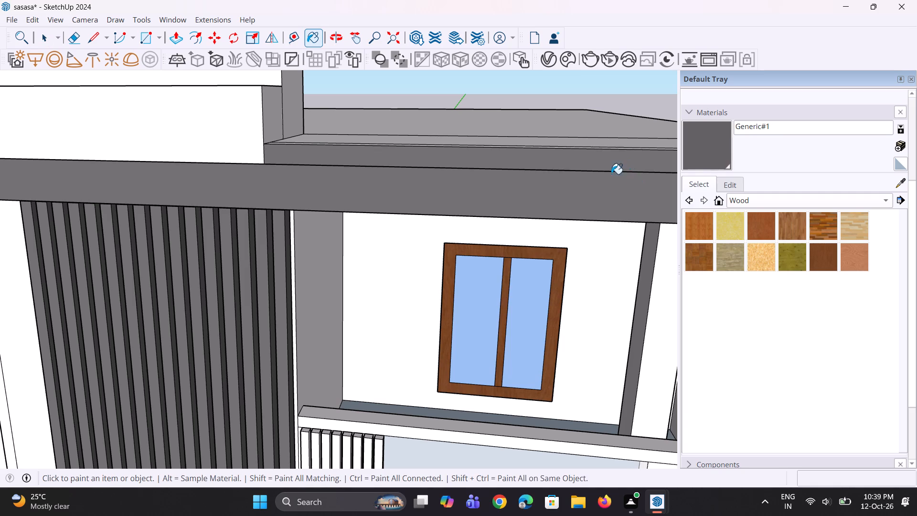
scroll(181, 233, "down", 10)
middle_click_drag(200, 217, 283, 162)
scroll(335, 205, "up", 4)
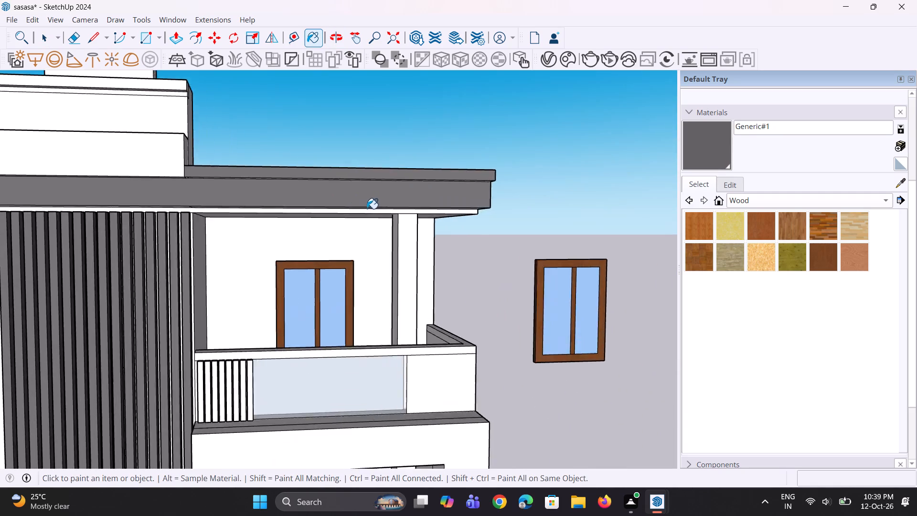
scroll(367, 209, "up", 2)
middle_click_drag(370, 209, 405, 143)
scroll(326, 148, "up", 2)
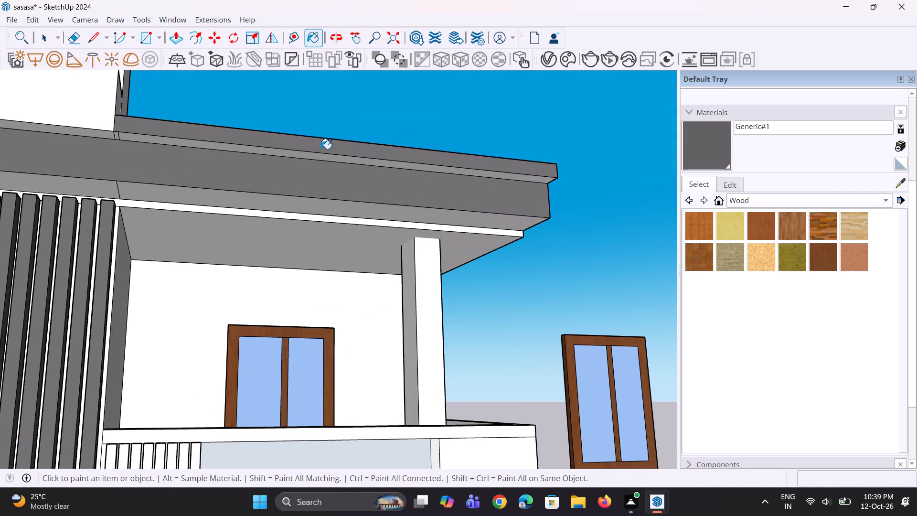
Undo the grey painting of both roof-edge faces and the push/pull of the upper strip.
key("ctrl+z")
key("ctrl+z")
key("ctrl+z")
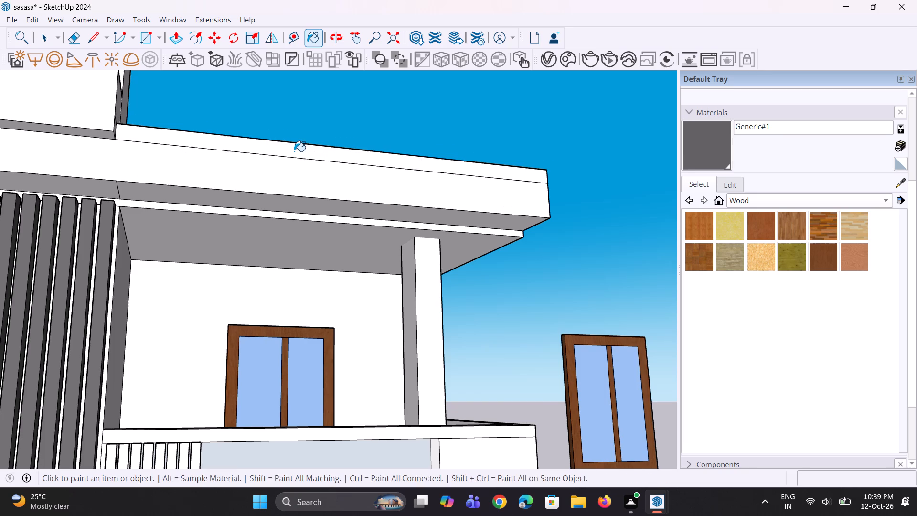
Erase the edge between the upper roof strip and the fascia to merge them into one face.
middle_click_drag(294, 152, 292, 172)
key("e")
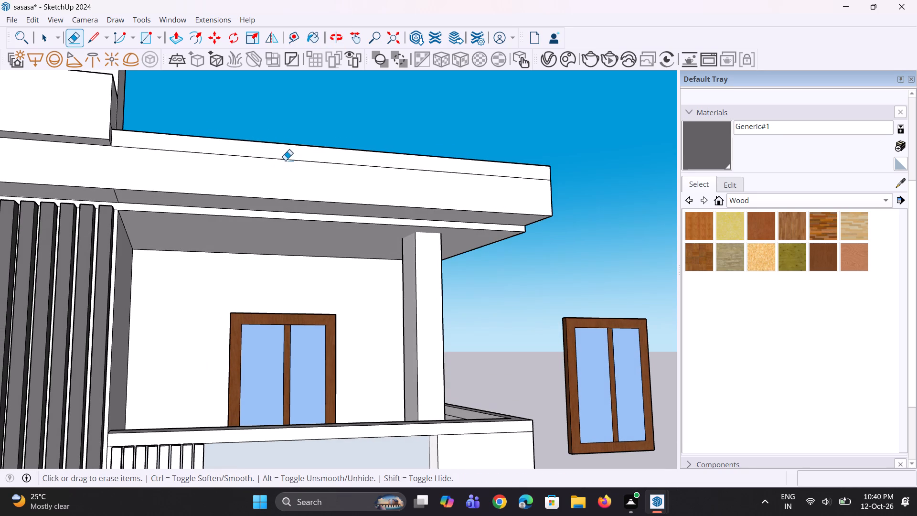
left_click(288, 159)
scroll(280, 198, "down", 4)
middle_click_drag(279, 201, 260, 225)
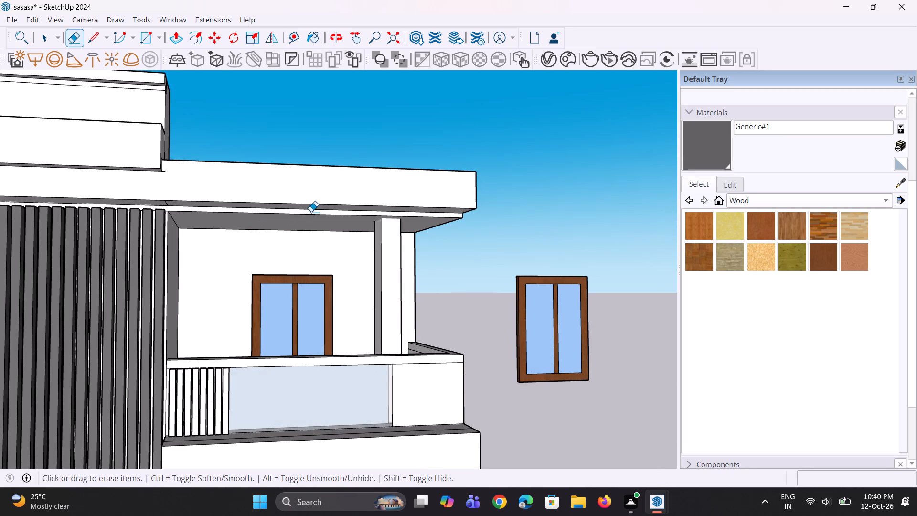
Paint the merged roof fascia and the thin strip beneath it with the Generic#1 material.
scroll(322, 210, "up", 2)
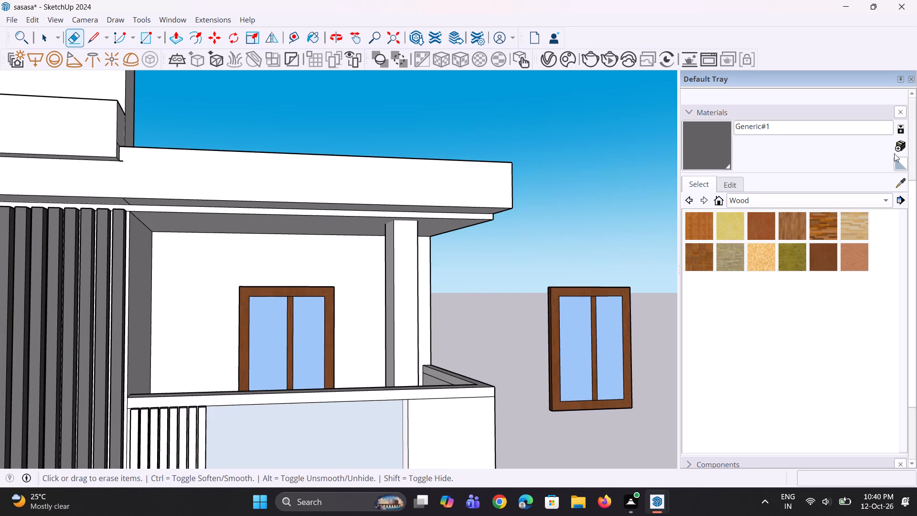
left_click(696, 140)
left_click(354, 168)
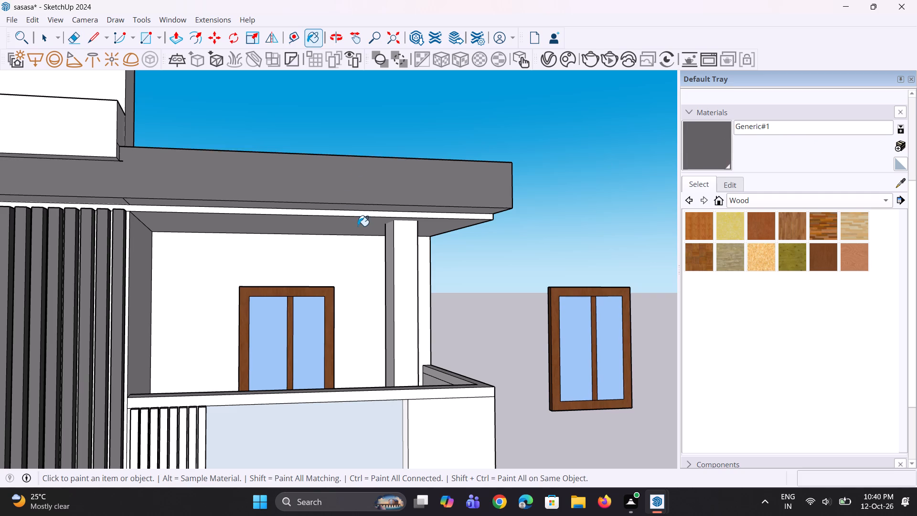
scroll(358, 226, "down", 4)
scroll(354, 224, "up", 5)
left_click(357, 218)
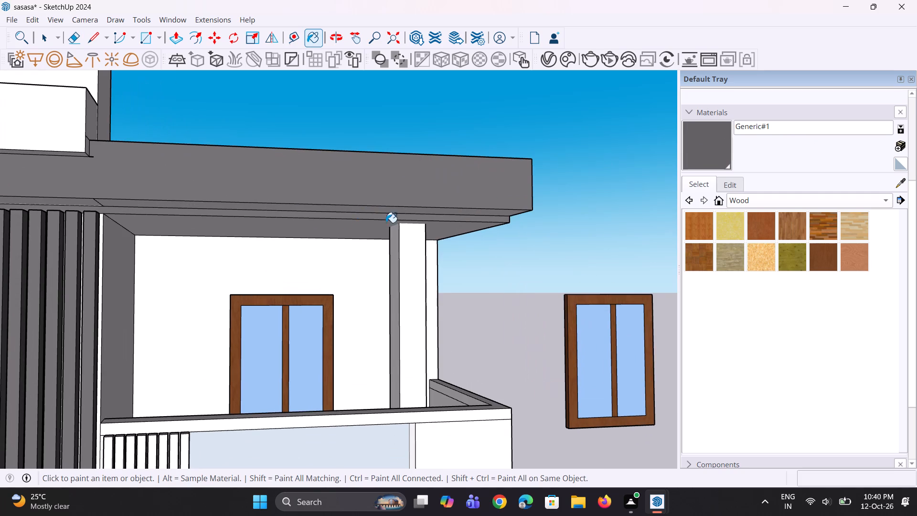
Paint the fascia recess's end face and the beam's underside, above the louvres and the top balcony, with Generic#1.
scroll(395, 227, "down", 9)
middle_click_drag(379, 245, 267, 254)
scroll(272, 246, "up", 4)
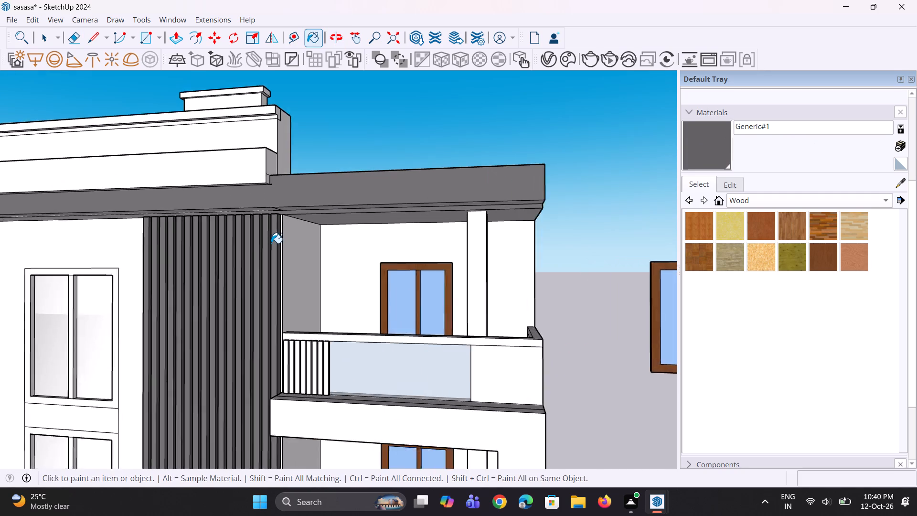
scroll(271, 243, "up", 1)
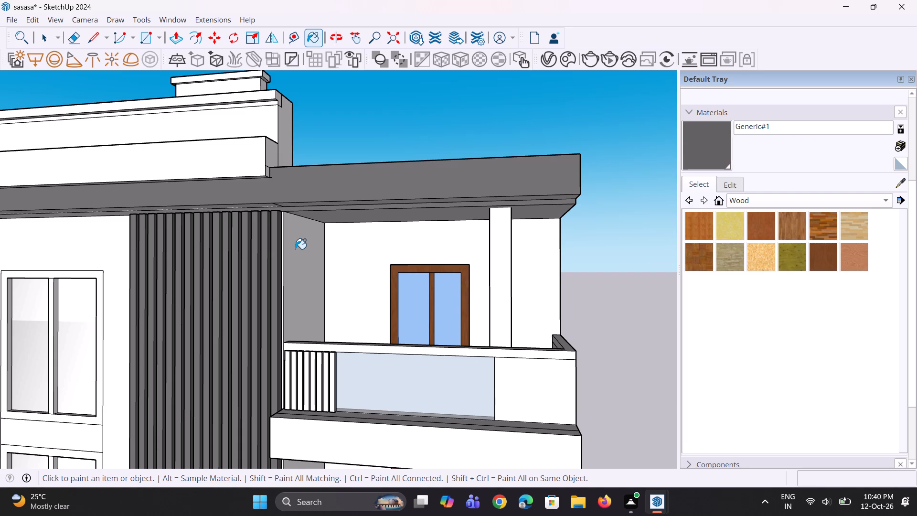
scroll(320, 212, "down", 5)
middle_click_drag(319, 219, 284, 213)
scroll(270, 218, "up", 4)
scroll(88, 194, "up", 4)
middle_click_drag(38, 190, 82, 198)
scroll(87, 202, "down", 6)
scroll(23, 199, "up", 3)
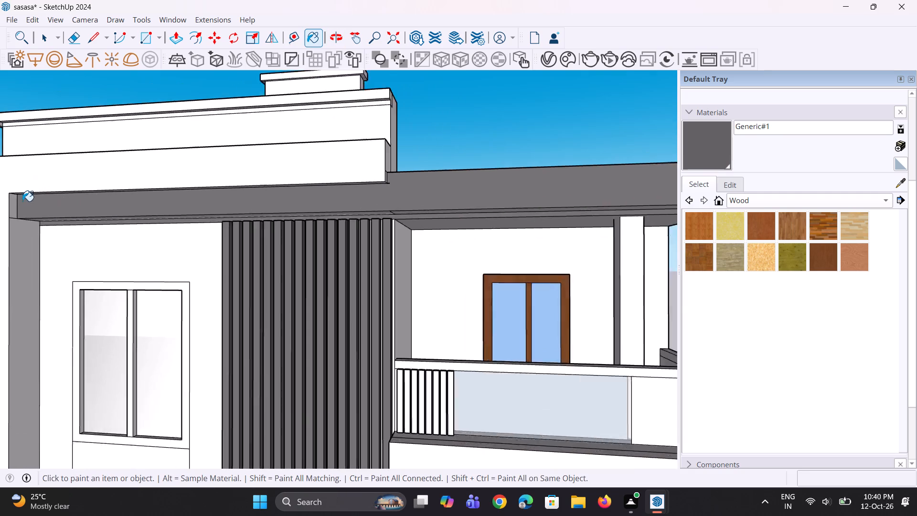
scroll(22, 201, "up", 4)
left_click(15, 205)
scroll(37, 227, "up", 1)
middle_click_drag(37, 227, 0, 160)
scroll(149, 210, "down", 3)
left_click(192, 236)
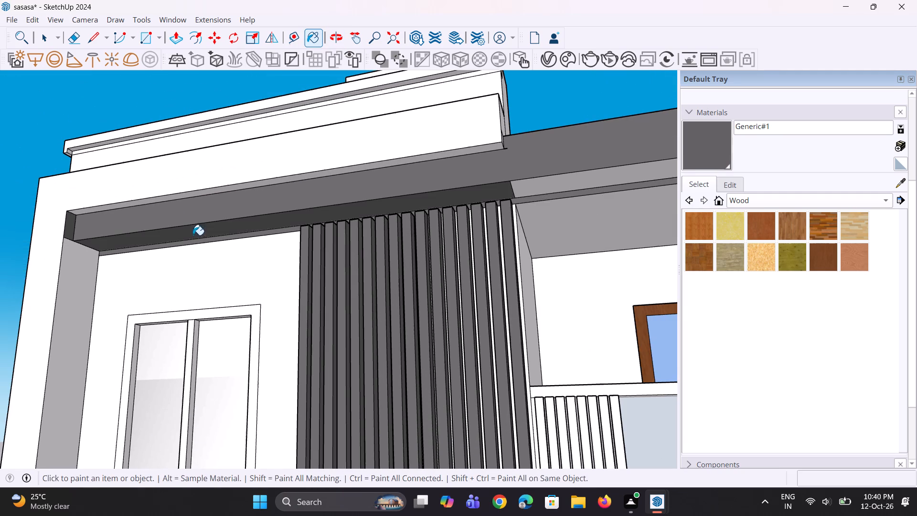
scroll(404, 243, "down", 3)
middle_click_drag(598, 175, 602, 130)
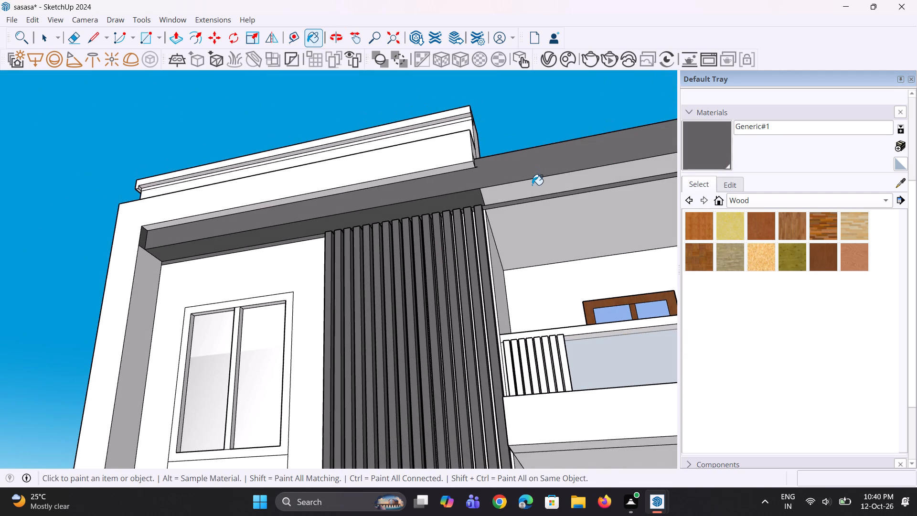
left_click(532, 185)
scroll(382, 265, "down", 8)
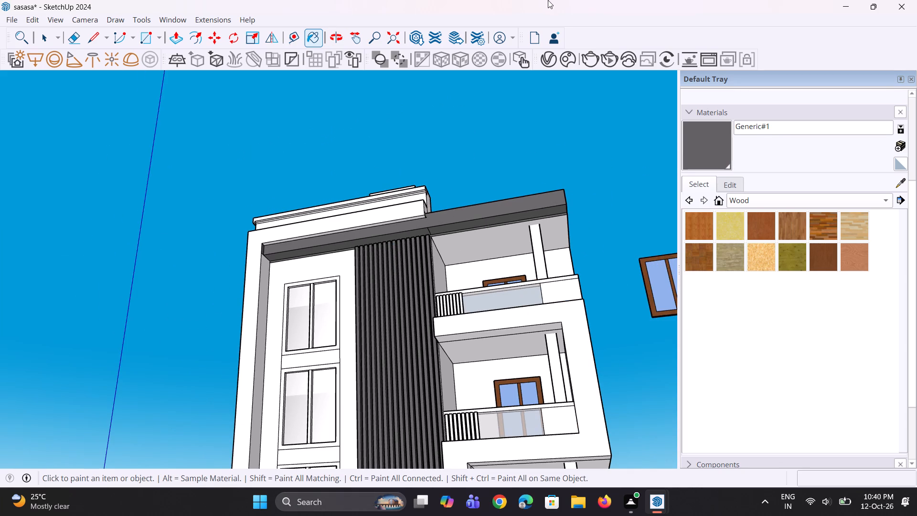
scroll(548, 0, "down", 3)
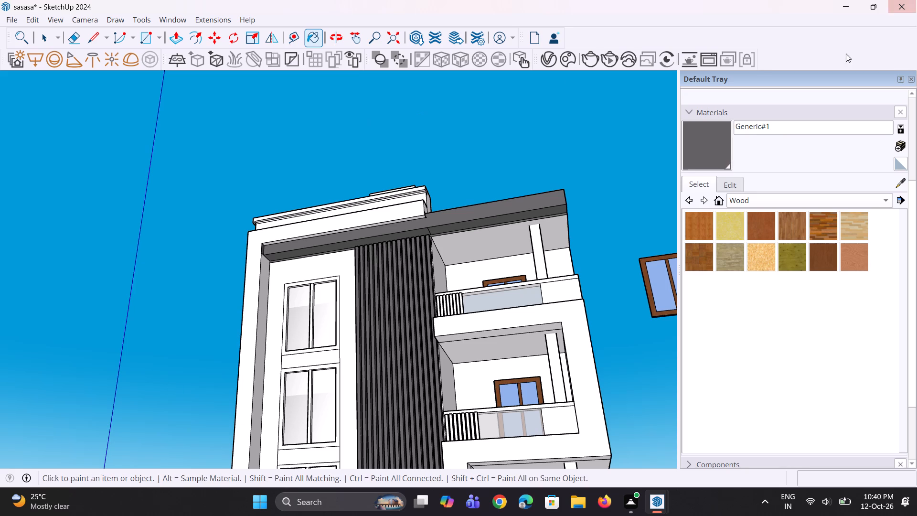
Create another generic V-Ray material, Generic#2, with a mid-grey diffuse colour of 0.504 per RGB channel.
scroll(470, 182, "down", 5)
middle_click_drag(498, 129, 511, 169)
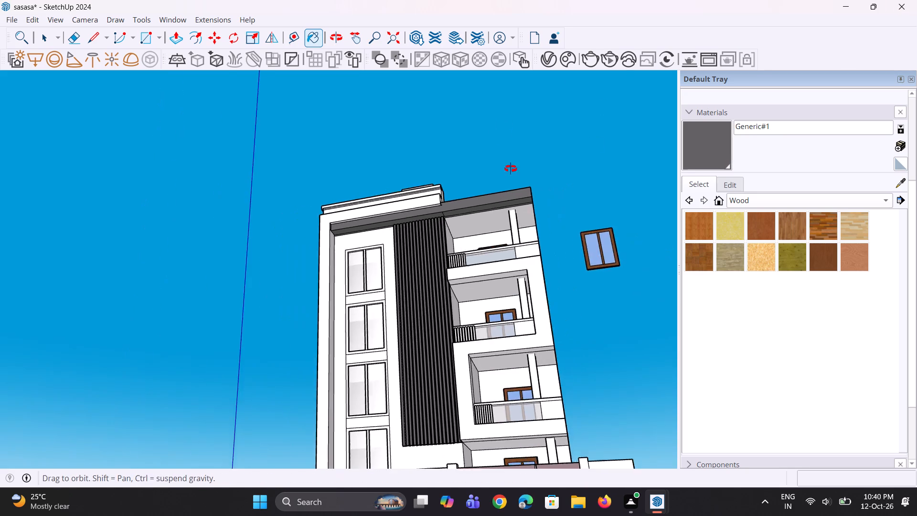
middle_click_drag(511, 169, 543, 236)
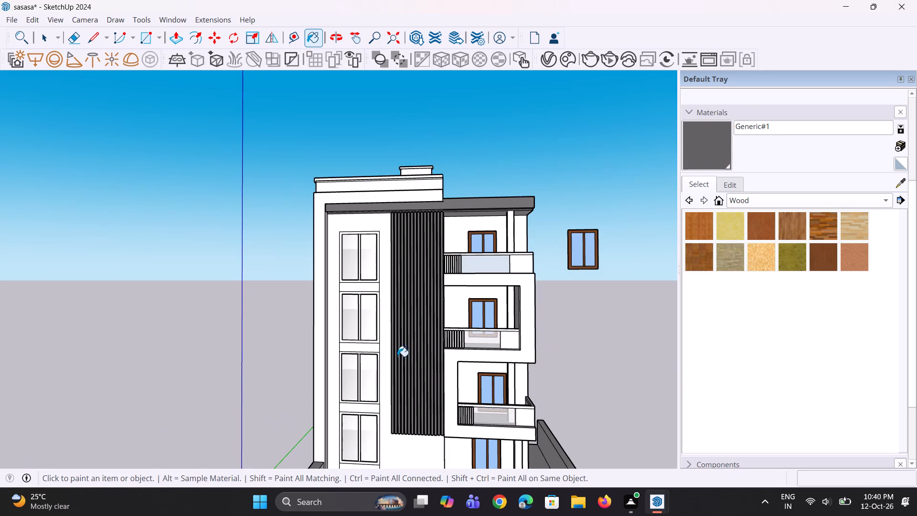
left_click(544, 63)
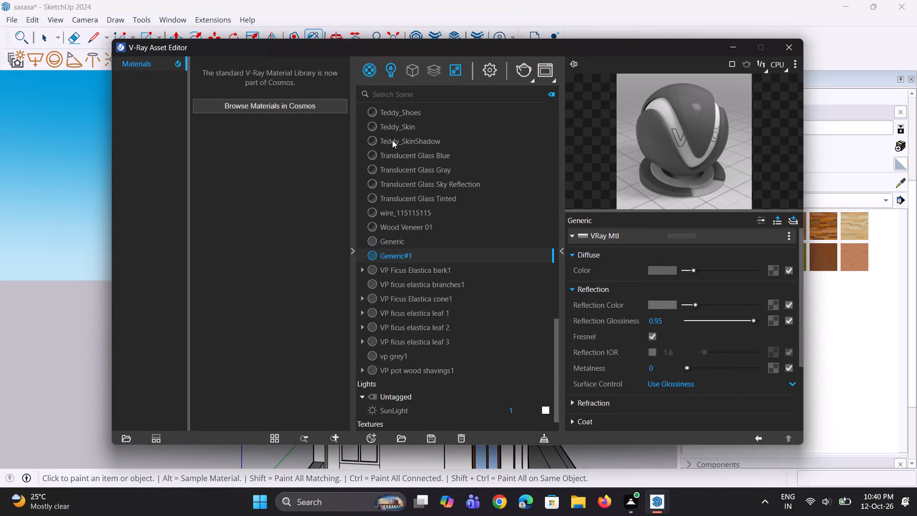
right_click(375, 70)
left_click(384, 92)
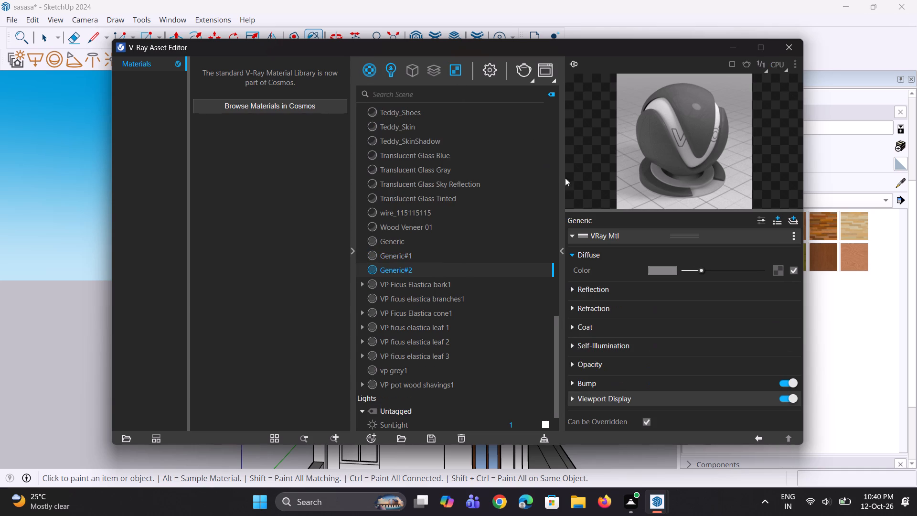
left_click(659, 269)
left_click(357, 335)
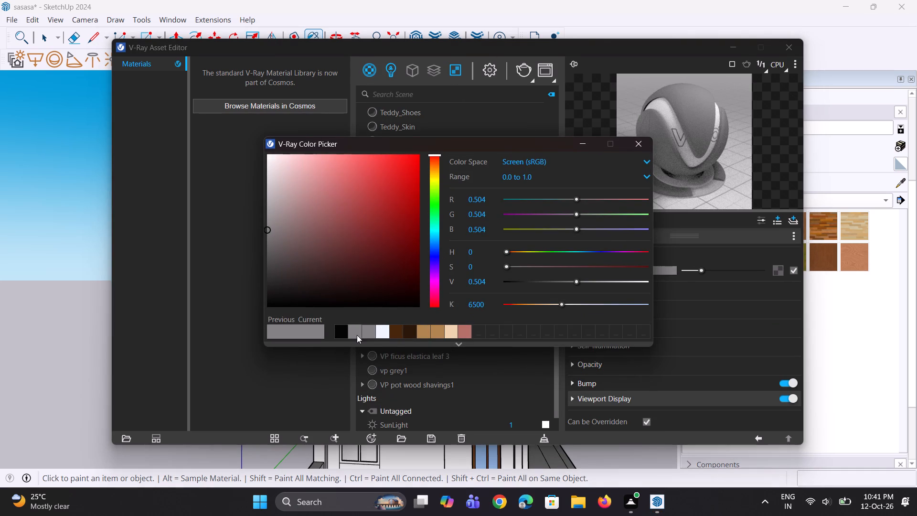
Give Generic#2 a dark grey reflection colour and a reflection glossiness of 0.95.
left_click(674, 154)
left_click(652, 295)
left_click_drag(684, 305, 693, 308)
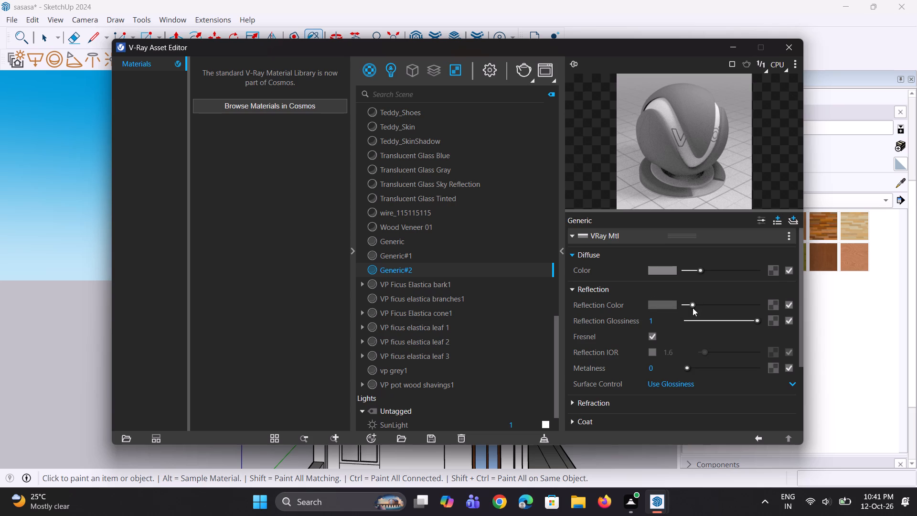
left_click_drag(663, 322, 652, 322)
left_click_drag(652, 322, 627, 327)
type("0.95")
key("Return")
left_click(629, 131)
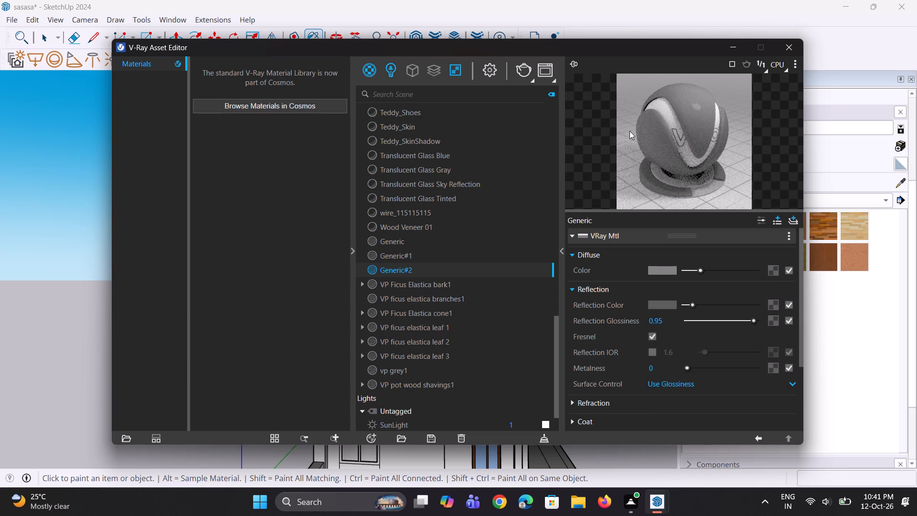
Lighten the diffuse colour of Generic#2 to about 0.618 per RGB channel and return to the model.
left_click_drag(701, 271, 708, 271)
left_click_drag(708, 271, 709, 271)
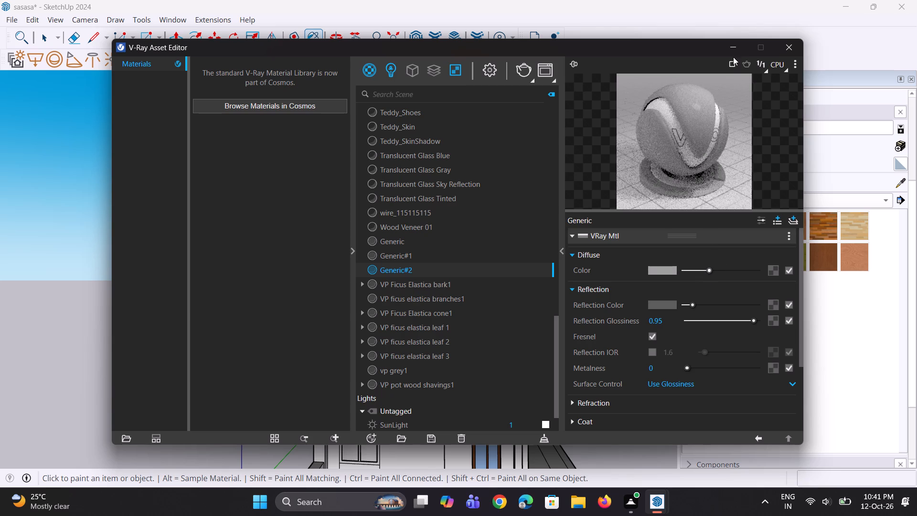
left_click(731, 44)
left_click(712, 151)
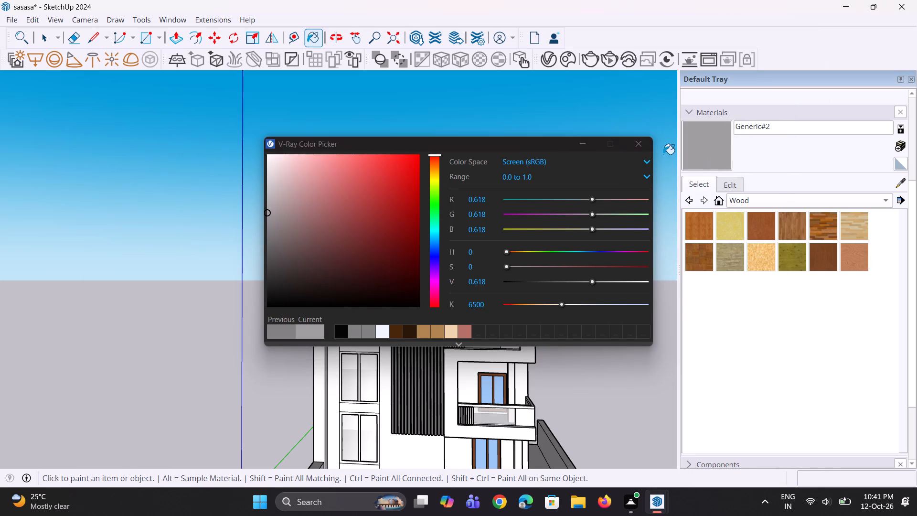
left_click(639, 145)
Paint the recessed wall around the stacked windows and the outer front frame with Generic#2.
scroll(324, 242, "up", 1)
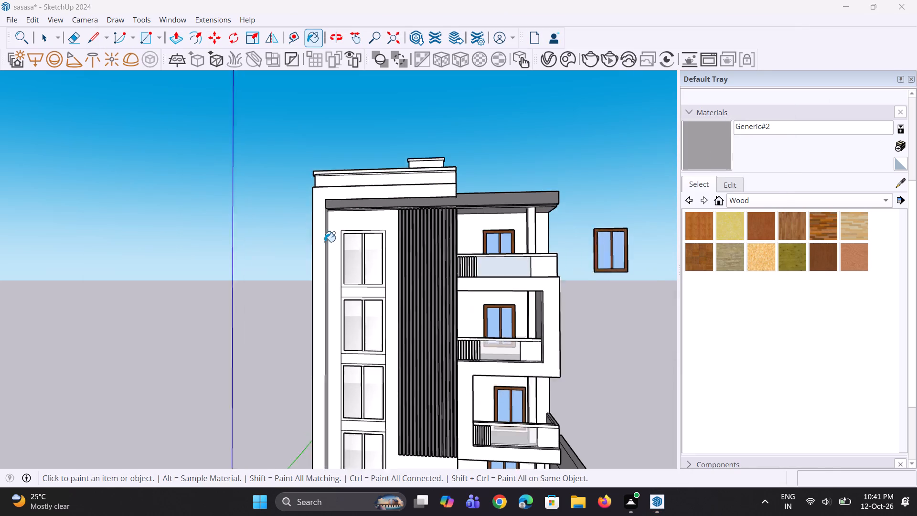
scroll(324, 242, "up", 1)
left_click(337, 237)
left_click(318, 226)
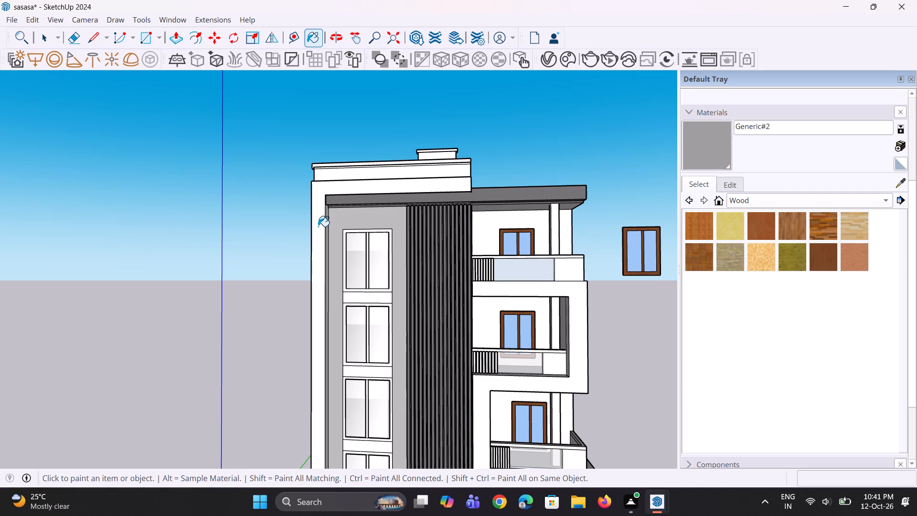
Paint the roof parapet, the front of the small rooftop block and the underside of the parapet cap with Generic#2.
scroll(354, 151, "up", 6)
left_click(377, 202)
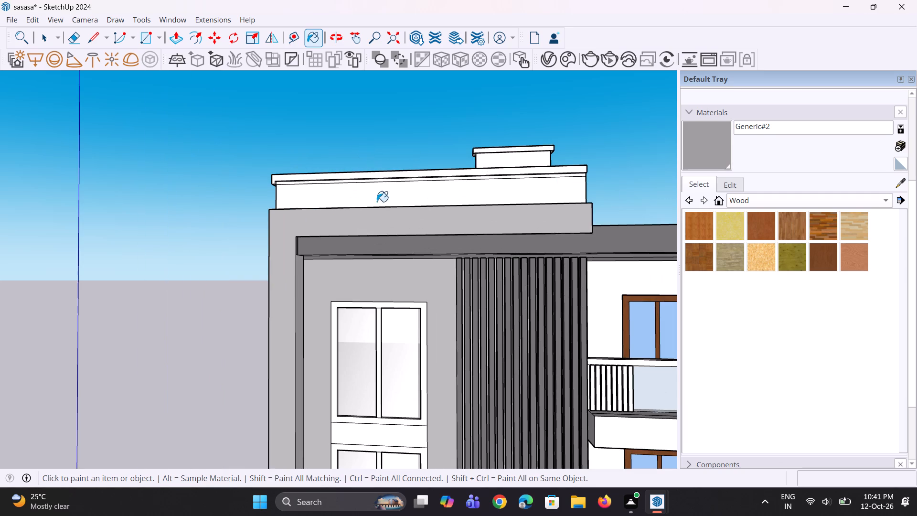
scroll(507, 162, "up", 2)
left_click(507, 162)
middle_click_drag(513, 193, 497, 138)
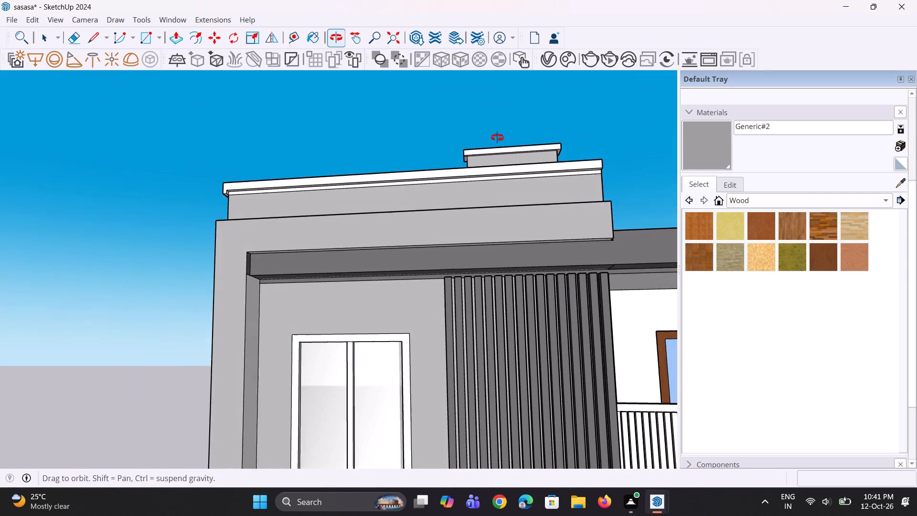
middle_click_drag(497, 138, 497, 136)
scroll(498, 163, "up", 6)
left_click(506, 178)
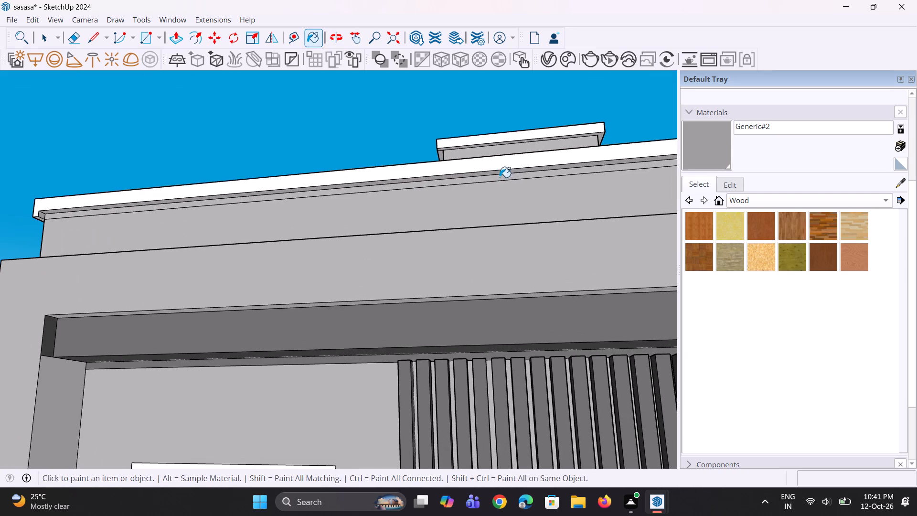
Paint the front frame's inner side face, beside the window wall, with Generic#2.
scroll(500, 177, "down", 4)
middle_click_drag(500, 179, 513, 234)
scroll(465, 200, "down", 5)
scroll(277, 290, "up", 2)
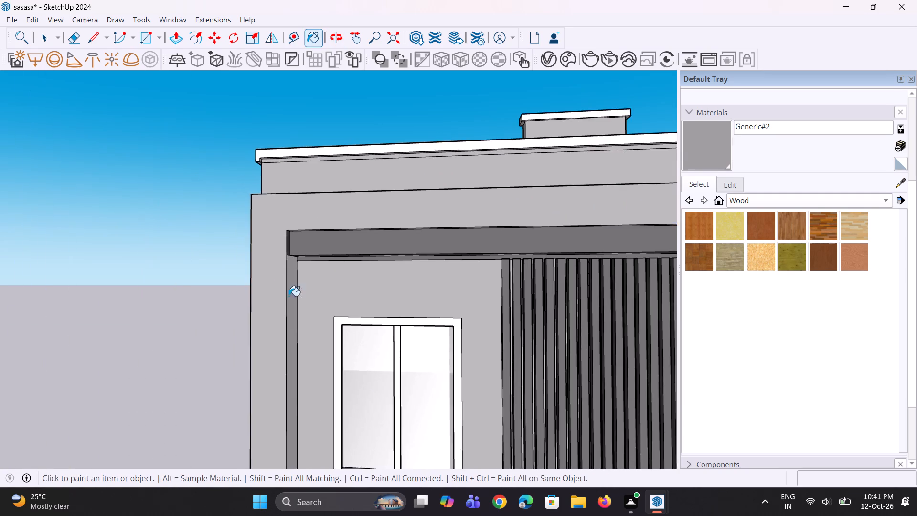
scroll(289, 296, "up", 2)
left_click(299, 301)
left_click(294, 301)
scroll(313, 307, "down", 1)
left_click(324, 303)
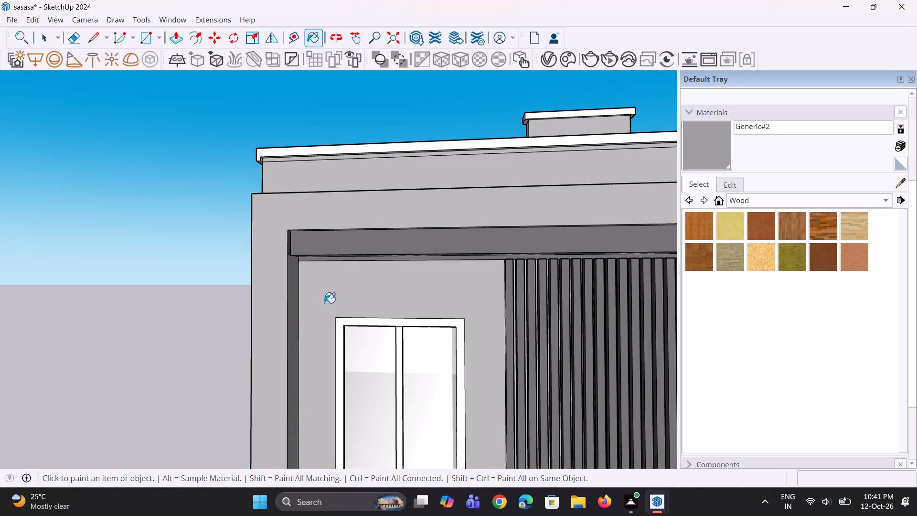
Paint the front face of the projecting balcony surround with Generic#2.
scroll(352, 299, "down", 14)
scroll(480, 328, "up", 1)
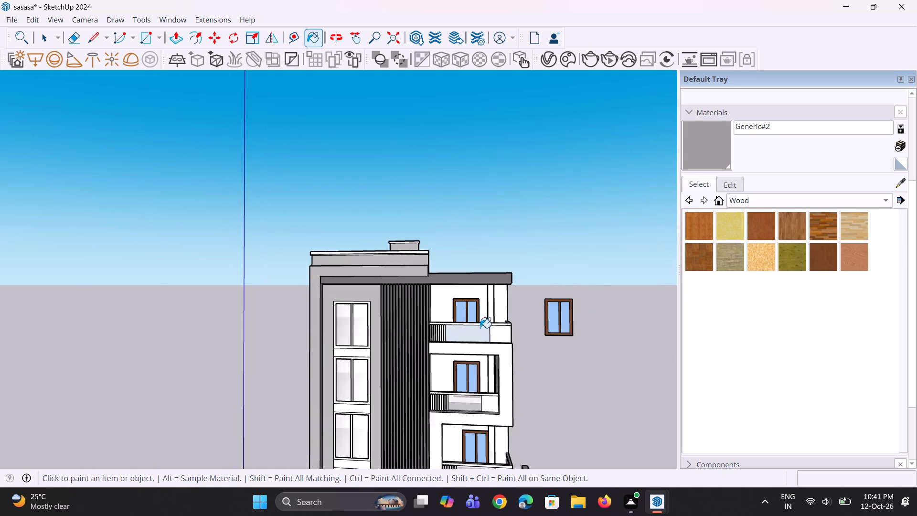
scroll(480, 328, "up", 4)
scroll(448, 325, "down", 5)
scroll(449, 334, "up", 3)
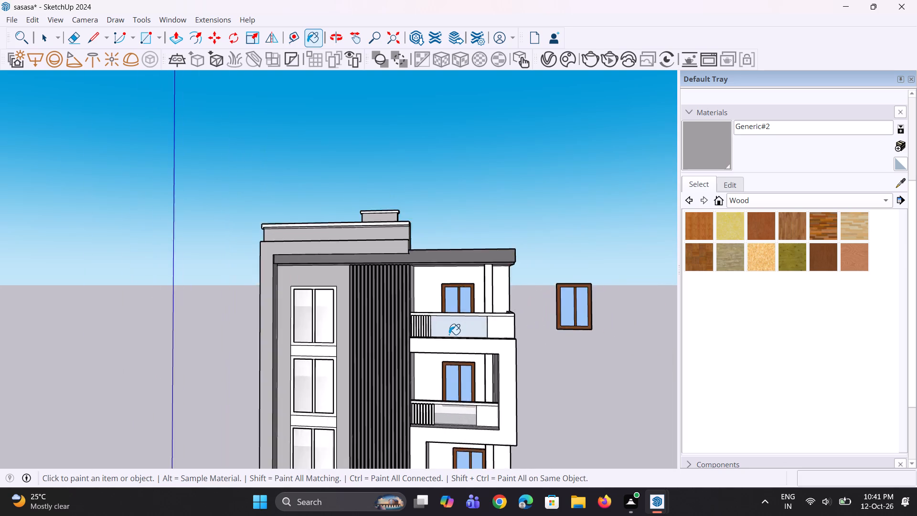
scroll(449, 334, "up", 5)
left_click(453, 350)
Examine the painted façade from several angles, including the windows, balconies, side wall and roof, for surfaces still unpainted.
scroll(453, 333, "down", 11)
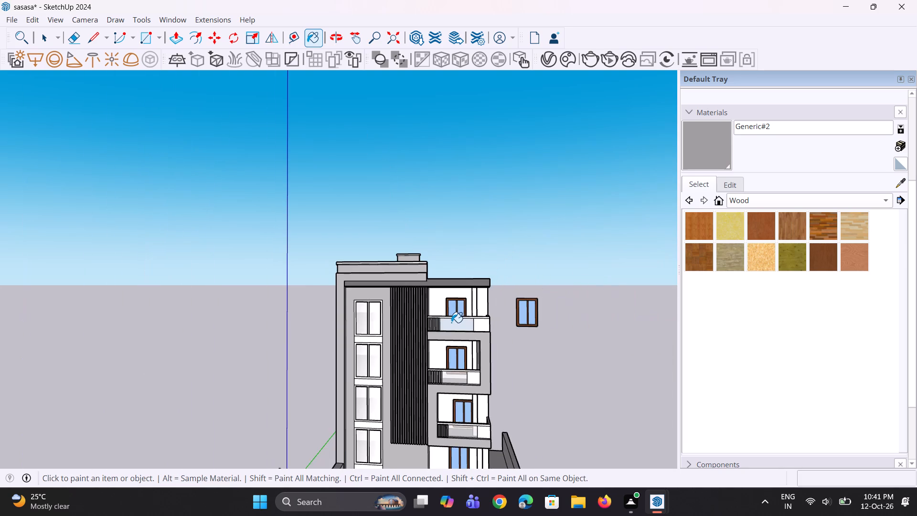
scroll(451, 322, "down", 3)
scroll(469, 449, "up", 10)
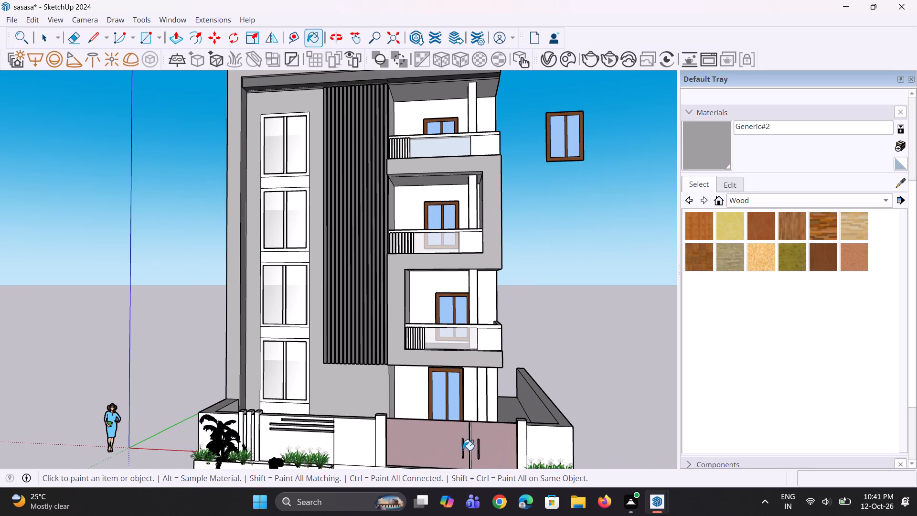
scroll(448, 430, "down", 3)
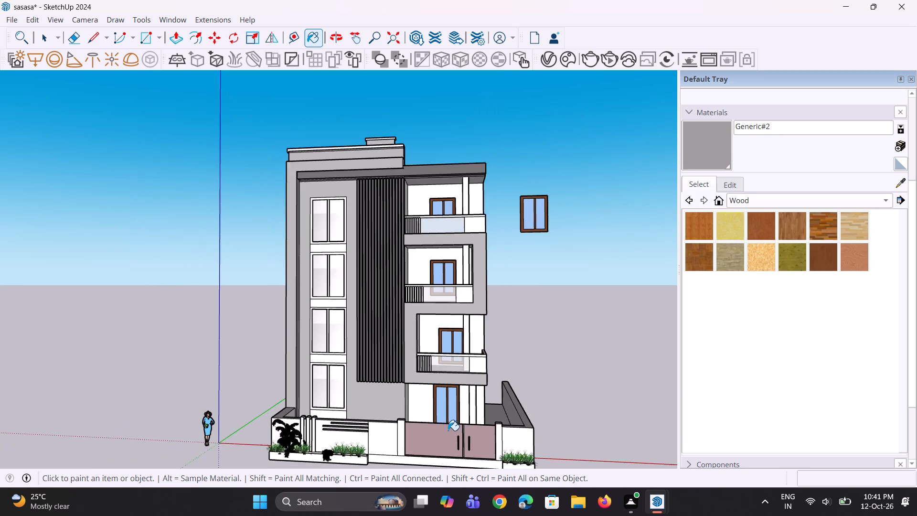
scroll(448, 430, "down", 4)
scroll(368, 416, "up", 7)
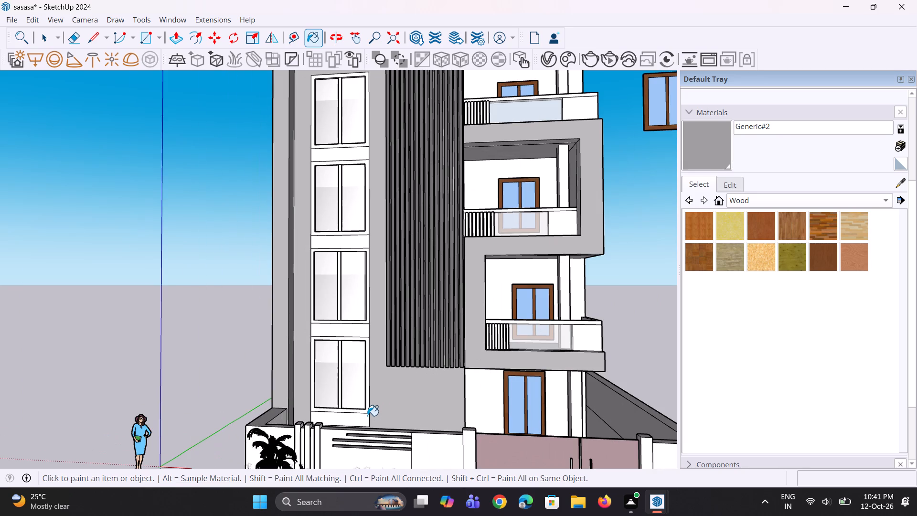
middle_click_drag(370, 413, 379, 393)
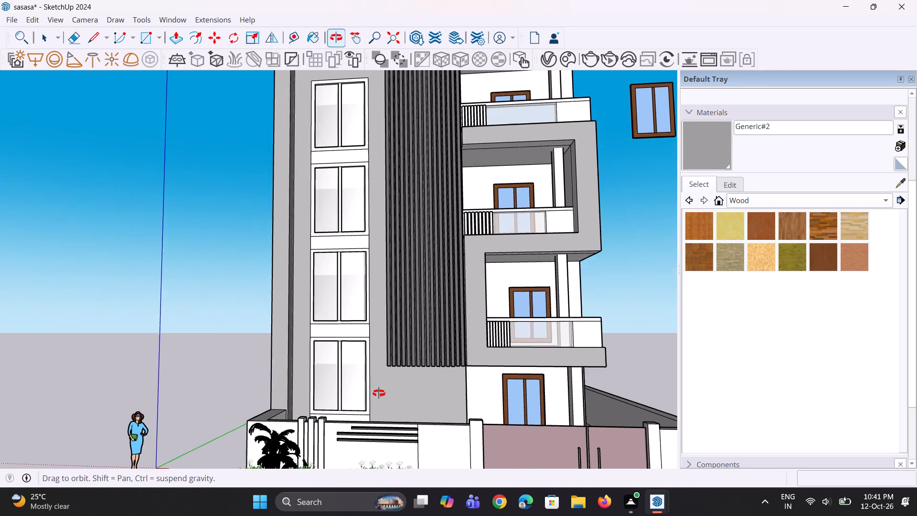
middle_click_drag(379, 393, 368, 442)
scroll(396, 401, "up", 3)
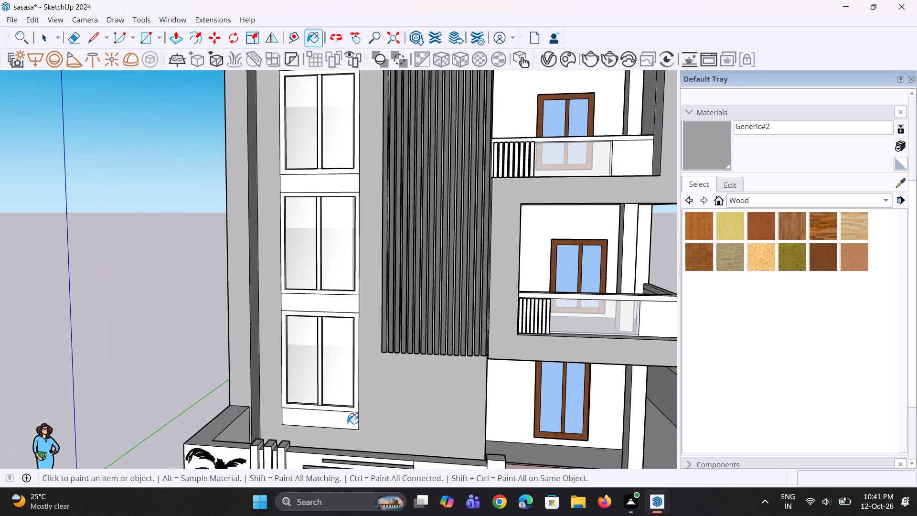
scroll(336, 426, "down", 5)
middle_click_drag(414, 426, 336, 418)
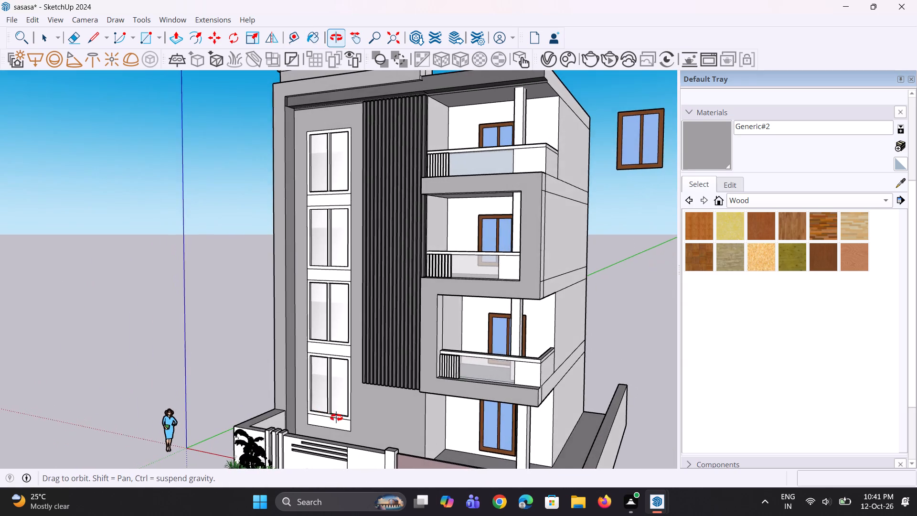
middle_click_drag(336, 418, 374, 378)
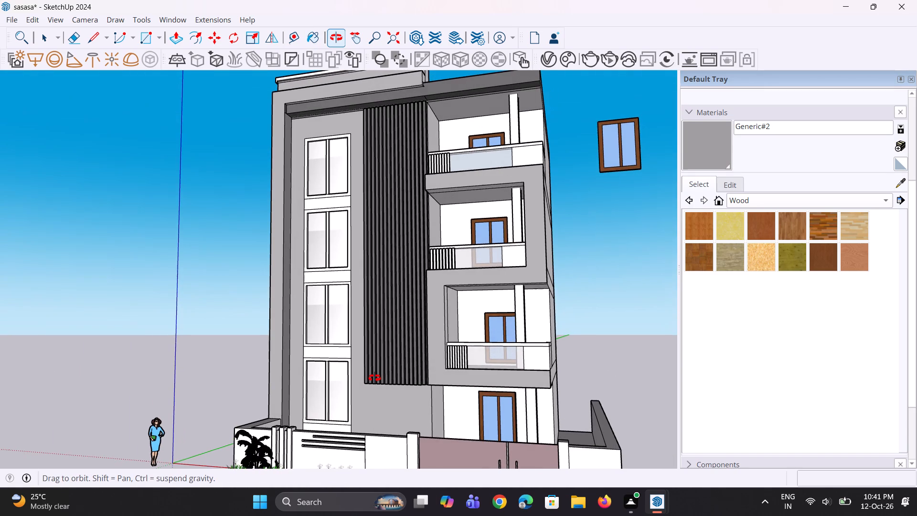
middle_click_drag(374, 378, 374, 377)
scroll(374, 377, "up", 1)
scroll(374, 372, "down", 9)
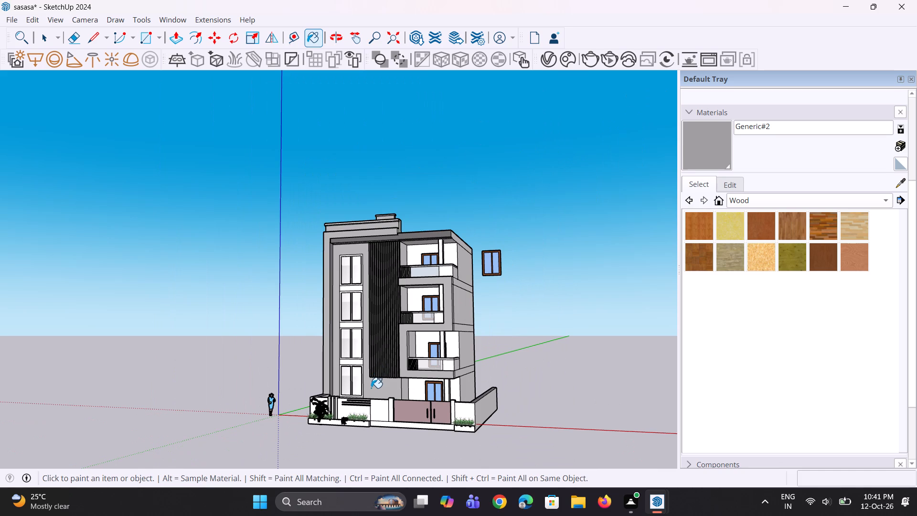
scroll(371, 388, "down", 4)
middle_click_drag(387, 388, 448, 381)
scroll(409, 263, "up", 13)
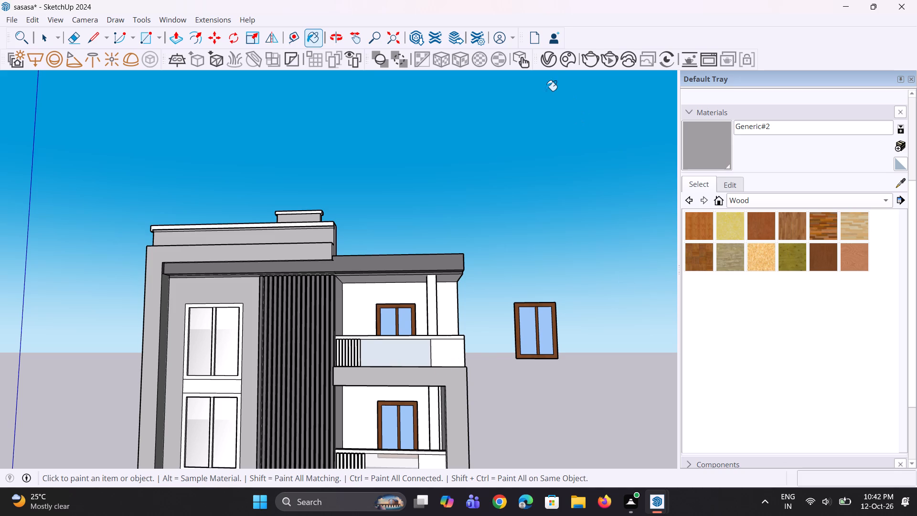
Create a further generic V-Ray material, Generic#3, with a light peach diffuse colour of RGB 0.937, 0.82, 0.673.
left_click(544, 68)
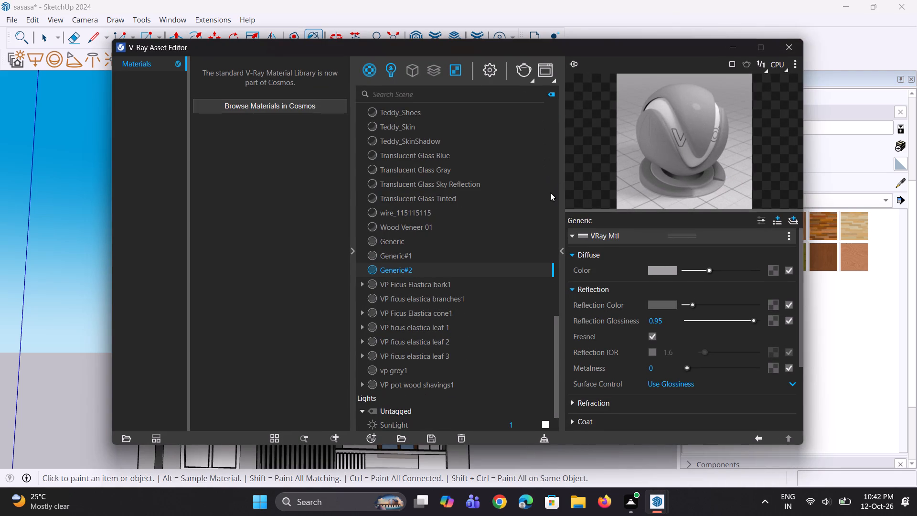
right_click(371, 70)
left_click(388, 96)
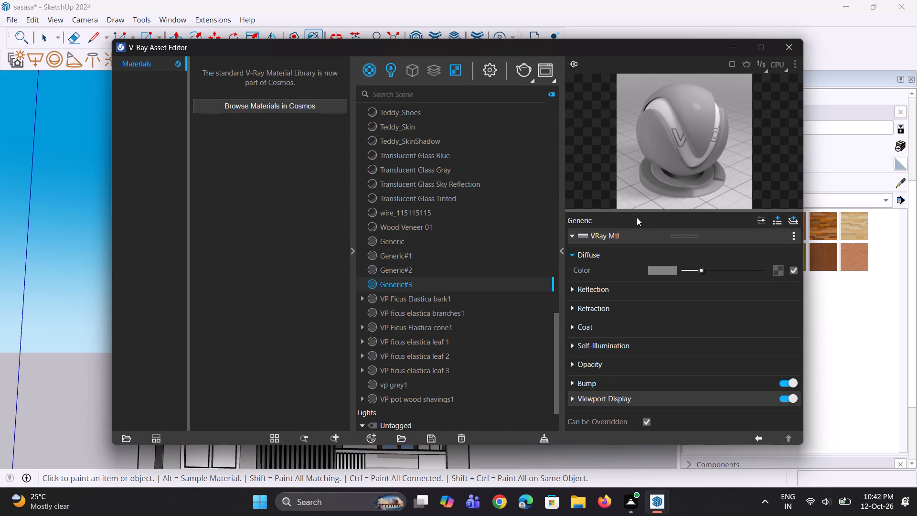
left_click(665, 269)
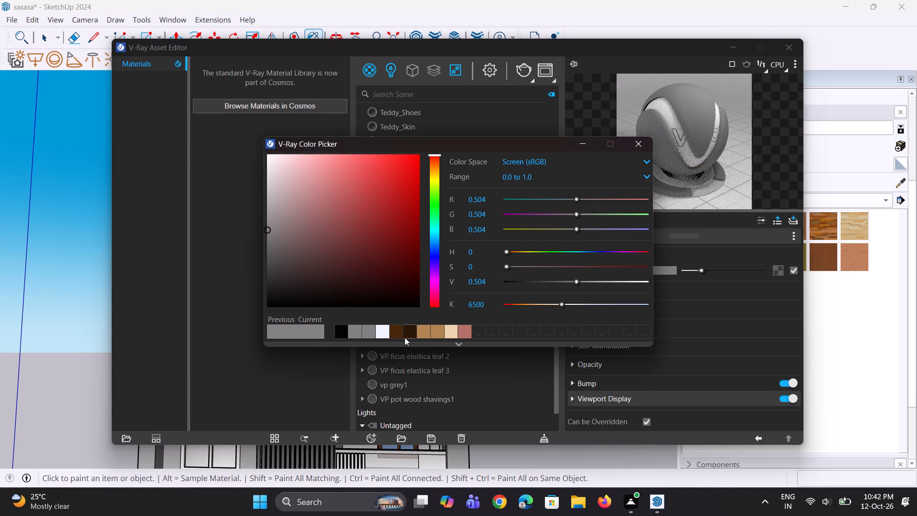
left_click(445, 333)
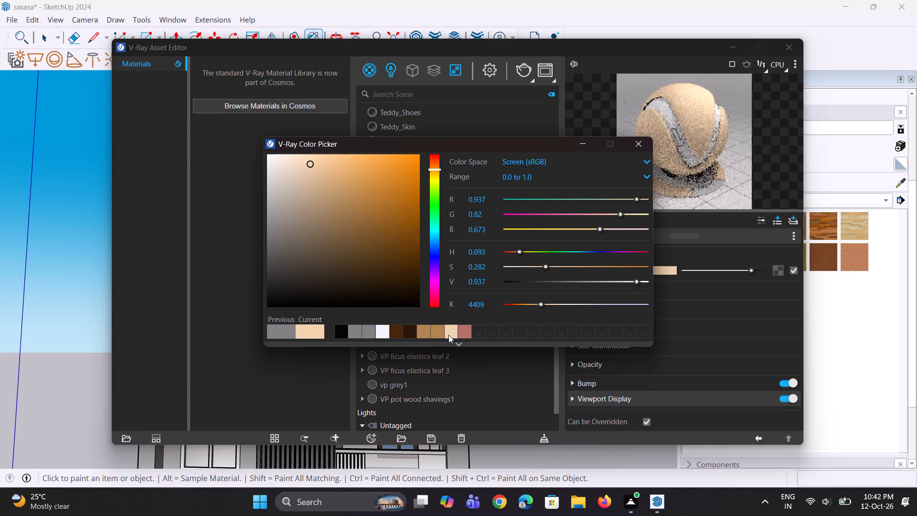
left_click(448, 335)
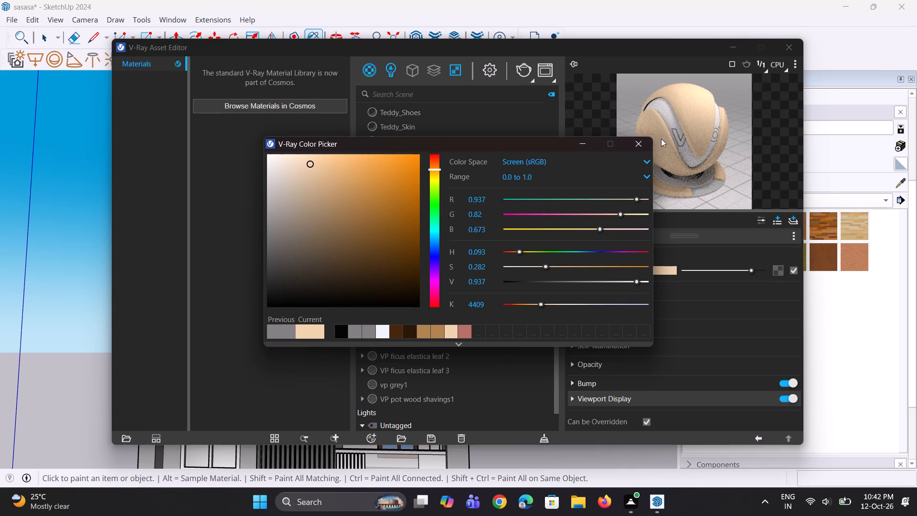
Give the Generic#3 material a dark grey reflection colour and a reflection glossiness of 0.95.
left_click(639, 141)
left_click(651, 282)
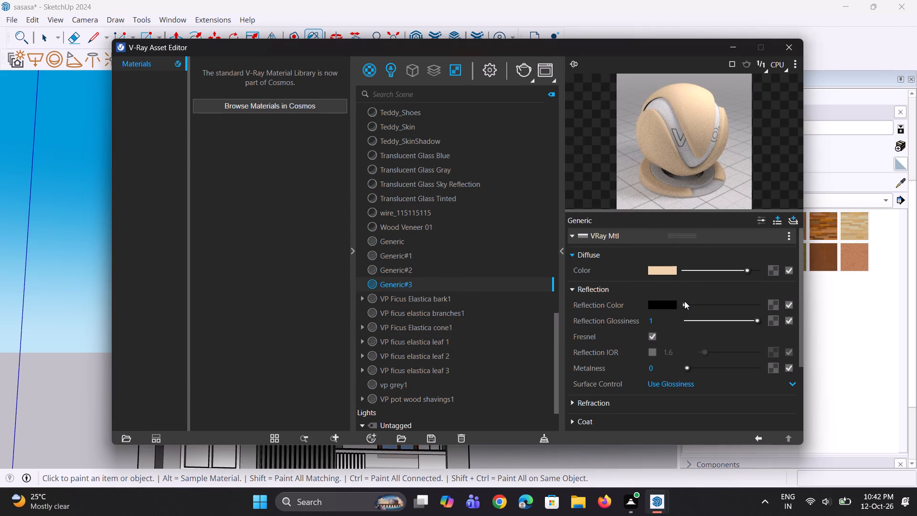
left_click_drag(684, 301, 692, 304)
left_click(692, 304)
left_click_drag(668, 320, 624, 320)
type("0.95")
key("Return")
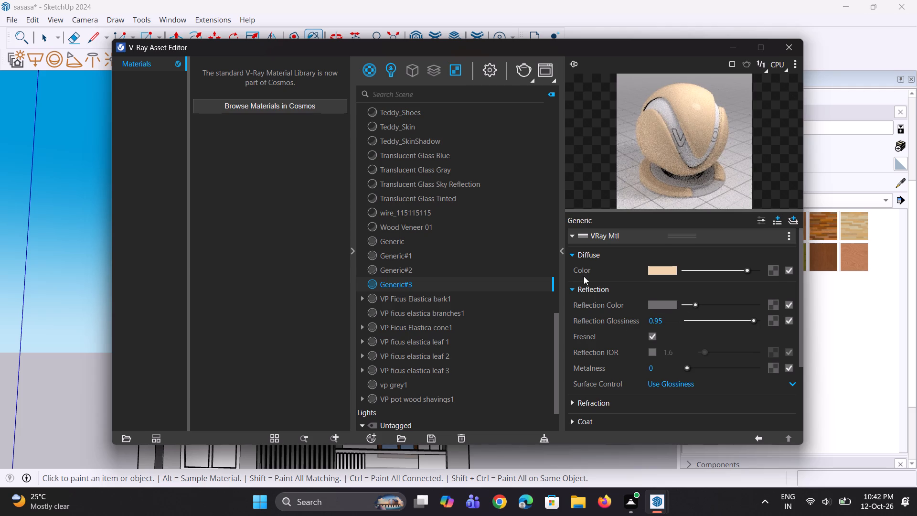
left_click(671, 142)
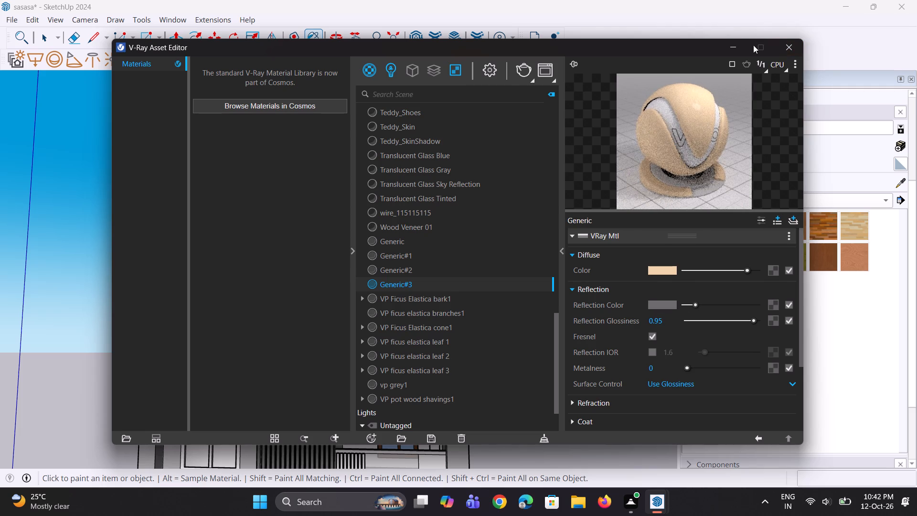
left_click(742, 45)
Paint the top-floor balcony's back wall, inner side wall and ceiling with Generic#3.
scroll(427, 325, "down", 3)
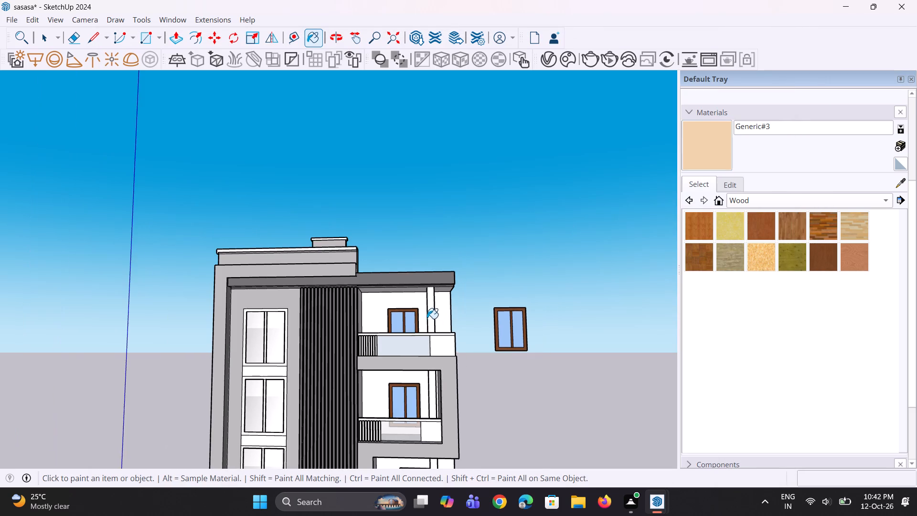
middle_click_drag(422, 319, 415, 363)
scroll(410, 356, "up", 3)
left_click(374, 291)
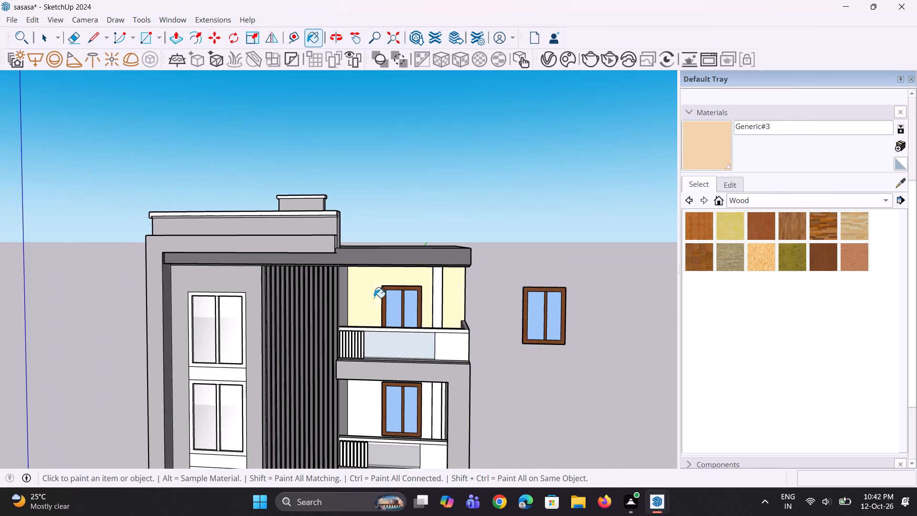
middle_click_drag(385, 347, 352, 299)
left_click(352, 297)
middle_click_drag(354, 294, 362, 272)
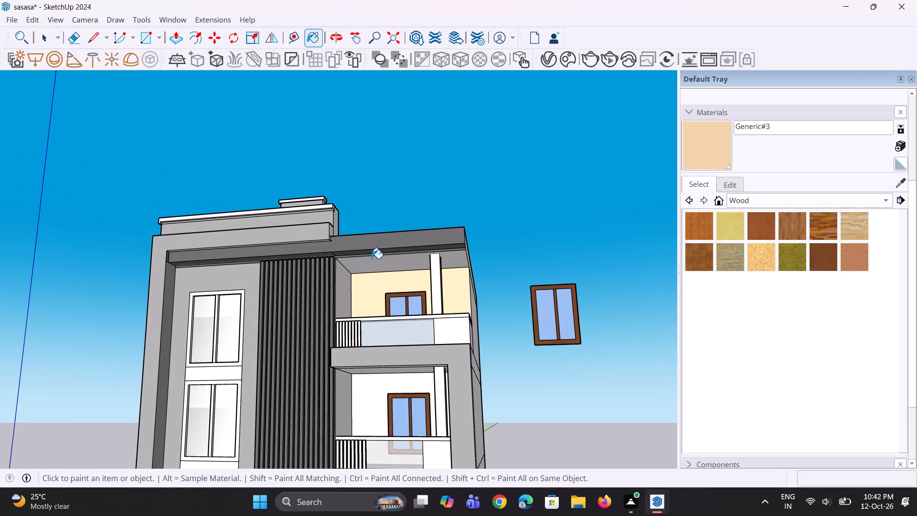
left_click(373, 265)
left_click(341, 296)
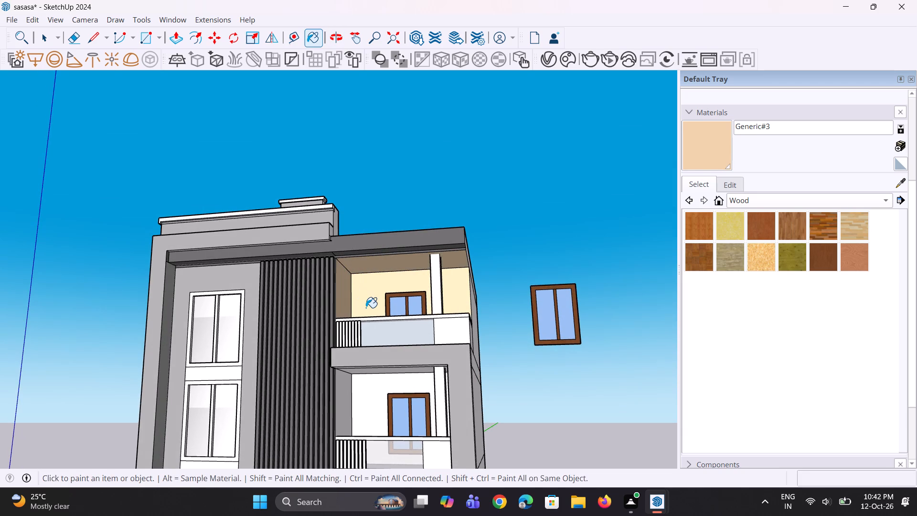
Paint the back wall, inner side wall and ceiling of the balcony second from the top with Generic#3.
scroll(366, 308, "down", 3)
middle_click(366, 308)
scroll(369, 373, "up", 7)
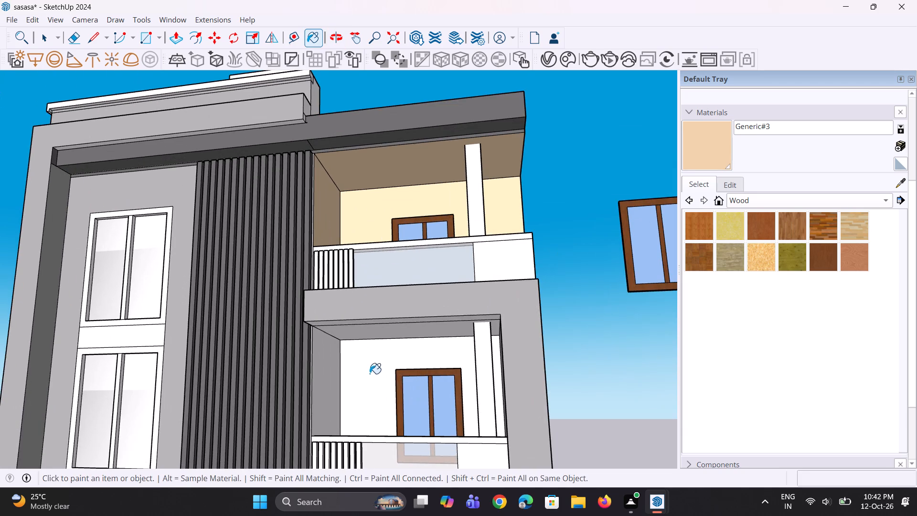
left_click(370, 374)
left_click(333, 388)
middle_click_drag(343, 389, 357, 330)
left_click(367, 315)
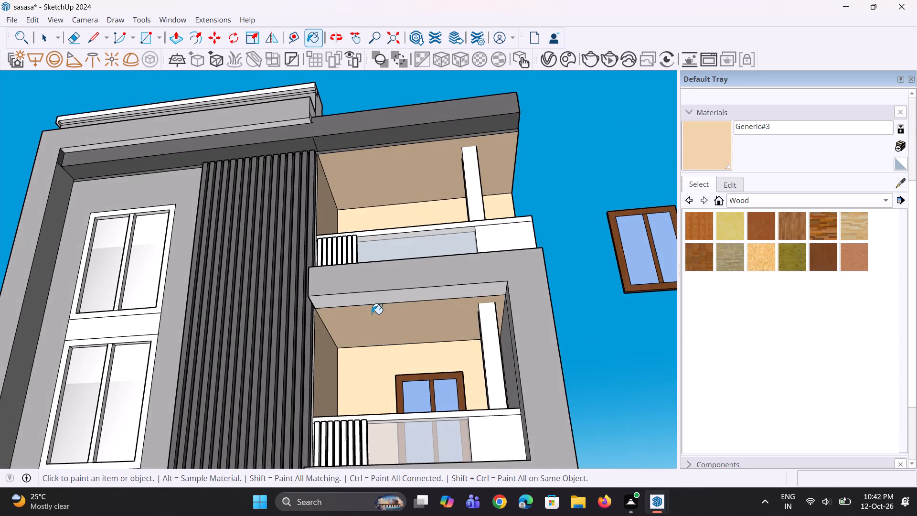
Paint the third balcony from the top with Generic#3: back wall, side wall, ceiling, and the surround's inner side and underside.
scroll(373, 313, "down", 6)
scroll(401, 394, "down", 5)
left_click(392, 442)
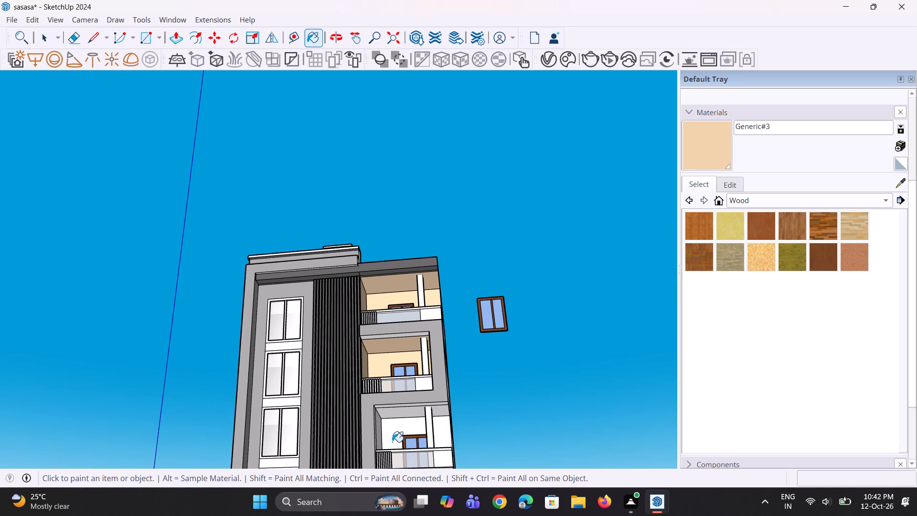
middle_click_drag(395, 423, 356, 433)
scroll(373, 433, "up", 7)
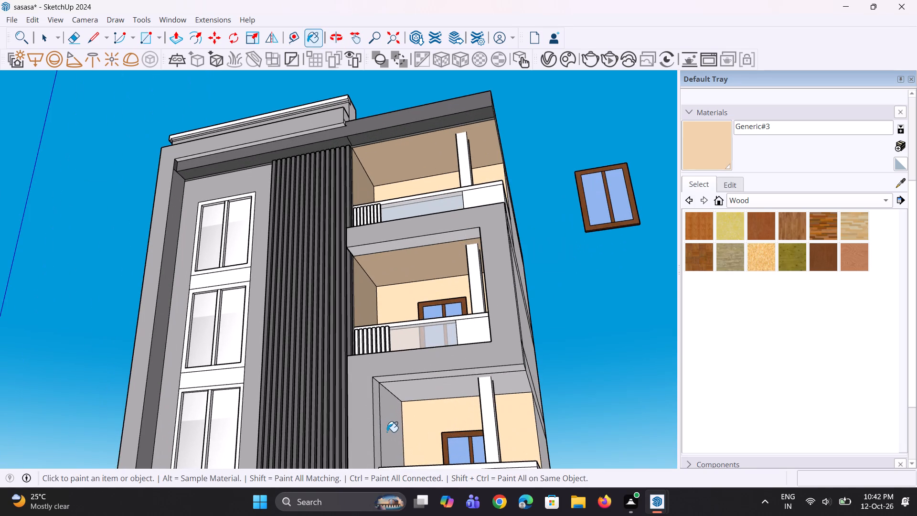
left_click(387, 432)
left_click(374, 408)
left_click(395, 389)
scroll(403, 387, "up", 1)
middle_click_drag(403, 386, 413, 320)
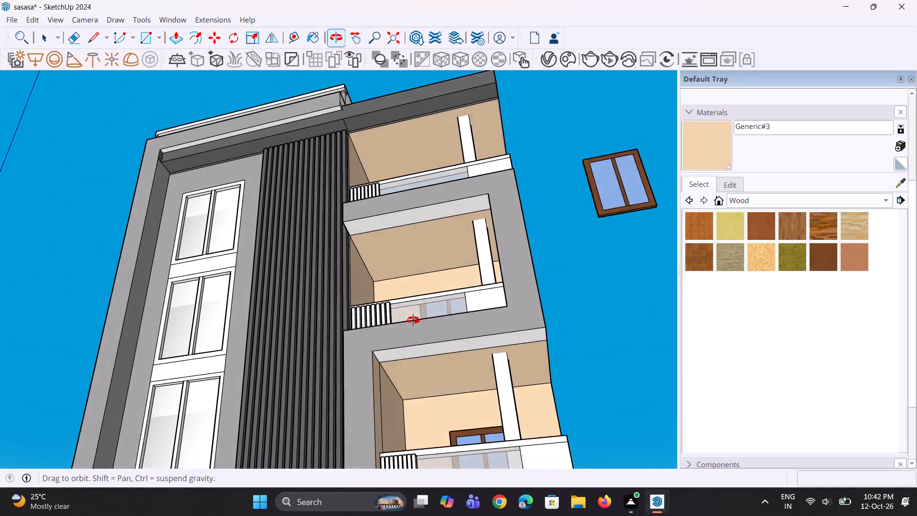
middle_click_drag(413, 320, 414, 315)
scroll(416, 343, "up", 1)
left_click(430, 332)
Examine the painted balconies and the whole front façade from several angles for surfaces still unpainted.
scroll(430, 332, "down", 5)
middle_click_drag(439, 324, 483, 442)
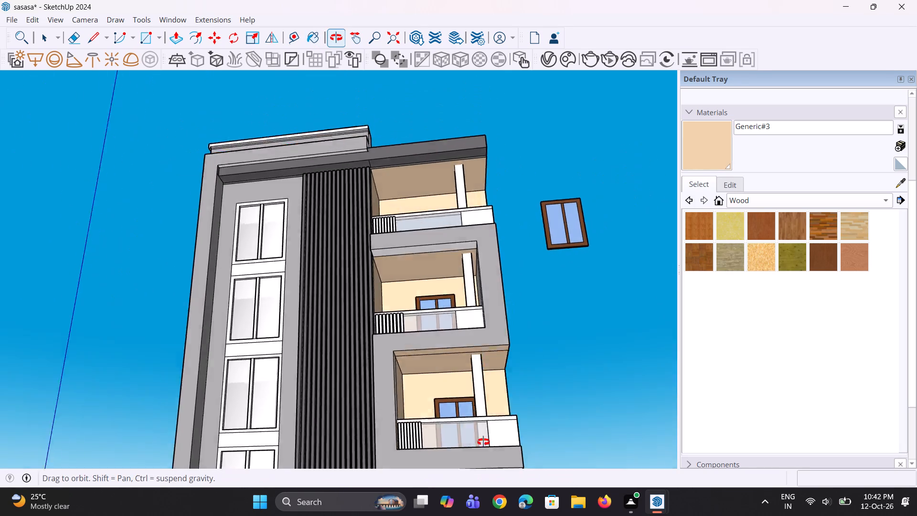
middle_click_drag(483, 442, 498, 467)
scroll(454, 263, "up", 8)
middle_click_drag(448, 223, 457, 141)
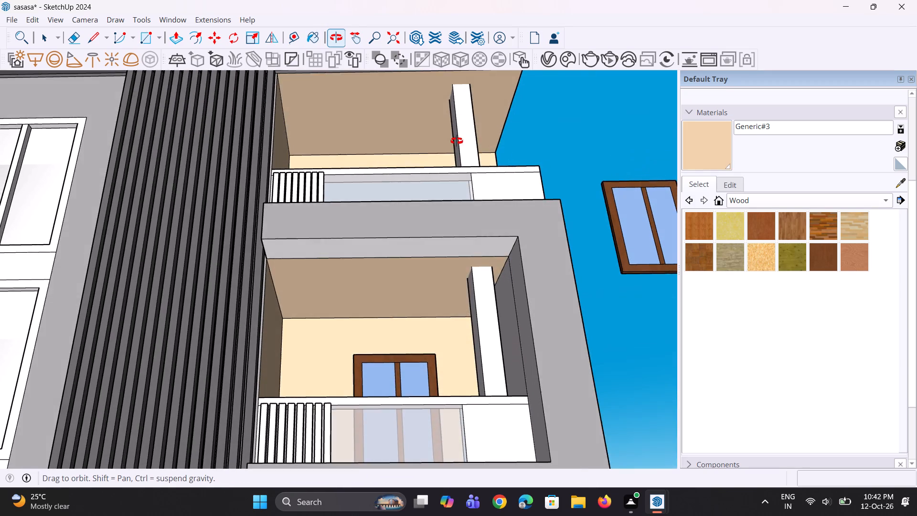
middle_click_drag(457, 141, 452, 164)
scroll(434, 238, "down", 6)
middle_click_drag(436, 210, 421, 217)
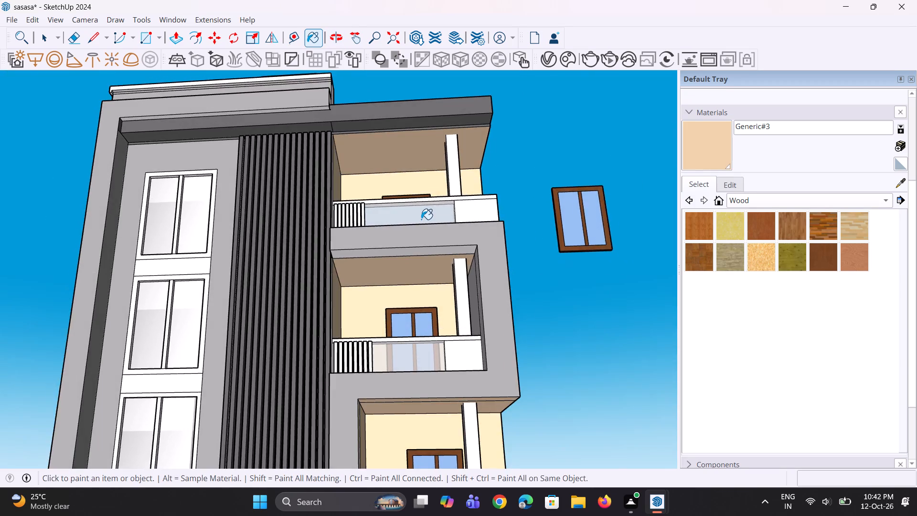
scroll(421, 219, "down", 11)
middle_click_drag(414, 340, 414, 438)
scroll(405, 234, "up", 6)
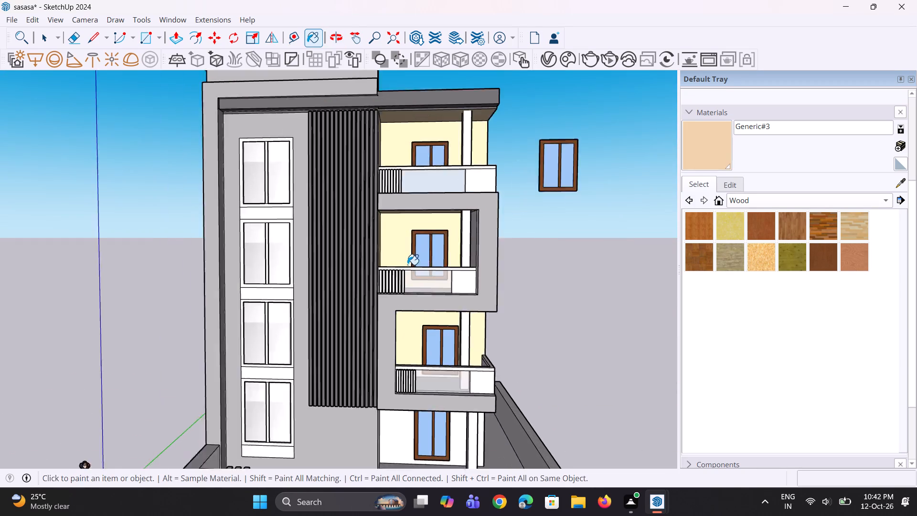
scroll(407, 265, "up", 4)
middle_click_drag(529, 241, 511, 241)
scroll(497, 303, "down", 6)
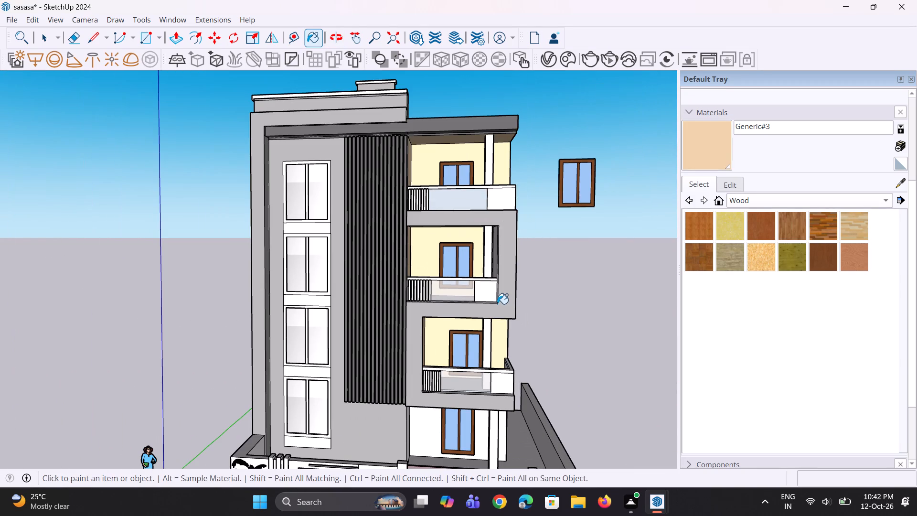
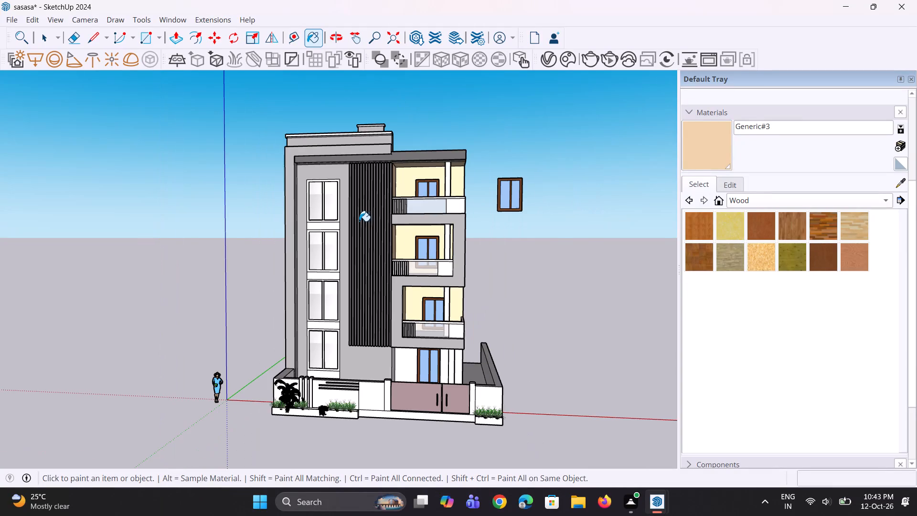
Paint the ground-floor porch's inner side wall, back wall, ceiling and the underside of the slab edge above with Generic#3.
scroll(360, 228, "up", 2)
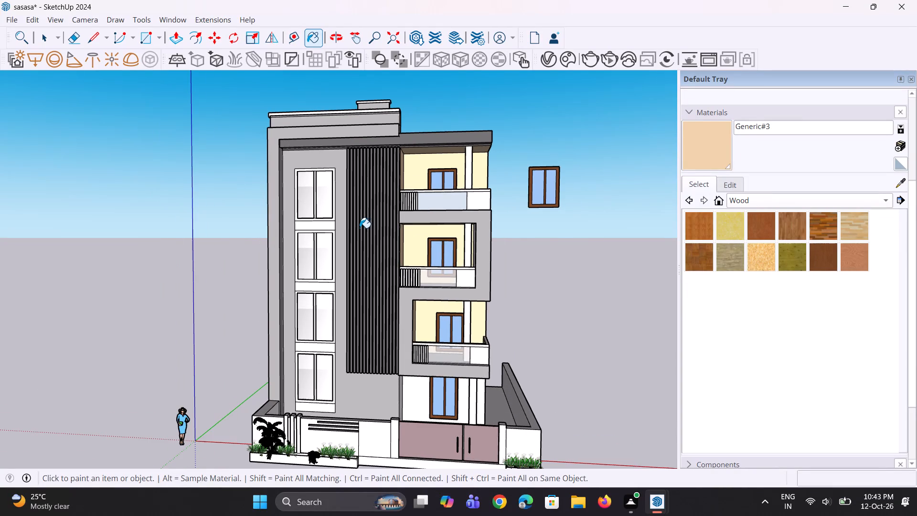
scroll(431, 255, "down", 4)
scroll(554, 378, "up", 3)
scroll(462, 384, "up", 3)
middle_click_drag(433, 371, 367, 335)
scroll(367, 336, "up", 1)
left_click(369, 325)
left_click(384, 324)
middle_click_drag(394, 325, 414, 309)
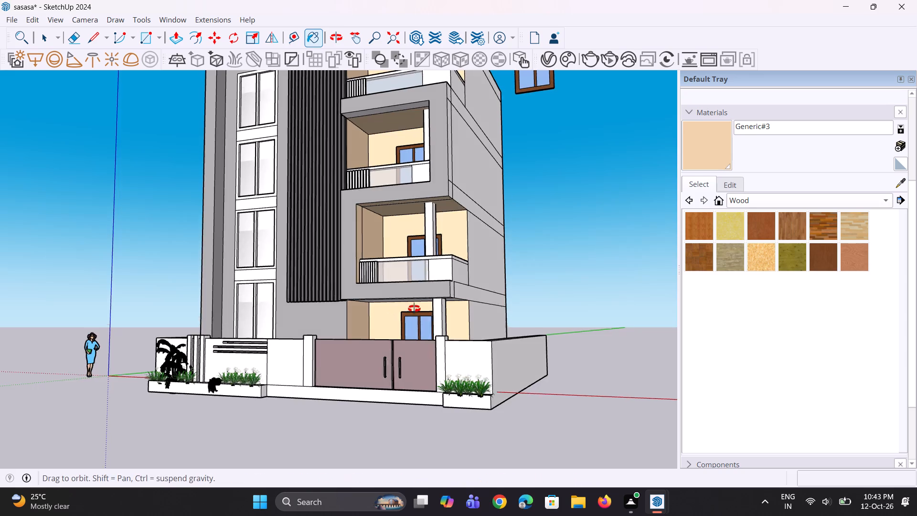
middle_click_drag(414, 309, 433, 276)
scroll(416, 303, "up", 3)
left_click(416, 303)
left_click(423, 288)
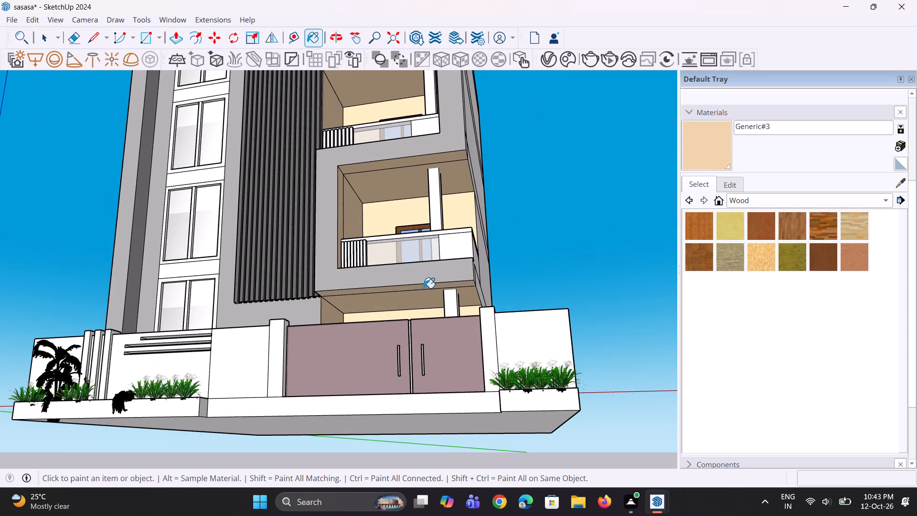
Paint the front face of the ground-floor porch column with Generic#3.
scroll(427, 286, "down", 5)
middle_click_drag(428, 285, 485, 404)
scroll(460, 359, "up", 5)
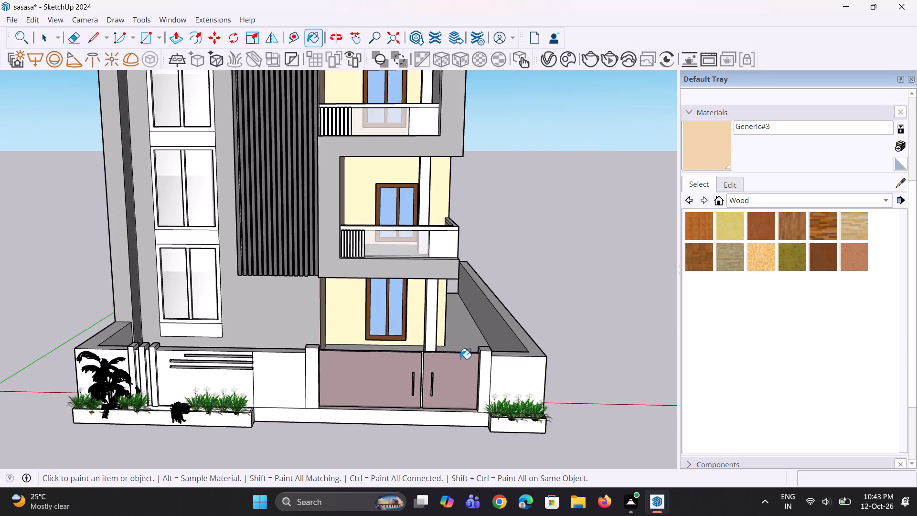
scroll(460, 359, "up", 2)
left_click(419, 324)
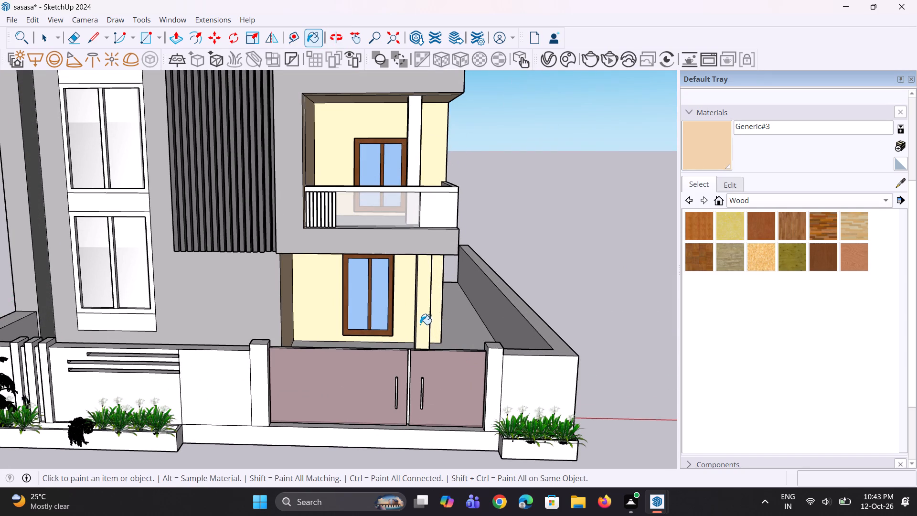
Paint the solid front railing panels of the three upper balconies with Generic#3.
scroll(421, 324, "down", 9)
middle_click_drag(419, 322, 414, 292)
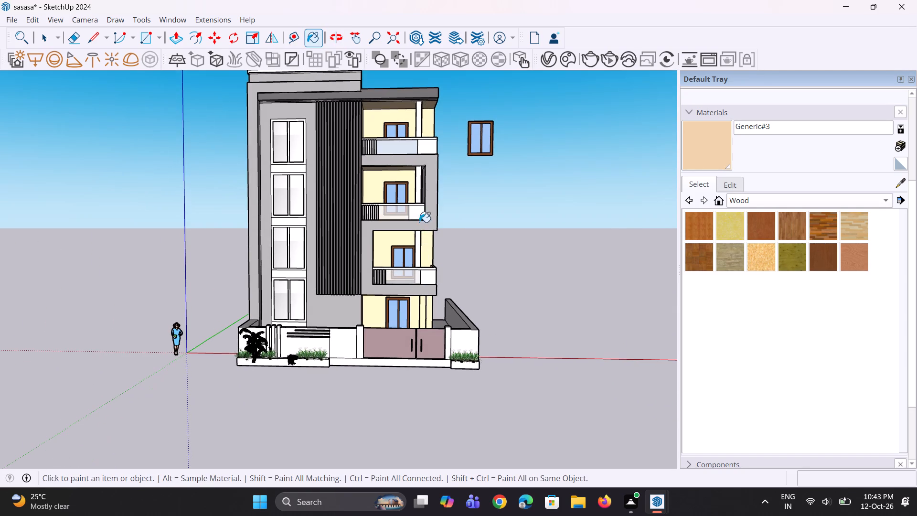
scroll(426, 175, "up", 5)
left_click(431, 129)
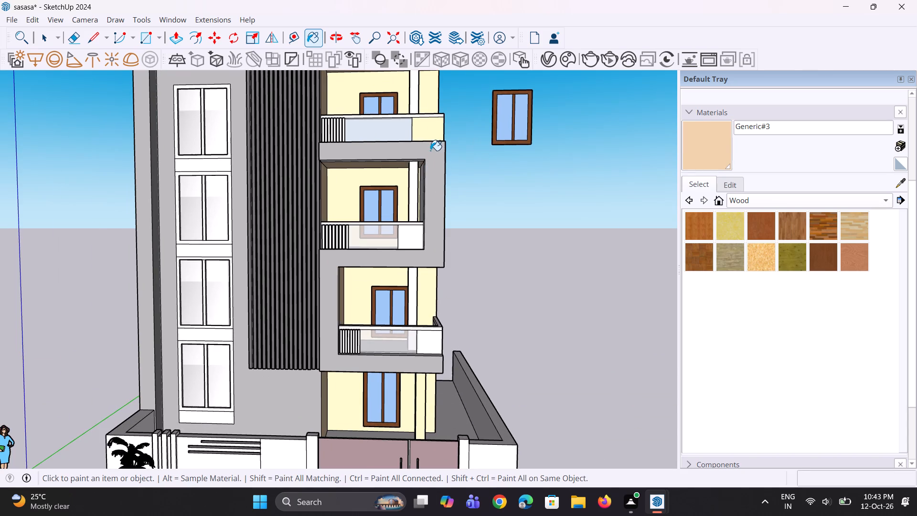
scroll(425, 290, "up", 2)
left_click(430, 359)
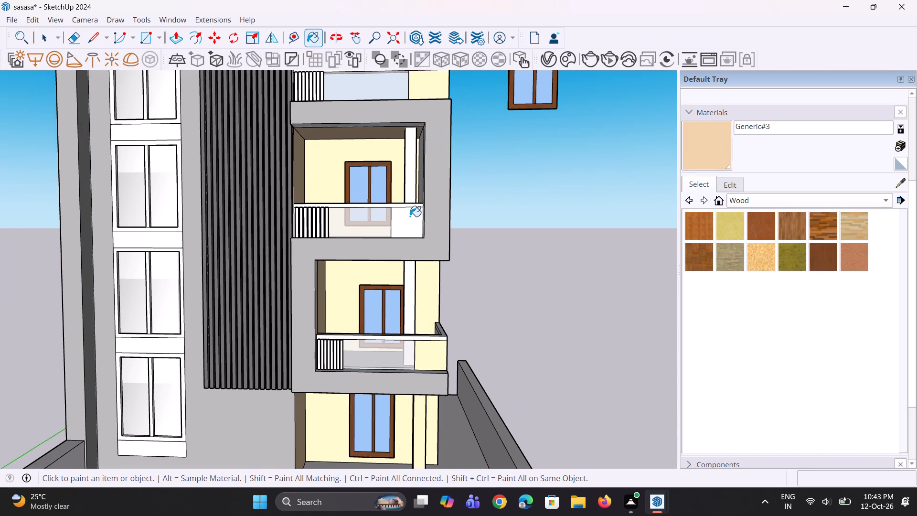
left_click(410, 216)
Sample the dark grey Generic#1 from the roof-edge band and paint the top balcony handrail's front and upper faces.
scroll(415, 263, "down", 14)
scroll(332, 280, "up", 4)
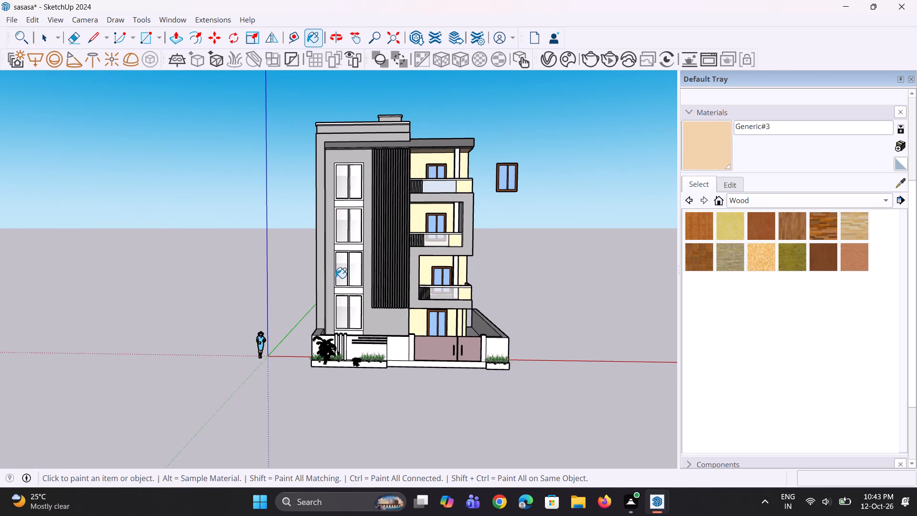
left_click(904, 184)
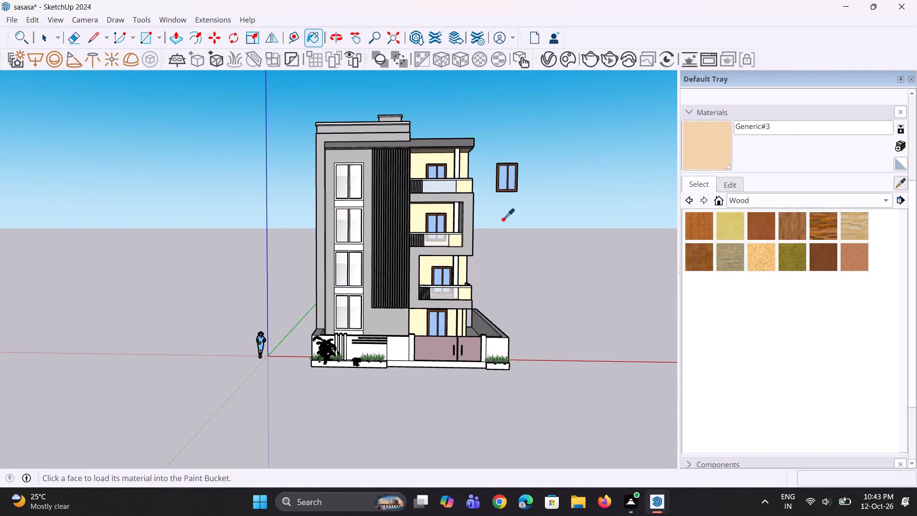
scroll(356, 189, "up", 5)
left_click(399, 186)
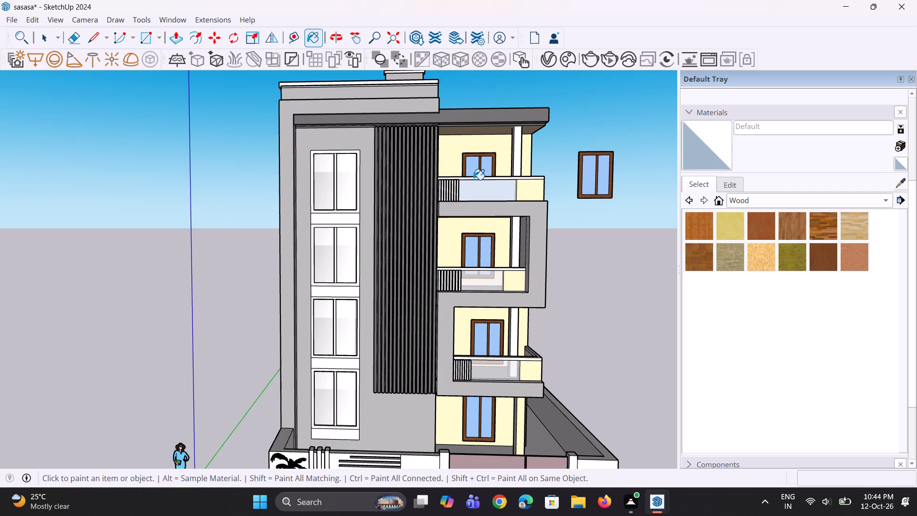
left_click(899, 181)
scroll(382, 186, "up", 3)
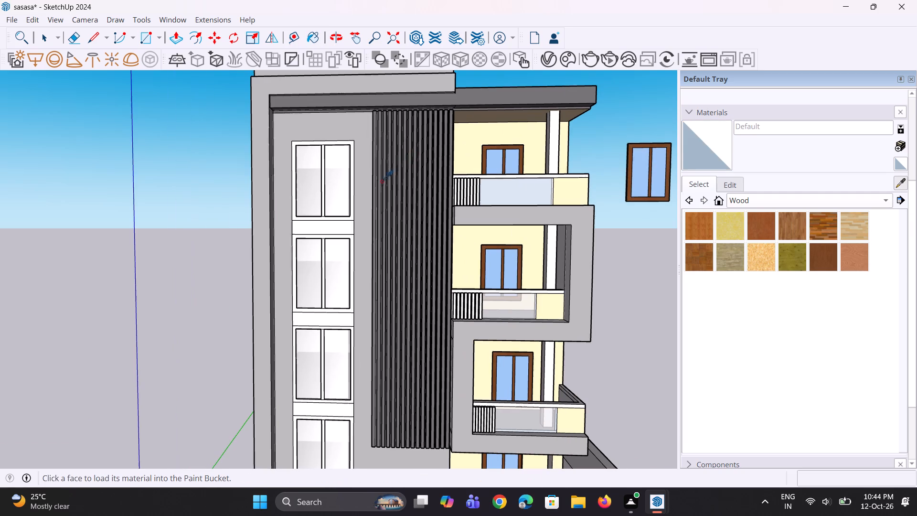
left_click(484, 96)
scroll(437, 237, "down", 3)
scroll(511, 179, "up", 2)
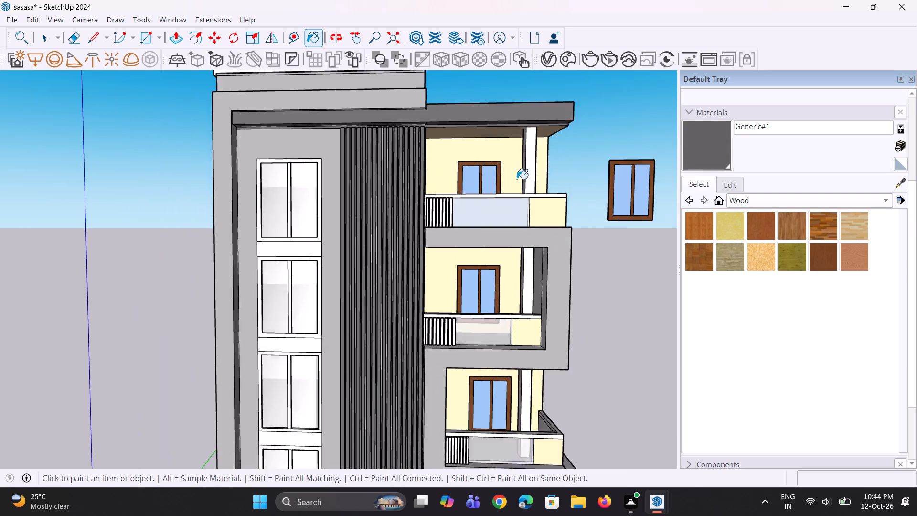
scroll(518, 180, "up", 9)
left_click(555, 197)
middle_click_drag(544, 200, 546, 286)
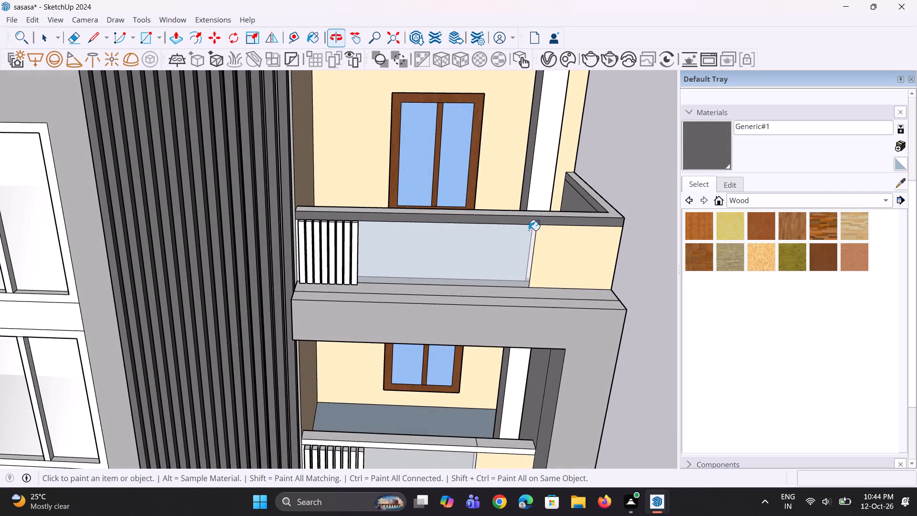
scroll(546, 208, "up", 1)
left_click(554, 215)
scroll(357, 195, "down", 7)
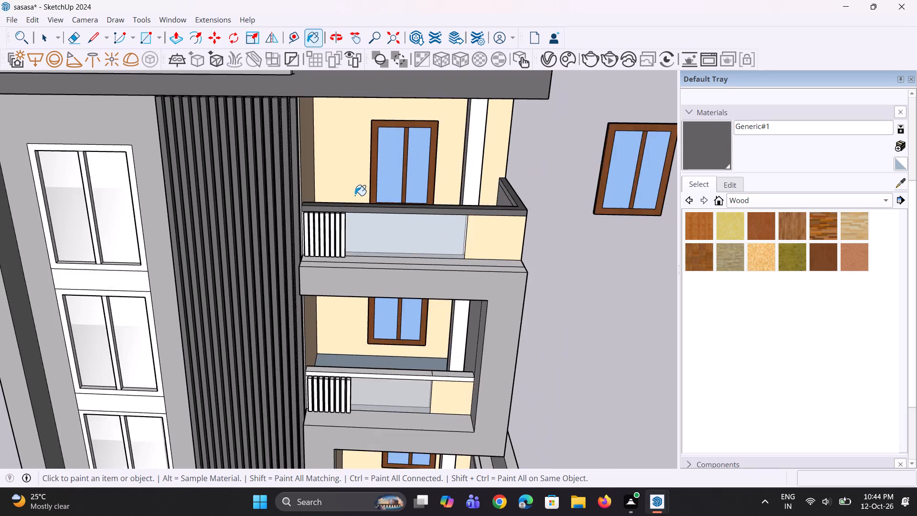
Paint the front and upper faces of the second balcony's handrail from the top with Generic#1.
scroll(355, 195, "down", 1)
middle_click_drag(475, 332, 465, 279)
scroll(395, 323, "up", 10)
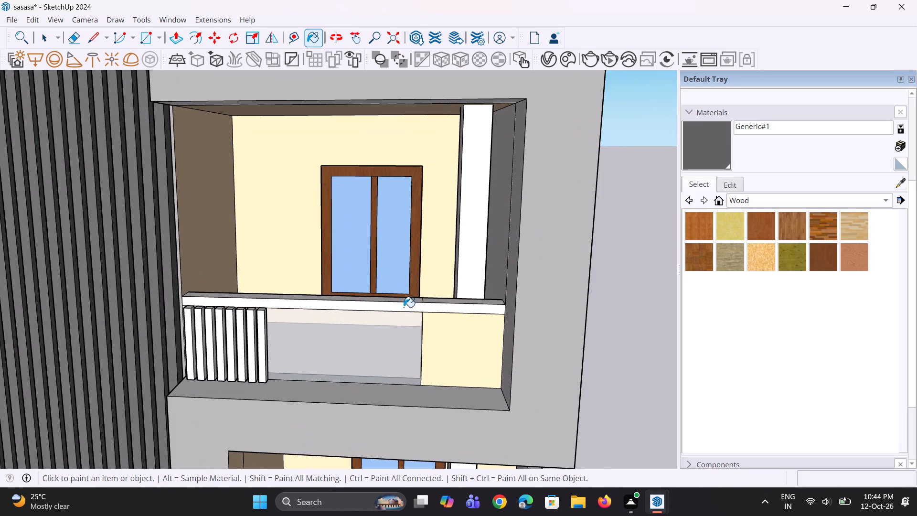
left_click(404, 307)
left_click(408, 299)
left_click(430, 302)
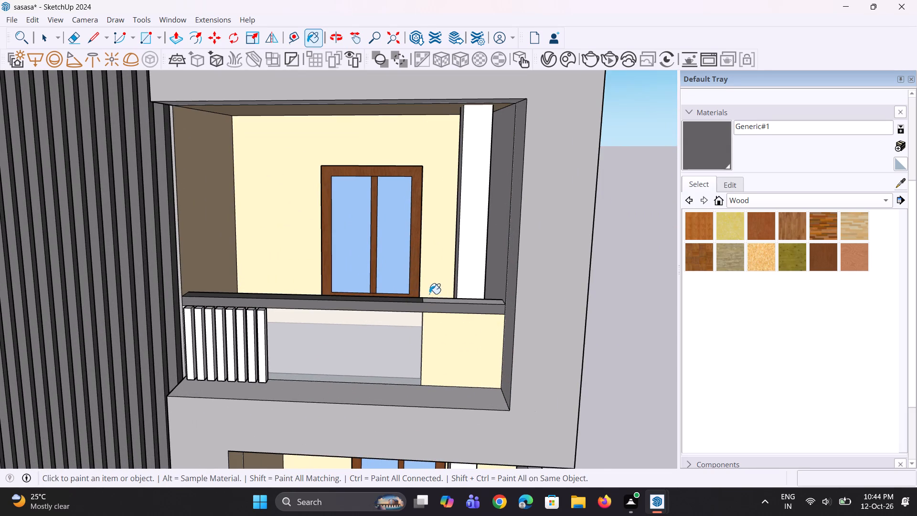
left_click(446, 301)
Paint the third balcony's handrail from the top with Generic#1, covering its front, upper and outer side faces.
scroll(446, 301, "down", 9)
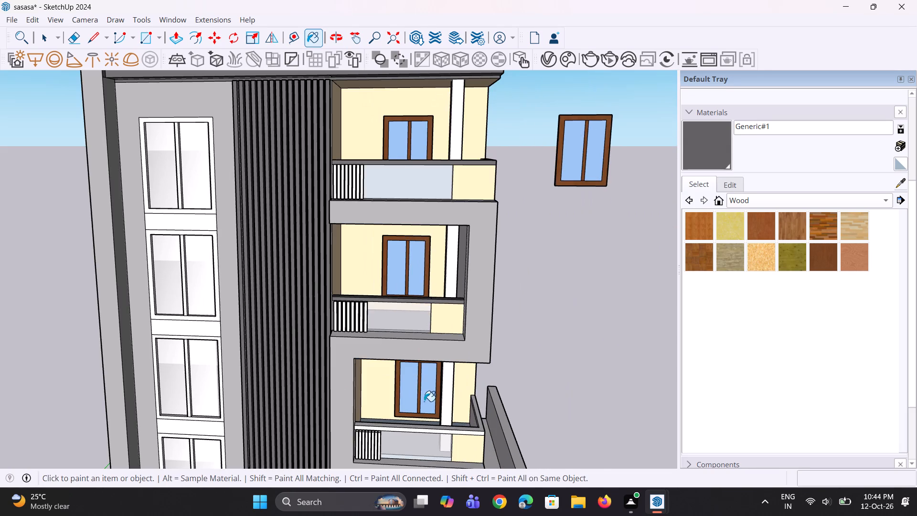
scroll(450, 450, "up", 12)
left_click(465, 421)
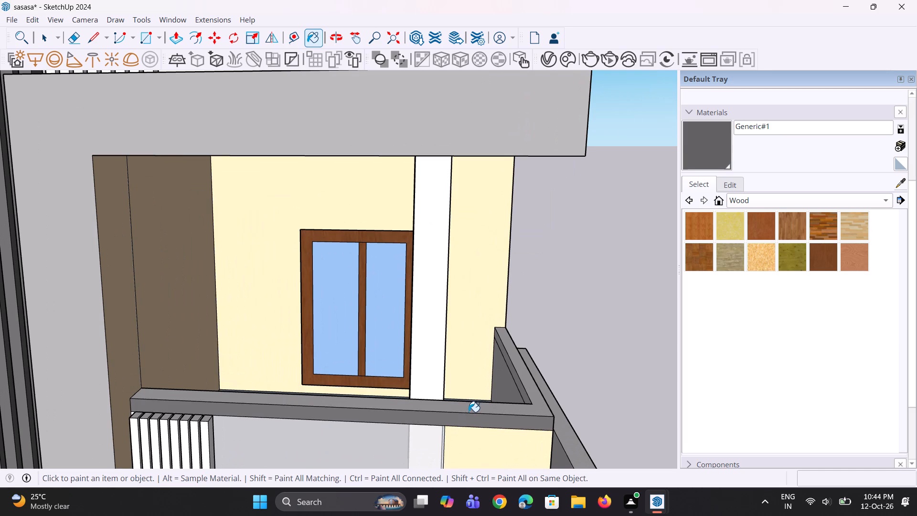
left_click(469, 412)
scroll(502, 411, "down", 3)
middle_click_drag(466, 397, 373, 389)
scroll(524, 449, "up", 2)
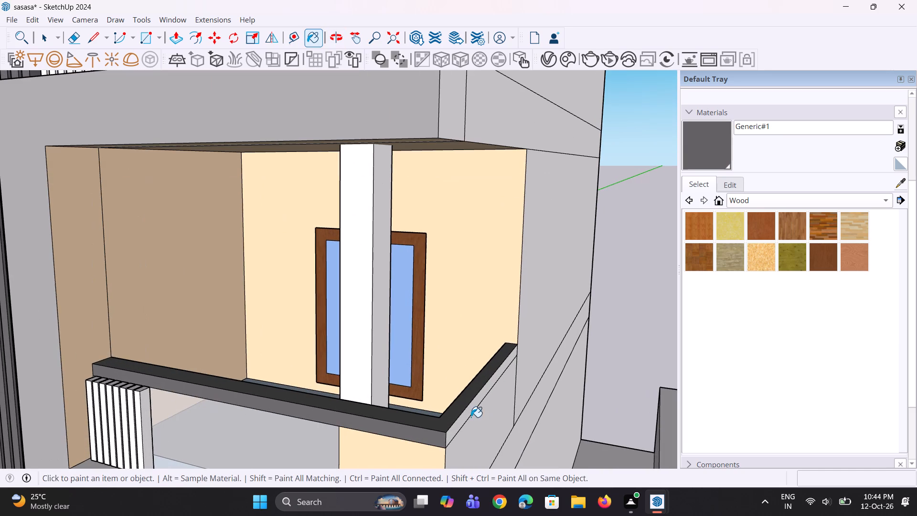
left_click(468, 417)
Paint the outer side face of the top balcony's handrail with Generic#1.
scroll(470, 407, "down", 9)
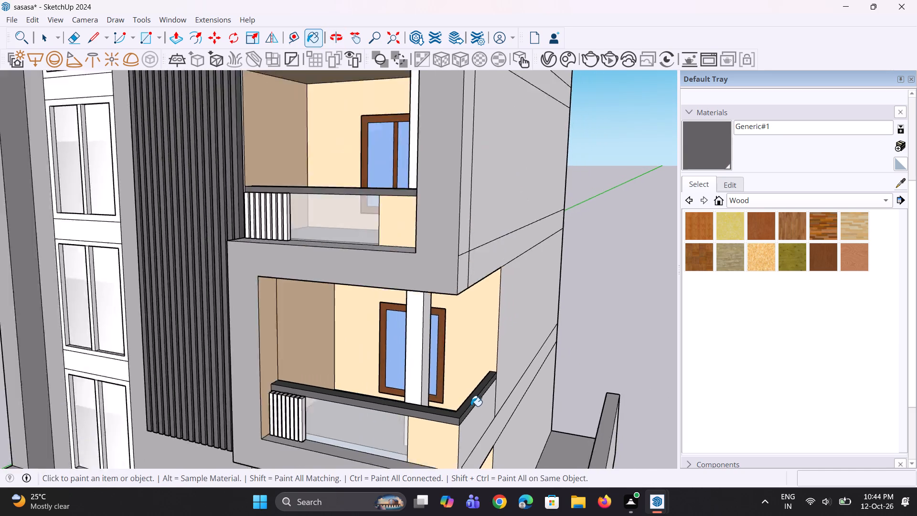
scroll(471, 406, "down", 7)
scroll(494, 165, "up", 2)
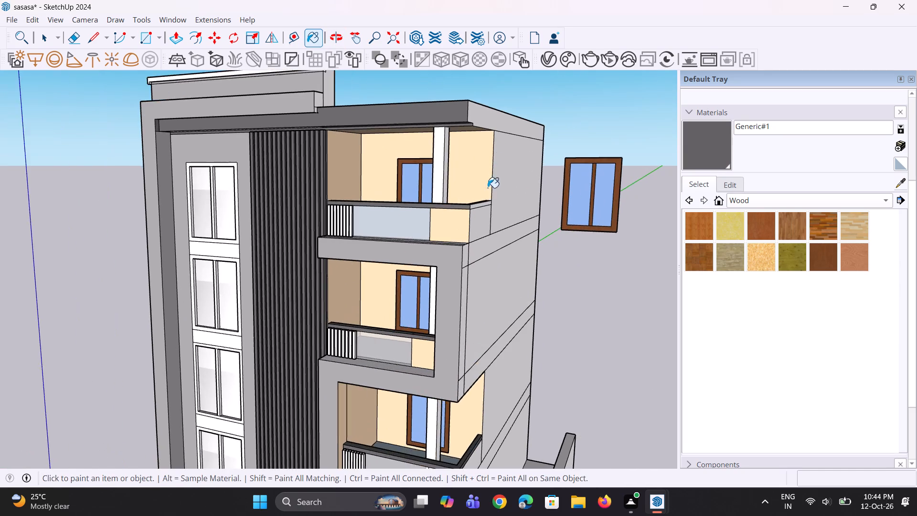
scroll(485, 199, "up", 6)
left_click(480, 204)
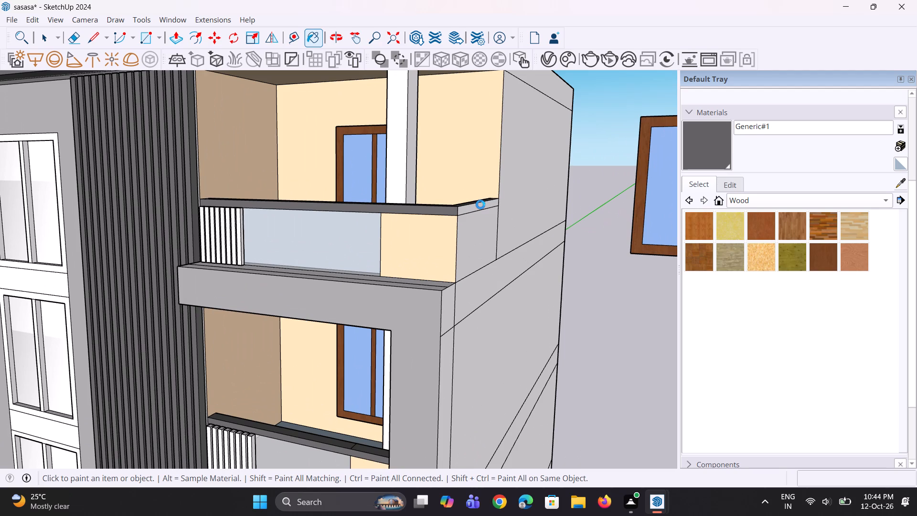
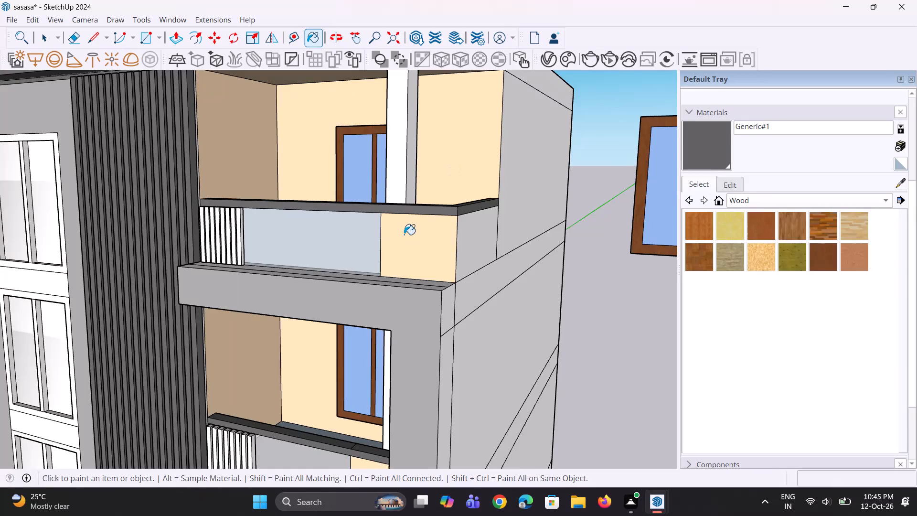
Paint the front faces of the small roof block's cap and the raised front parapet's cap with Generic#1.
scroll(404, 235, "down", 3)
scroll(250, 252, "up", 7)
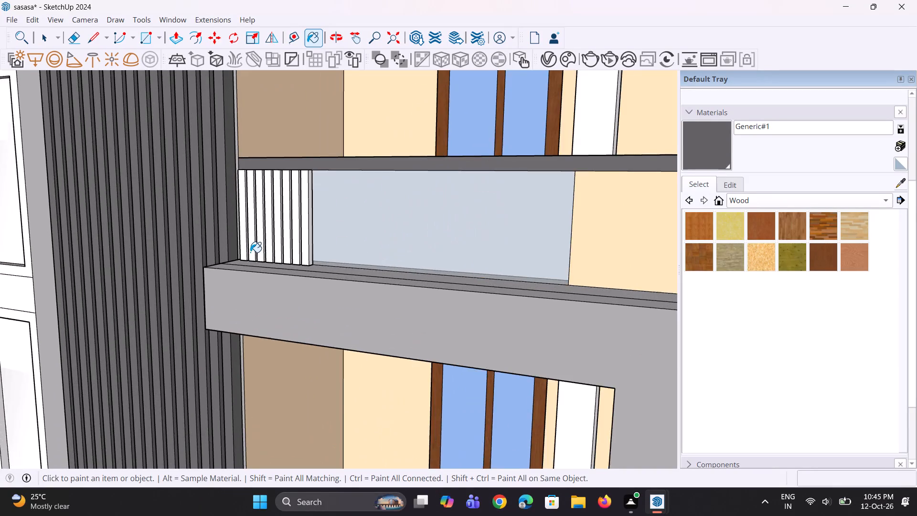
middle_click_drag(254, 253, 283, 252)
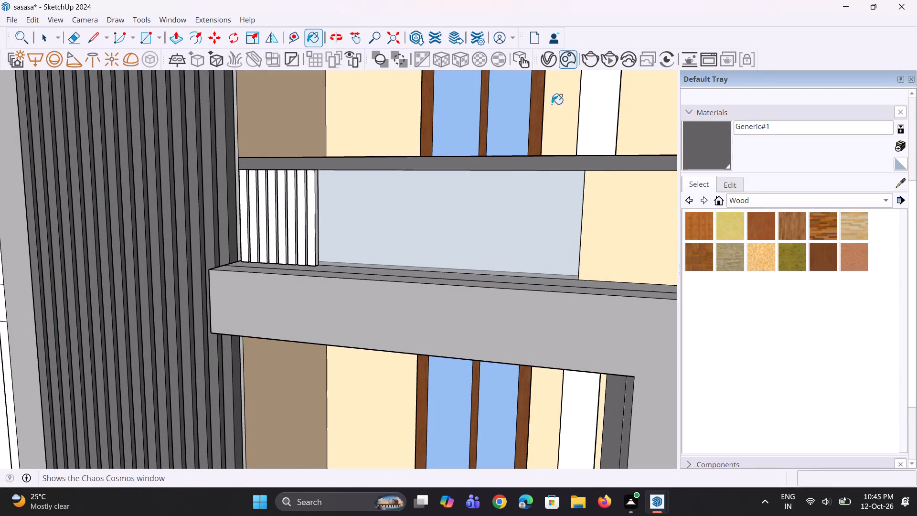
scroll(535, 241, "down", 9)
scroll(429, 236, "down", 4)
scroll(245, 210, "up", 1)
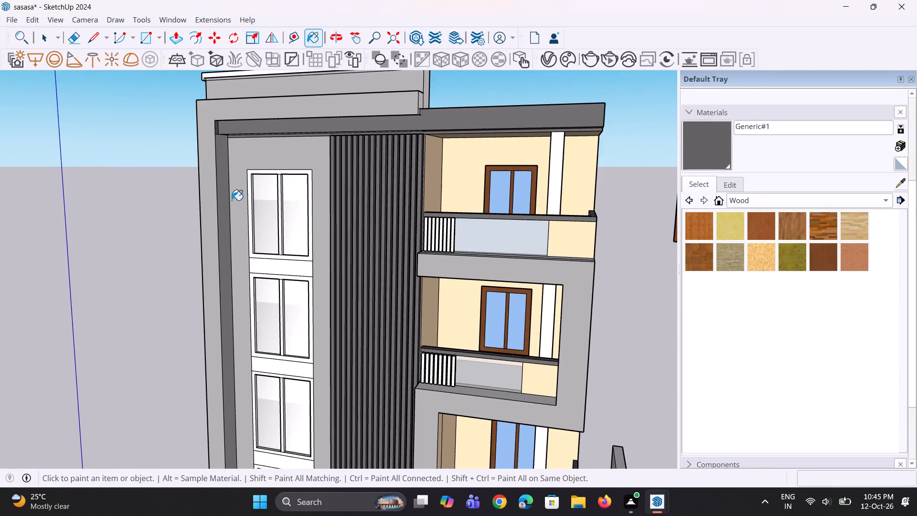
middle_click_drag(232, 200, 323, 212)
scroll(327, 224, "down", 4)
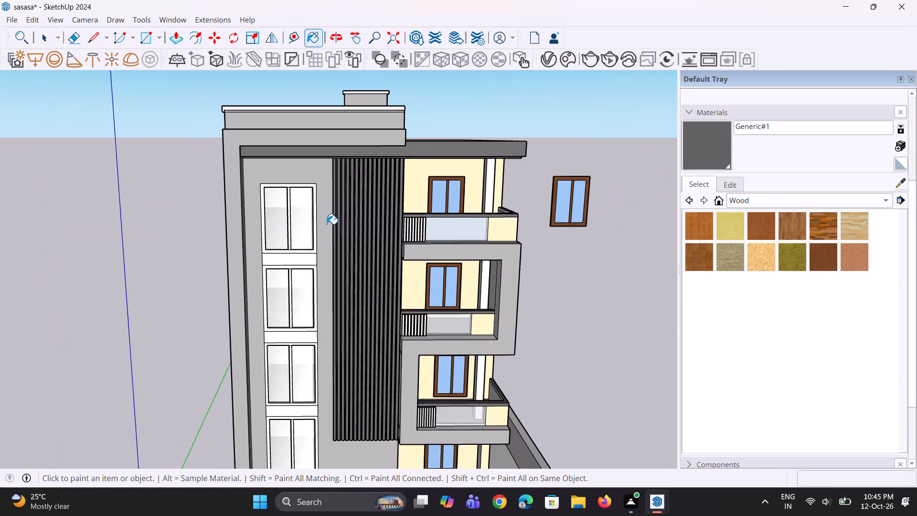
scroll(322, 100, "up", 10)
left_click(403, 107)
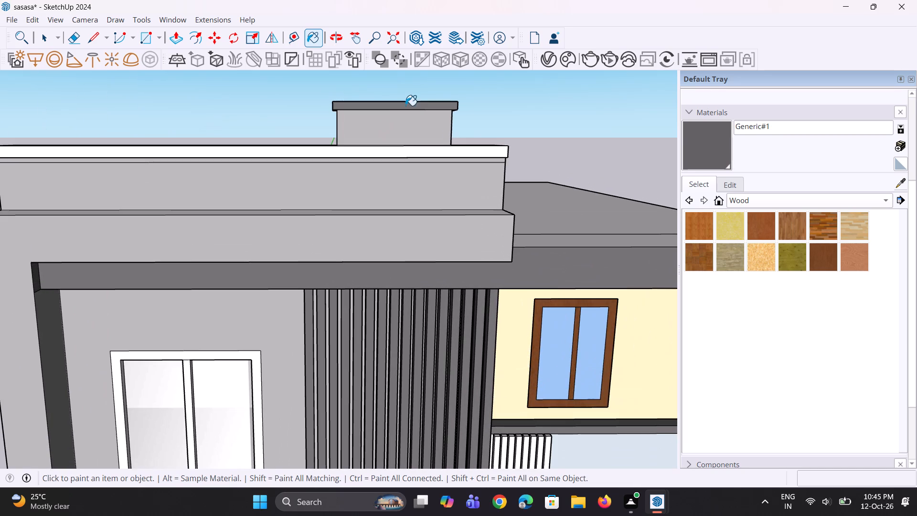
left_click(393, 154)
Paint the top faces of the raised parapet's cap and the small roof block's cap, including its inner rectangle, with Generic#1.
middle_click_drag(394, 165, 413, 295)
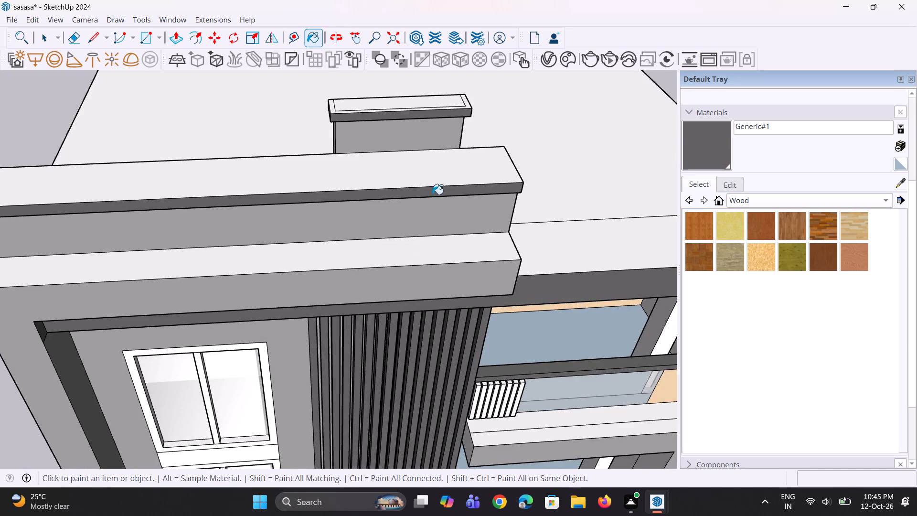
scroll(433, 192, "up", 2)
left_click(435, 178)
scroll(434, 176, "down", 4)
scroll(366, 97, "up", 7)
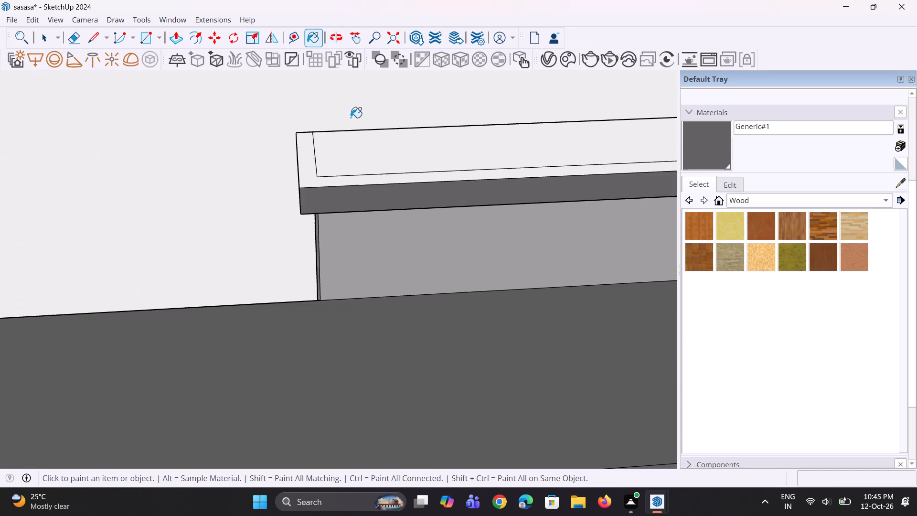
left_click(305, 167)
left_click(375, 166)
scroll(387, 152, "down", 10)
Paint both end faces of the small roof block's cap and of the raised parapet's cap with Generic#1.
middle_click_drag(355, 168, 448, 137)
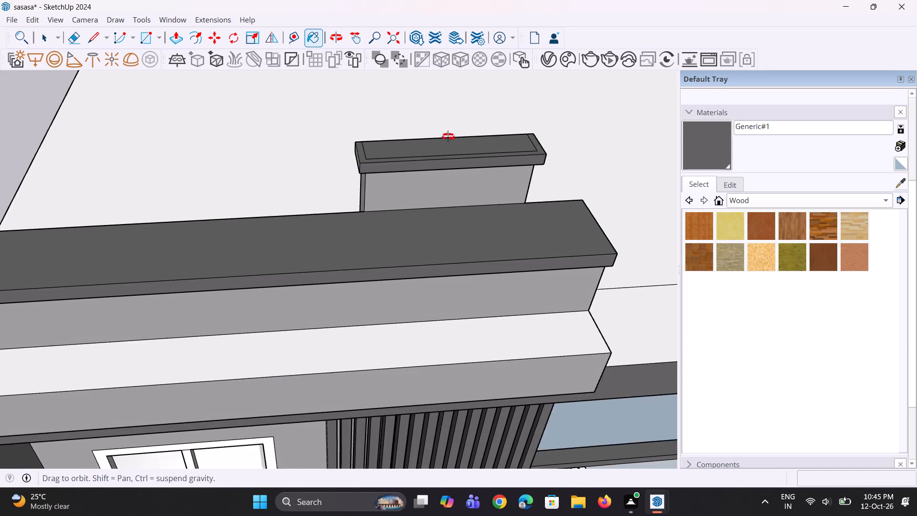
middle_click_drag(448, 137, 469, 125)
scroll(406, 136, "up", 1)
left_click(378, 128)
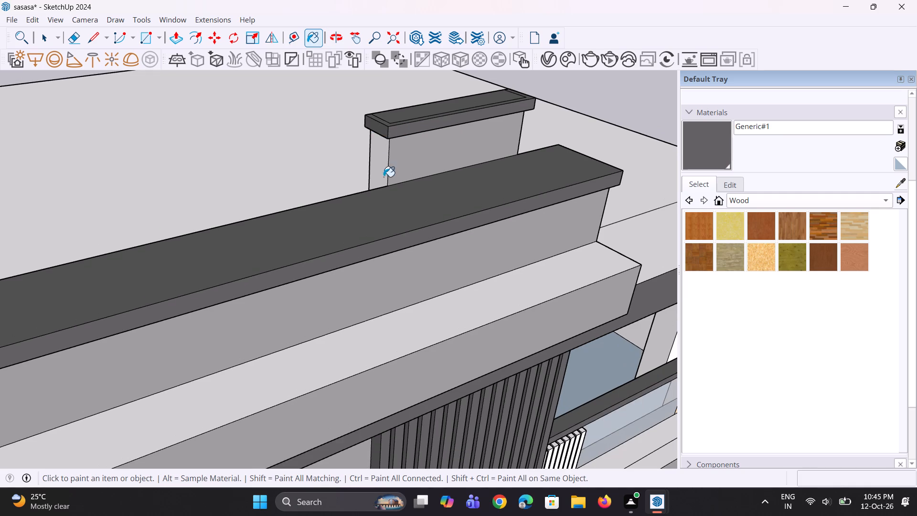
scroll(353, 201, "down", 4)
middle_click_drag(591, 202, 259, 221)
scroll(340, 212, "up", 2)
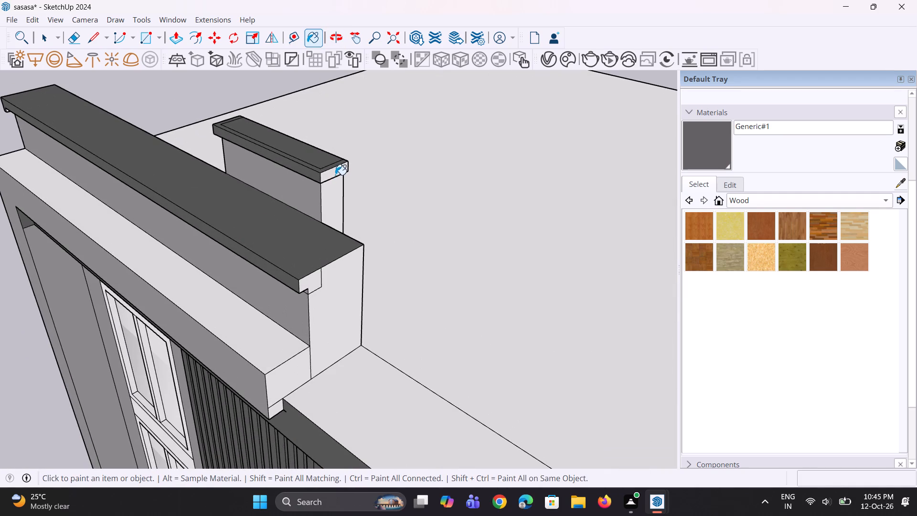
left_click(335, 173)
left_click(317, 279)
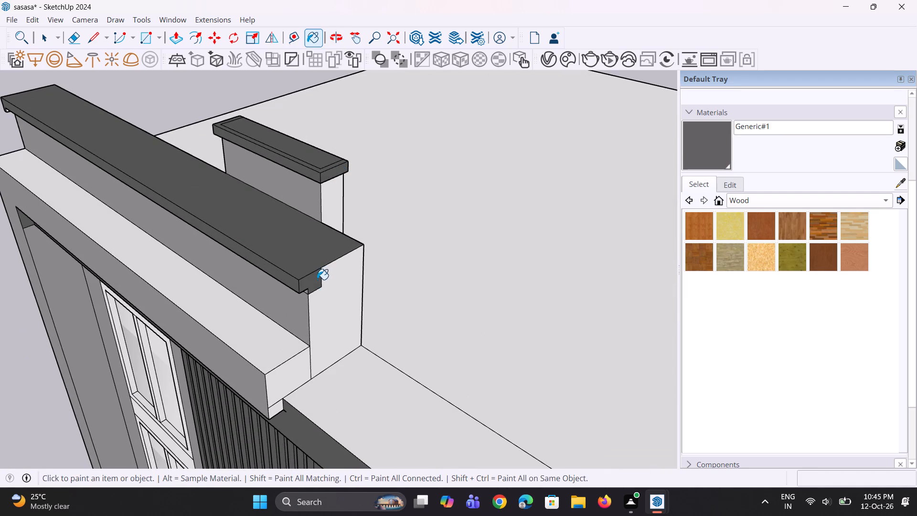
scroll(308, 305, "up", 1)
scroll(360, 290, "down", 10)
middle_click_drag(260, 298, 616, 230)
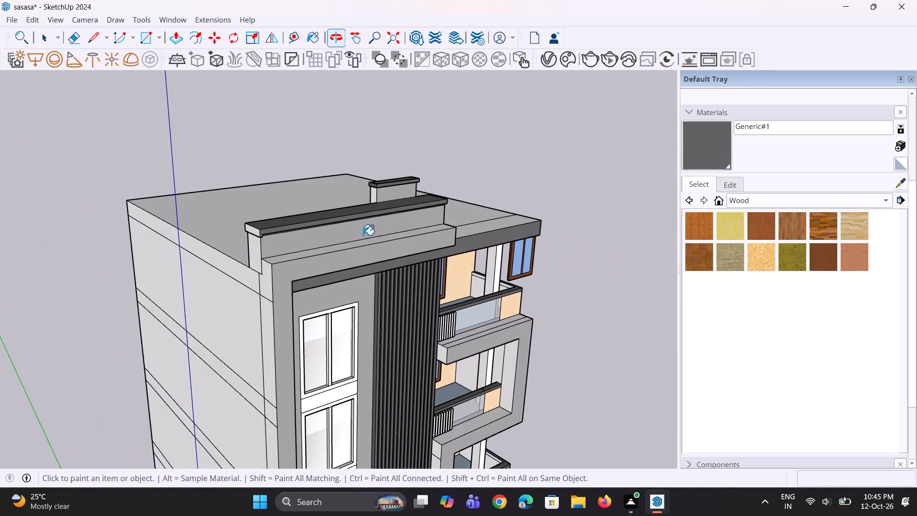
scroll(114, 197, "up", 3)
scroll(274, 228, "up", 3)
left_click(262, 263)
scroll(262, 269, "down", 3)
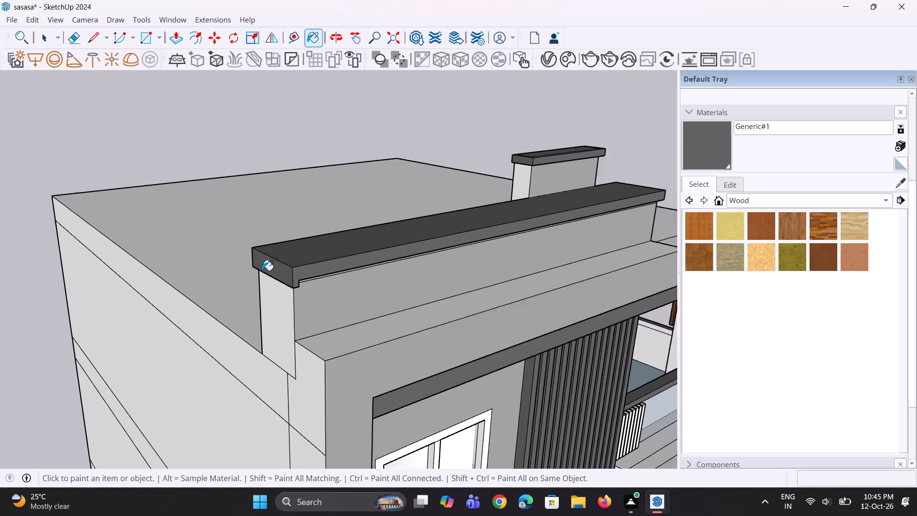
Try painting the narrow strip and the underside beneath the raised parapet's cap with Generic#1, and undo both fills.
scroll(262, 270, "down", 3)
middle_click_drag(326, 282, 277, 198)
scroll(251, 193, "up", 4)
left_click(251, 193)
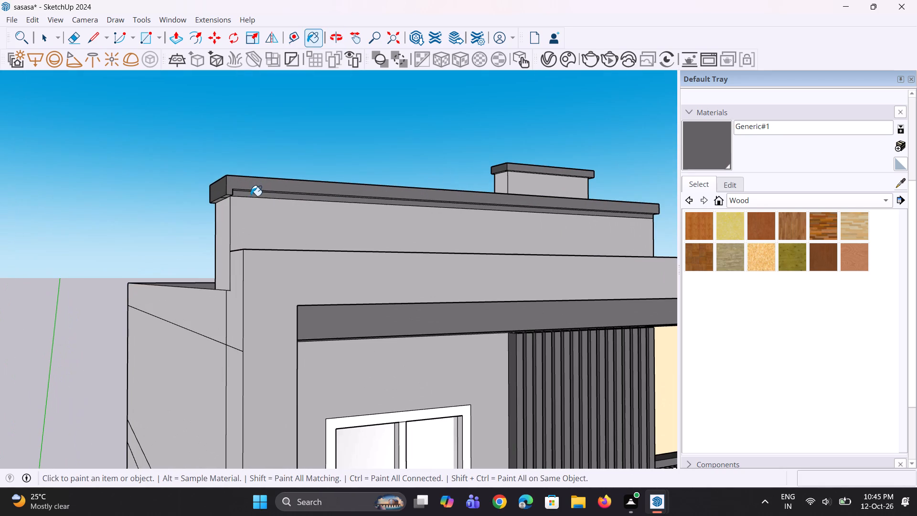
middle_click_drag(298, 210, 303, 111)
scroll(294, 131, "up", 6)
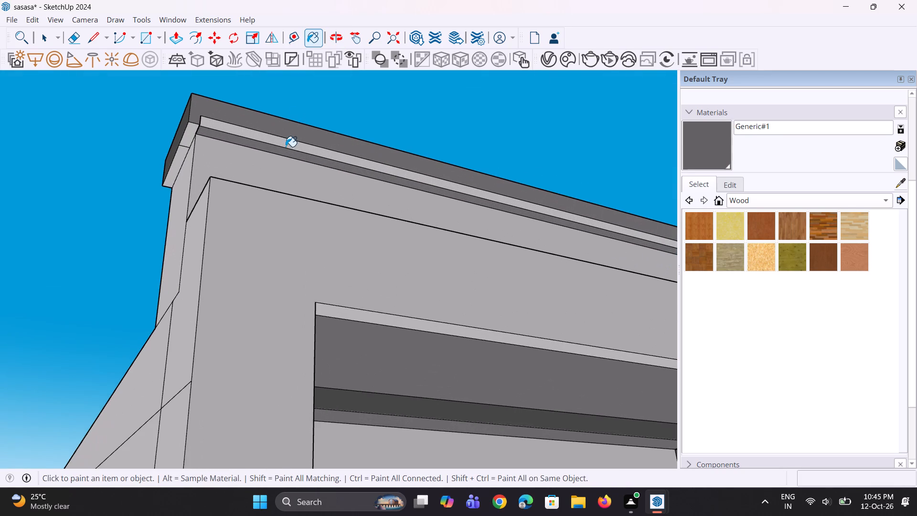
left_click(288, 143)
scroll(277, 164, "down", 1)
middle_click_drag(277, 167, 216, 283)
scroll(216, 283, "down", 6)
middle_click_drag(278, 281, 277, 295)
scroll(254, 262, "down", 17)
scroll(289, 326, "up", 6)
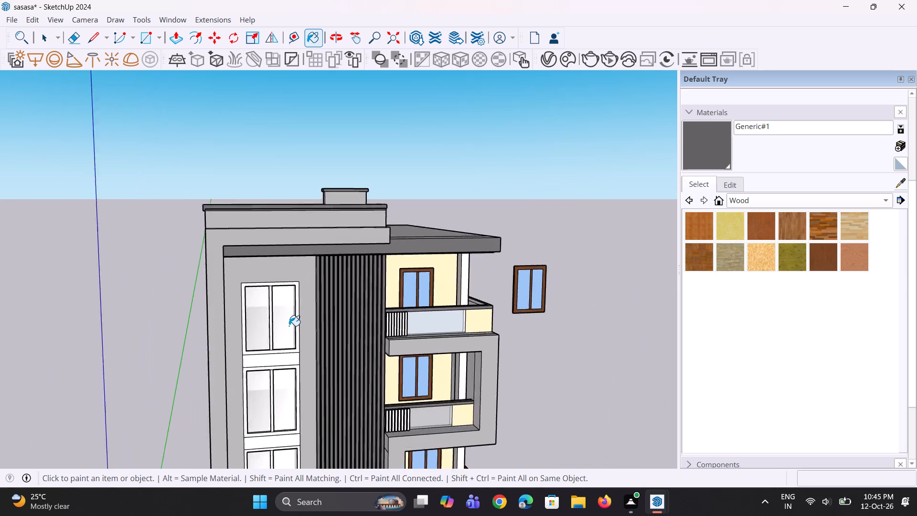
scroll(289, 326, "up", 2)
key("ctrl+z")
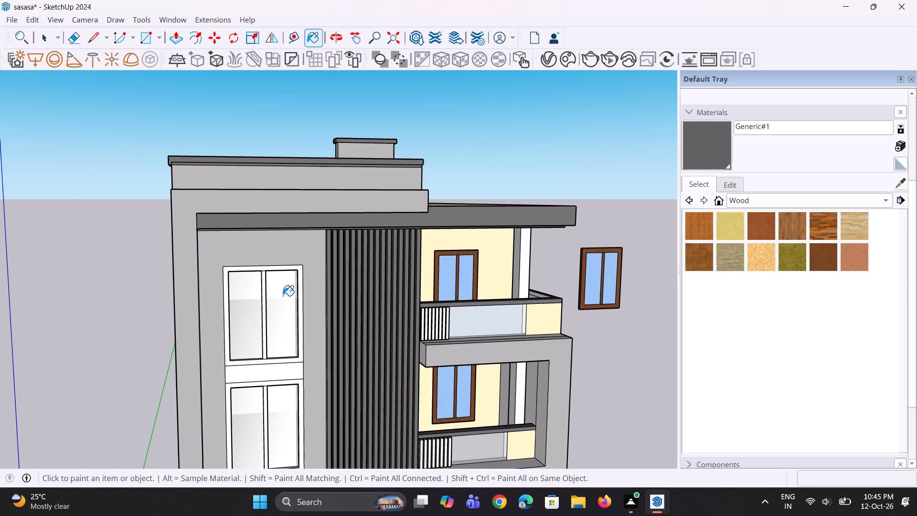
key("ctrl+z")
Paint the underside of the raised parapet's cap together with all its connected matching faces using Generic#1.
middle_click_drag(296, 242, 301, 137)
scroll(267, 144, "up", 14)
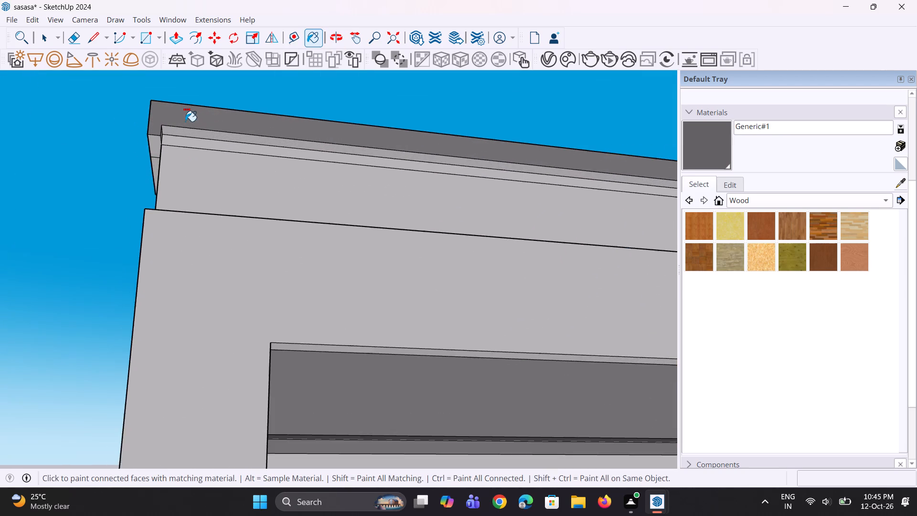
middle_click_drag(184, 135, 205, 75)
left_click(214, 138)
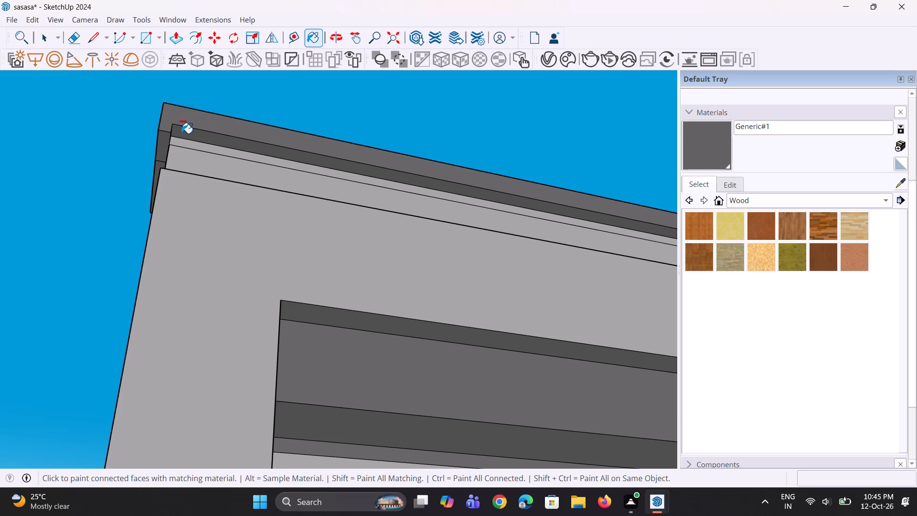
Paint the white frame and the bands between the stacked façade windows with Generic#1 as connected matching faces.
scroll(142, 178, "down", 5)
middle_click_drag(382, 203, 288, 310)
scroll(278, 303, "down", 12)
middle_click_drag(278, 303, 286, 380)
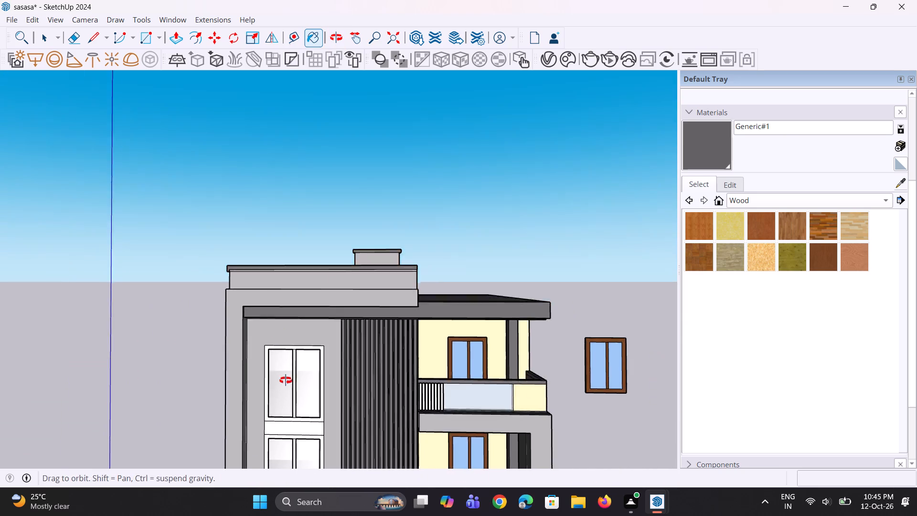
middle_click_drag(286, 380, 286, 381)
scroll(384, 316, "down", 4)
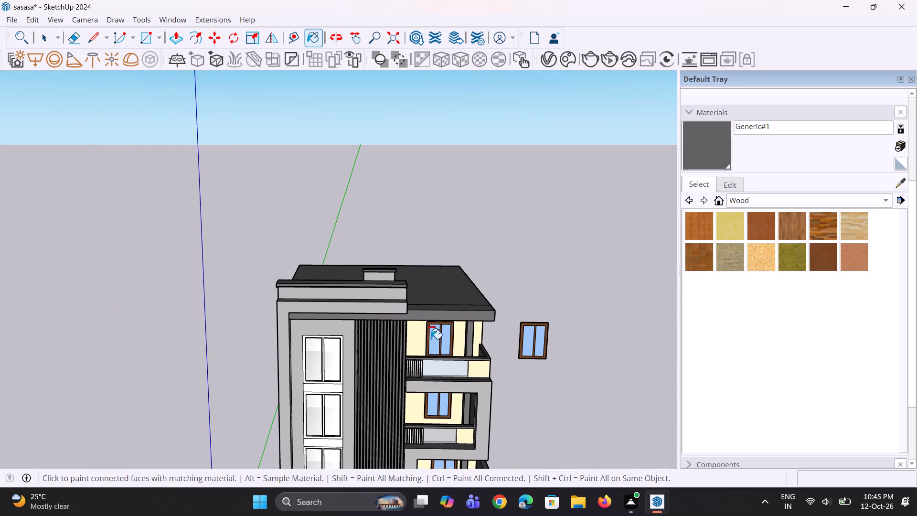
scroll(278, 295, "down", 4)
scroll(291, 398, "up", 4)
scroll(310, 343, "up", 7)
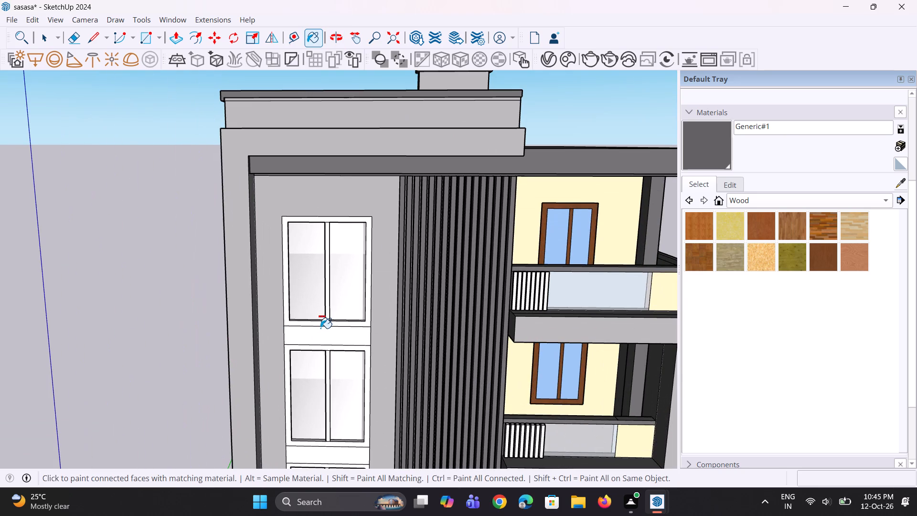
left_click(320, 328)
Examine the whole front façade from afar and closer up to check the painted window frames, roof and balconies.
scroll(320, 328, "down", 11)
scroll(320, 328, "up", 1)
scroll(320, 328, "down", 5)
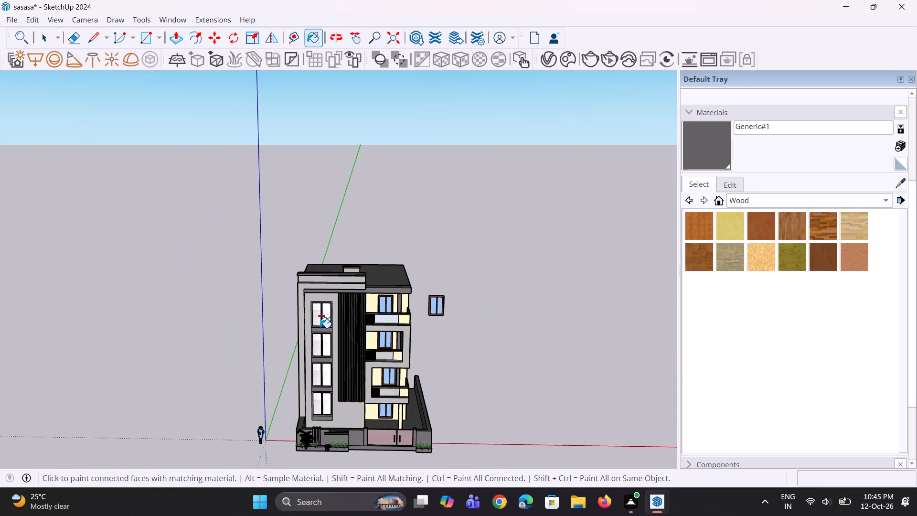
scroll(320, 328, "down", 4)
middle_click(320, 407)
scroll(377, 324, "up", 4)
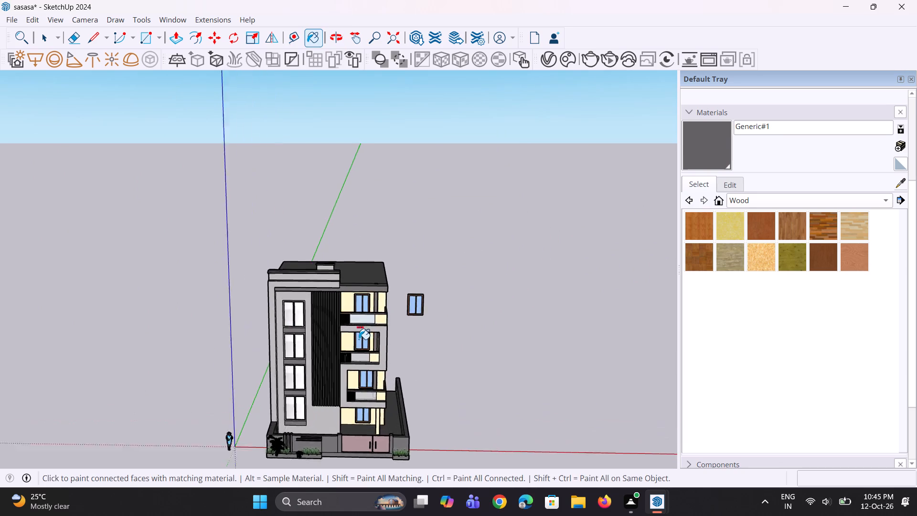
scroll(359, 339, "up", 6)
scroll(235, 384, "up", 1)
middle_click_drag(235, 384, 241, 346)
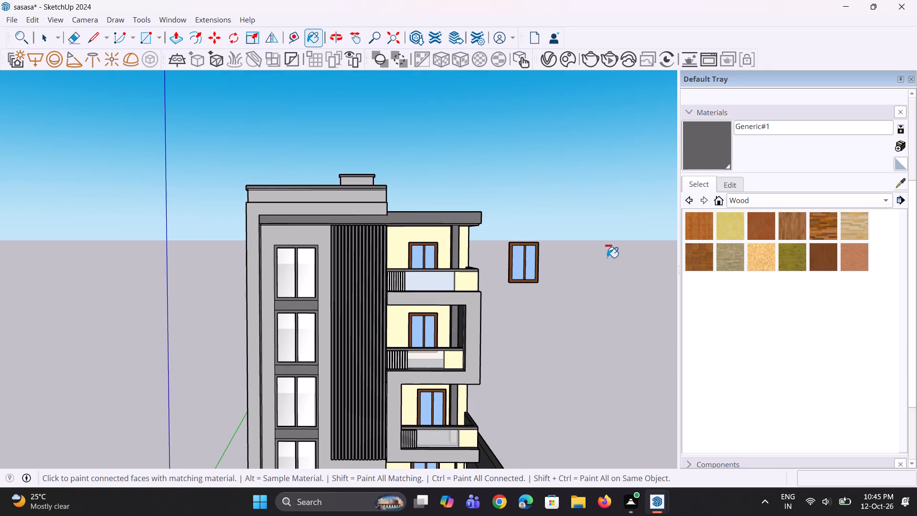
Create a new generic V-Ray material with the saved dark brown swatch (R 0.28, G 0.15, B 0.048) as diffuse colour, slightly brightened.
left_click(546, 56)
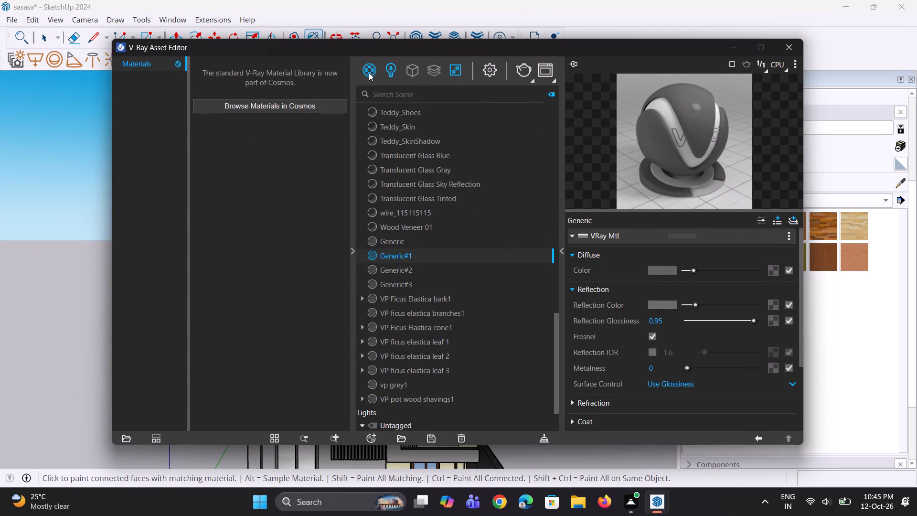
right_click(369, 73)
left_click(376, 91)
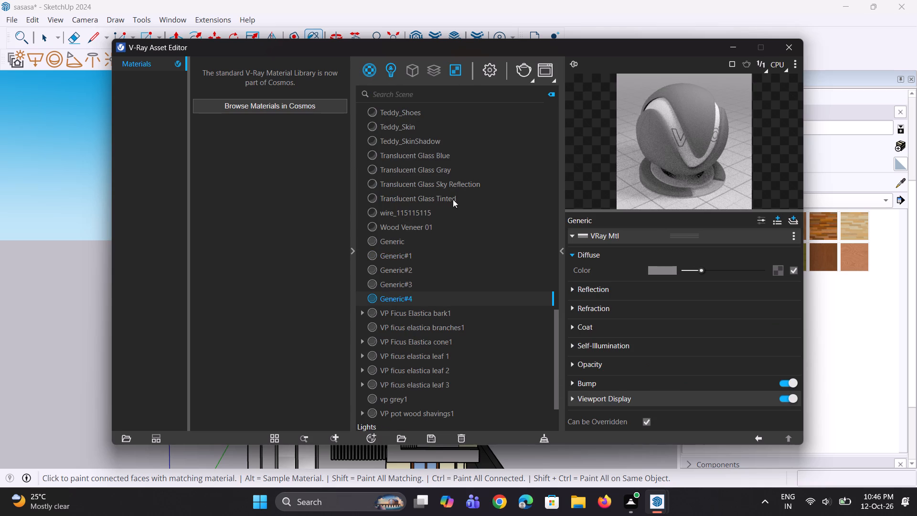
left_click(655, 269)
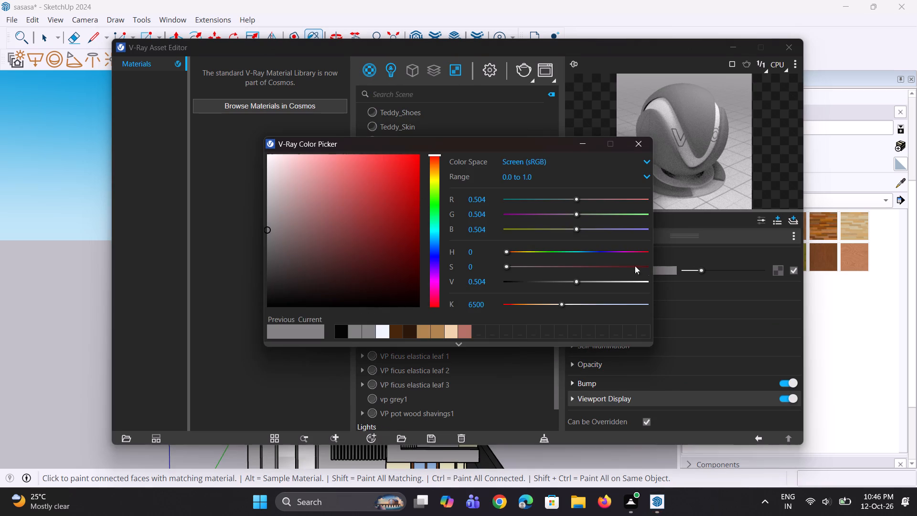
left_click(396, 332)
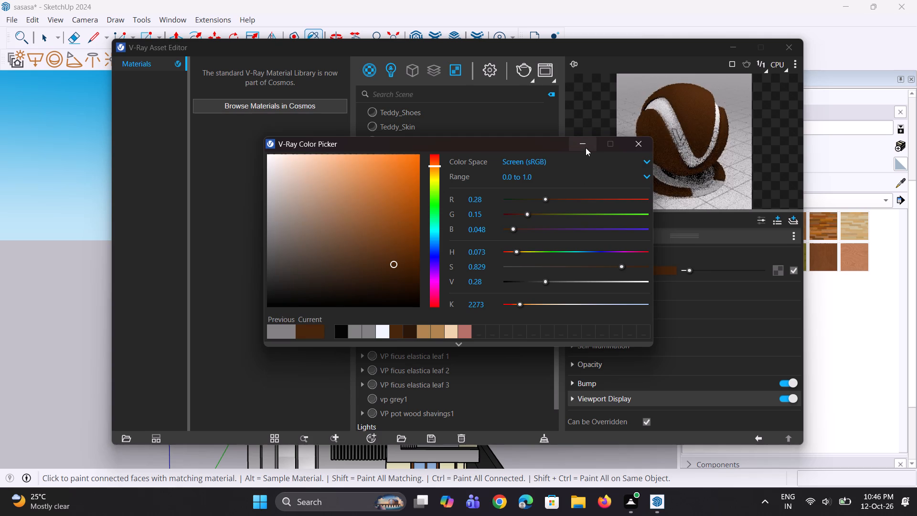
left_click(586, 148)
left_click_drag(688, 268, 691, 269)
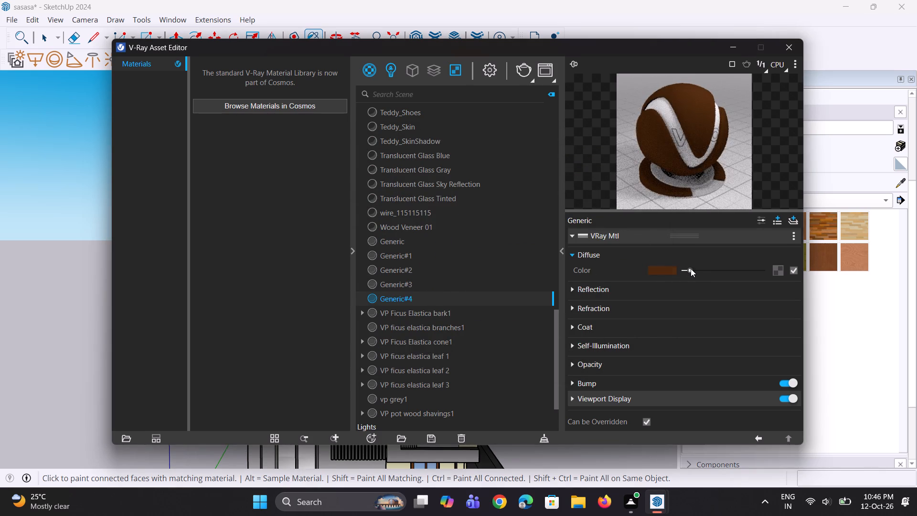
left_click_drag(691, 269, 693, 269)
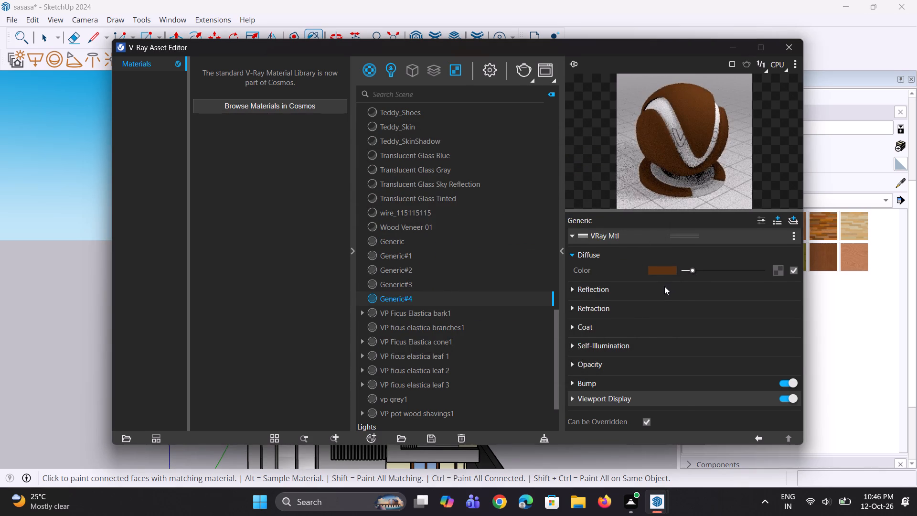
Raise the brown material's reflection colour to a medium grey and try to set its reflection glossiness to 0.95.
left_click(664, 286)
left_click_drag(686, 303, 693, 306)
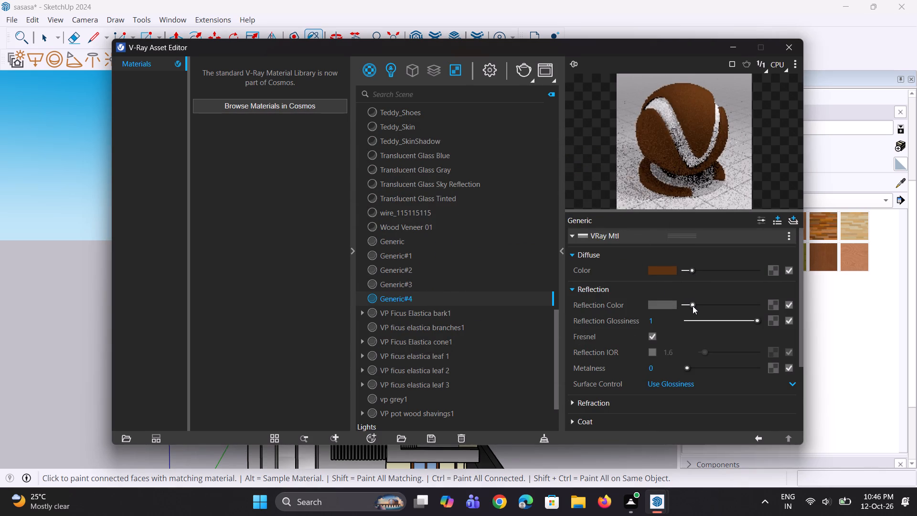
left_click_drag(693, 306, 696, 306)
left_click_drag(667, 320, 622, 327)
type("0.+95")
key("Return")
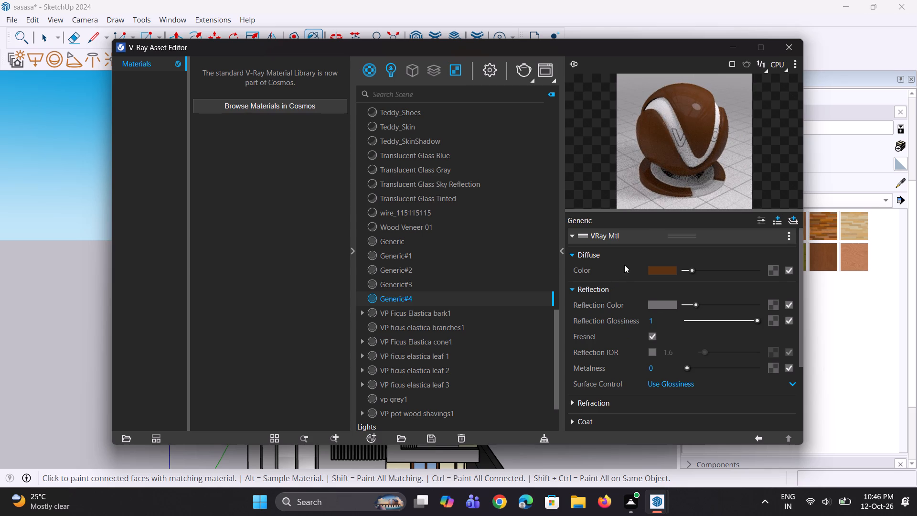
left_click(682, 139)
left_click(732, 43)
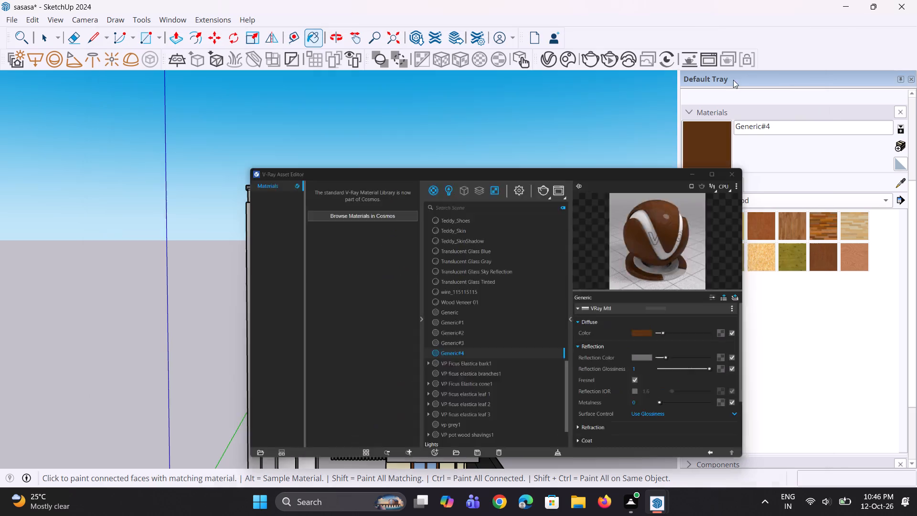
Paint all eight white vertical slats of the top balcony's railing with the dark brown material Generic#4.
scroll(402, 324, "up", 9)
scroll(386, 260, "up", 4)
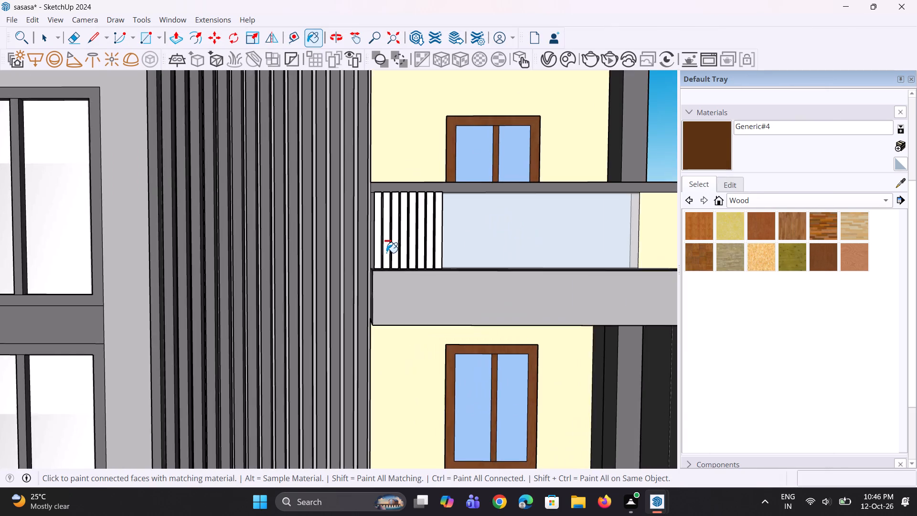
scroll(386, 253, "up", 3)
left_click(378, 241)
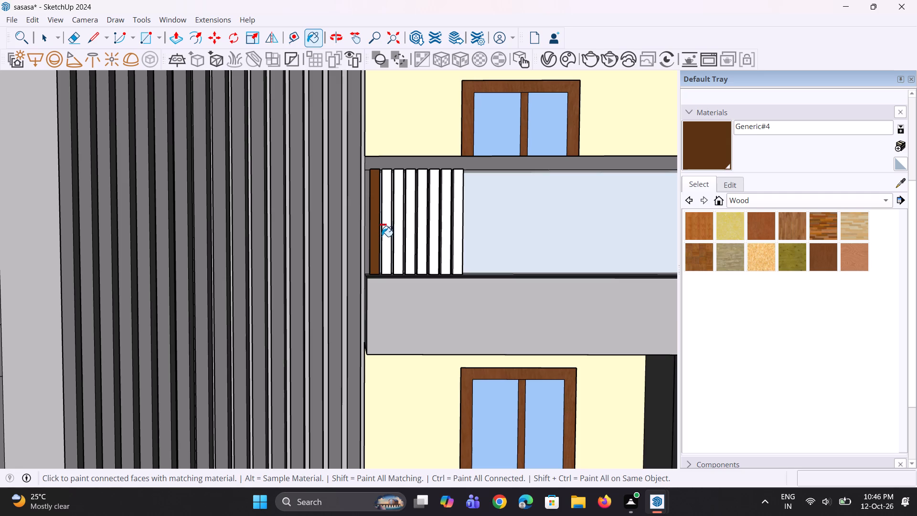
left_click(387, 236)
left_click(399, 236)
middle_click_drag(403, 240, 367, 276)
scroll(393, 253, "up", 7)
left_click(400, 255)
left_click(424, 270)
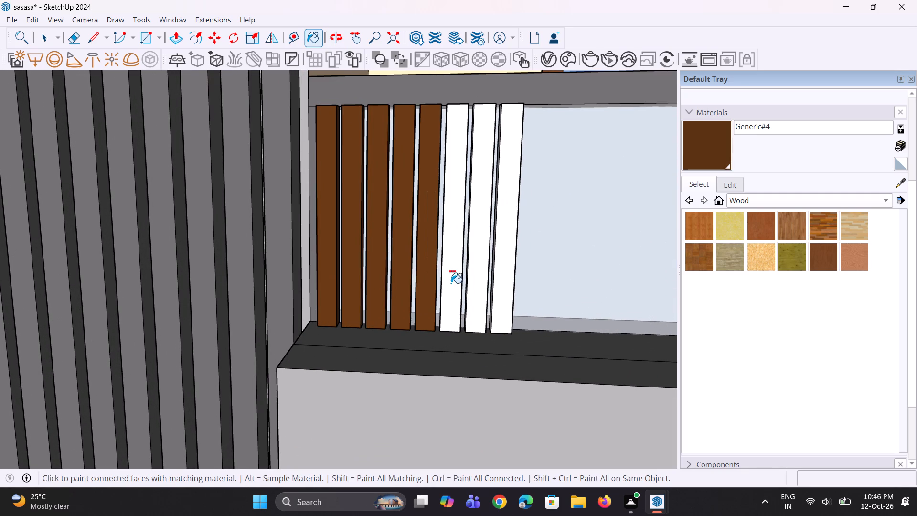
left_click(451, 283)
left_click(474, 296)
left_click(505, 304)
middle_click_drag(504, 305, 409, 315)
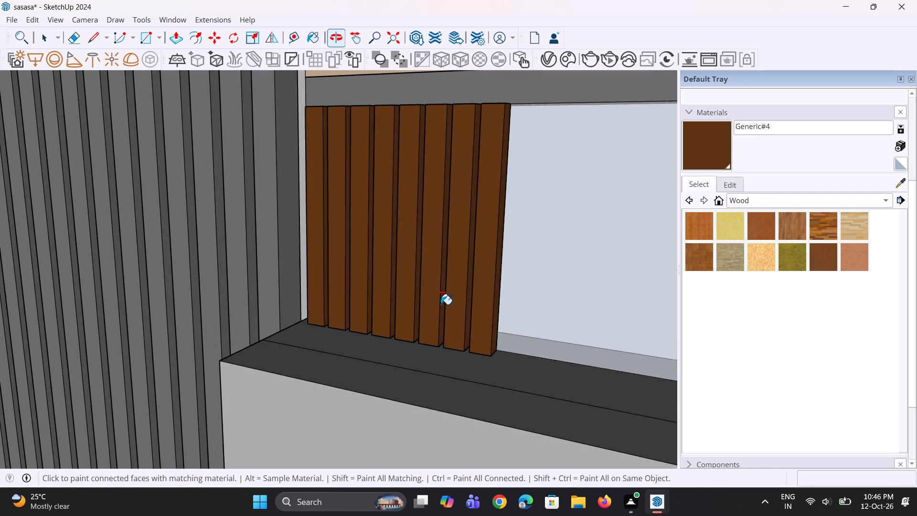
Paint the eight white vertical slats of the railing on the balcony one floor below the top with Generic#4.
scroll(419, 280, "down", 20)
scroll(419, 280, "down", 3)
scroll(415, 351, "up", 2)
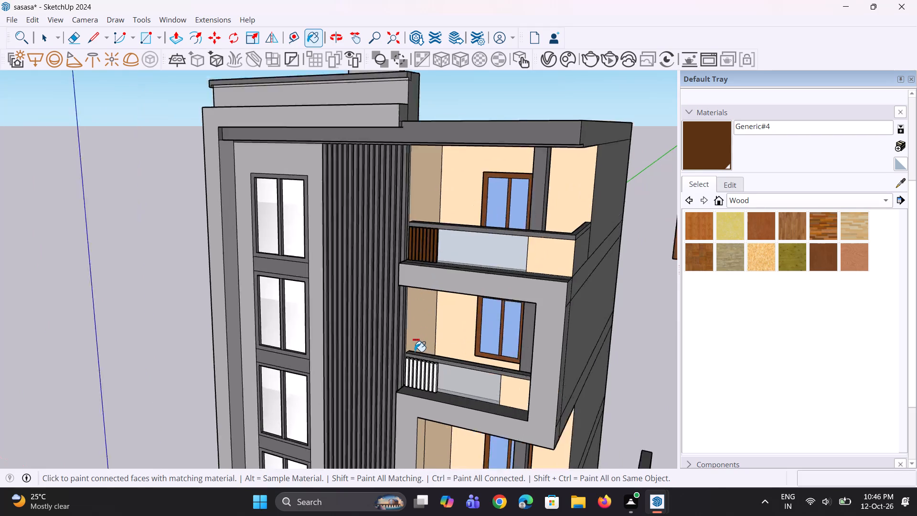
scroll(415, 352, "up", 16)
left_click(414, 357)
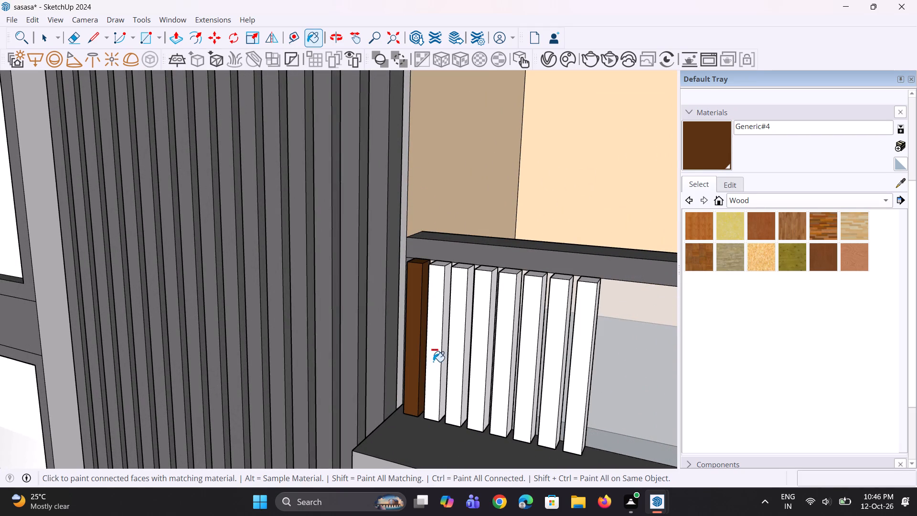
left_click(433, 362)
left_click(457, 365)
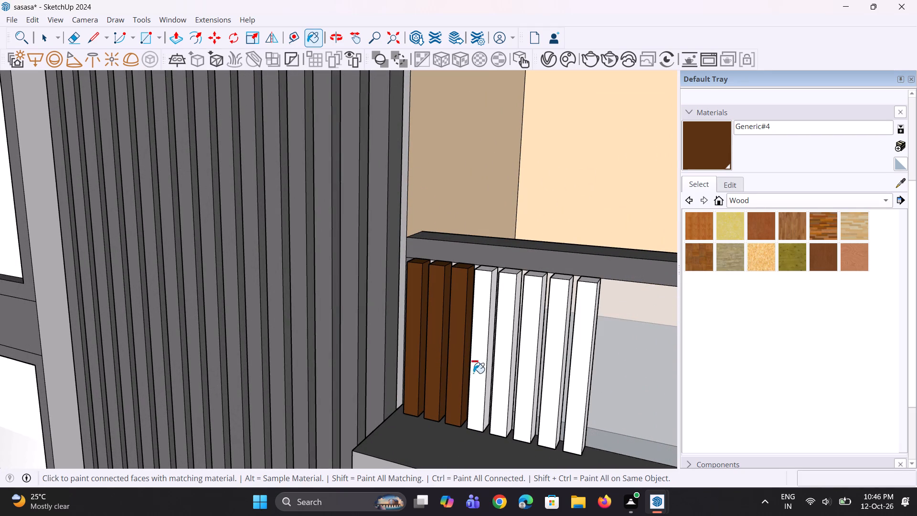
left_click(473, 373)
left_click(502, 390)
left_click(521, 404)
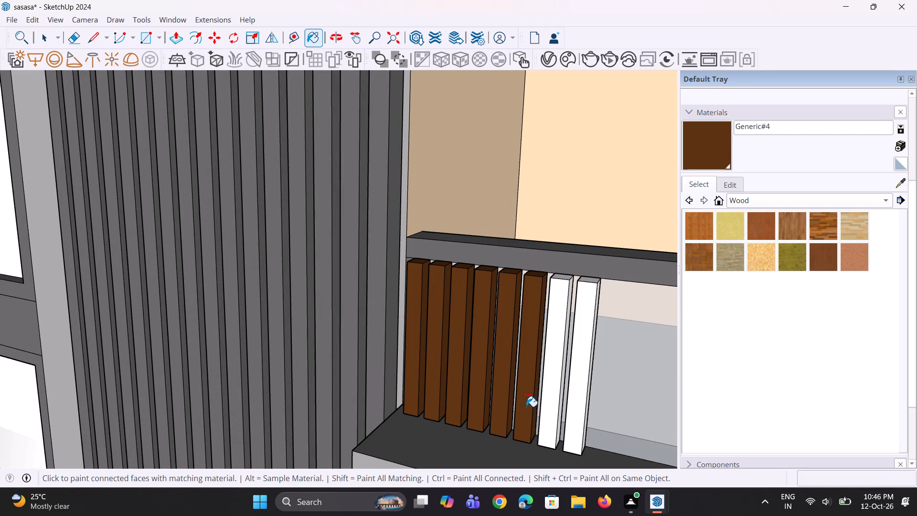
left_click(548, 422)
left_click(579, 427)
Paint the eight white vertical slats of the lowest balcony's railing with Generic#4.
scroll(522, 332, "down", 8)
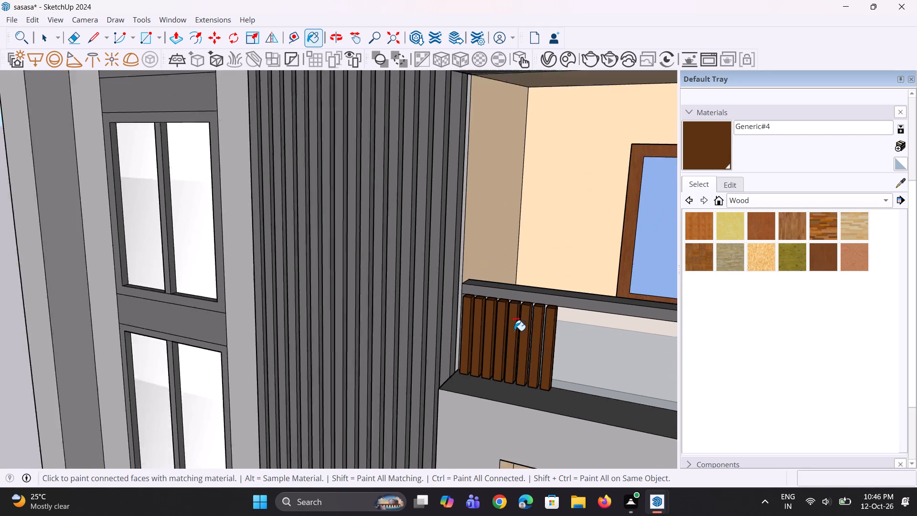
scroll(514, 331, "down", 20)
scroll(460, 397, "up", 4)
scroll(532, 341, "up", 2)
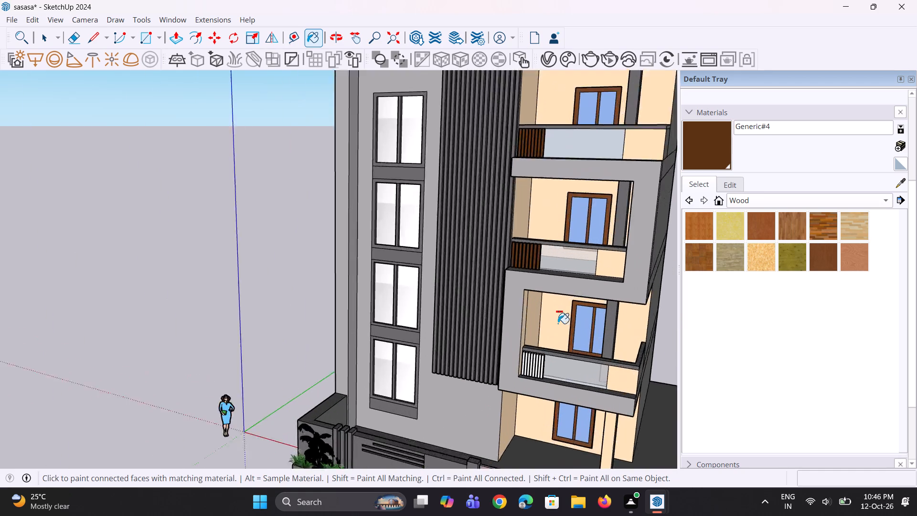
scroll(558, 323, "up", 3)
scroll(518, 386, "up", 12)
left_click(499, 358)
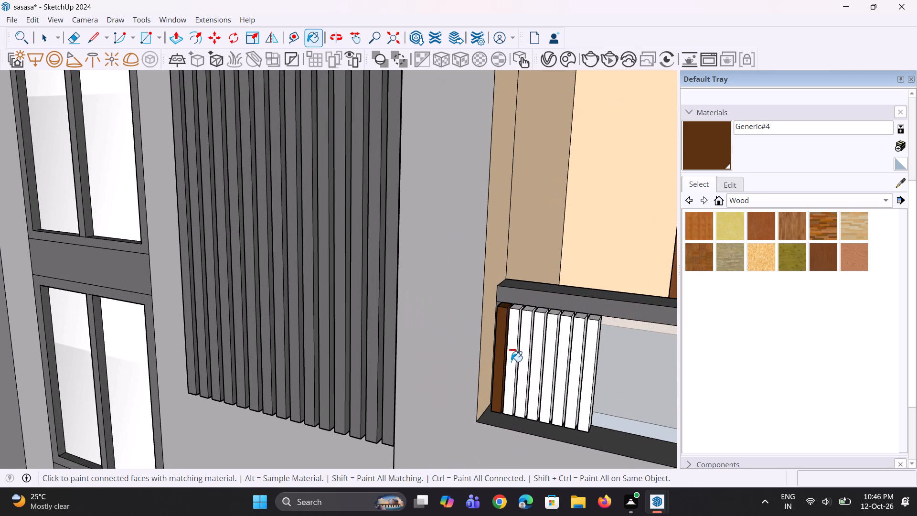
left_click(511, 362)
left_click_drag(518, 365, 525, 368)
double_click(526, 368)
left_click_drag(534, 377, 537, 382)
left_click(537, 382)
left_click_drag(540, 385, 544, 390)
left_click_drag(544, 390, 547, 396)
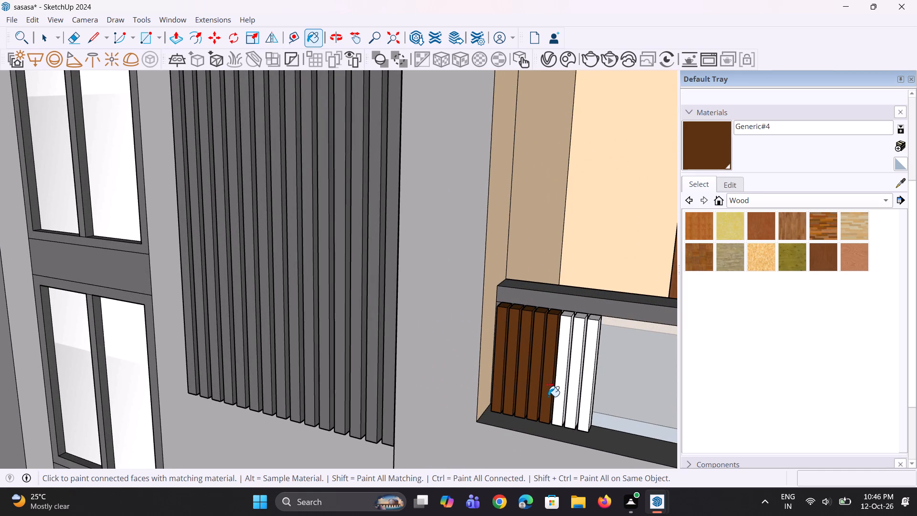
double_click(547, 396)
left_click(553, 400)
left_click_drag(555, 402, 560, 408)
left_click(560, 408)
left_click(568, 409)
left_click(578, 418)
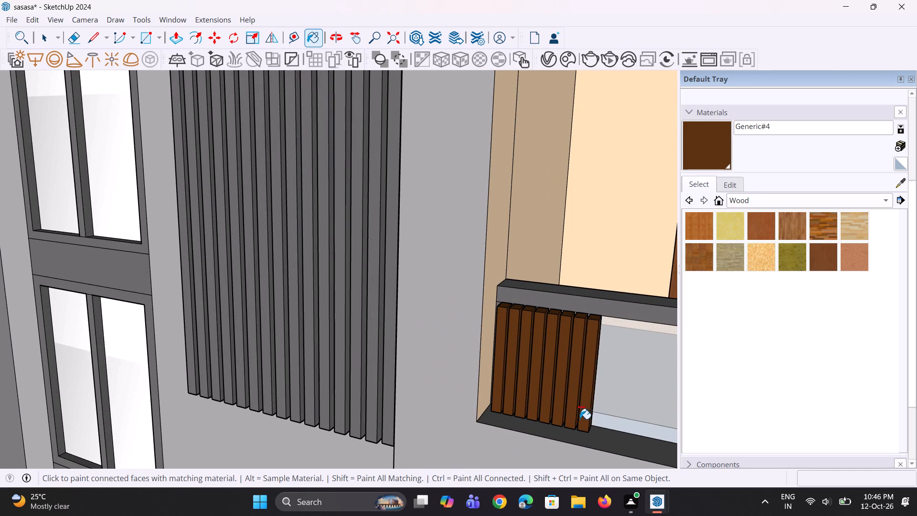
Examine the whole front façade from afar, closer up and from below to check the brown balcony slats and overall colours.
scroll(475, 327, "down", 16)
middle_click_drag(493, 363, 560, 332)
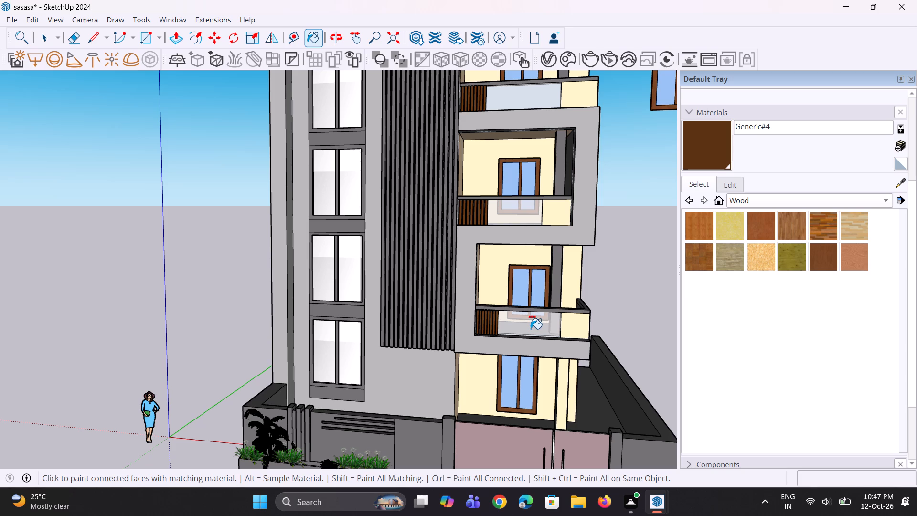
scroll(401, 313, "down", 8)
scroll(422, 279, "up", 2)
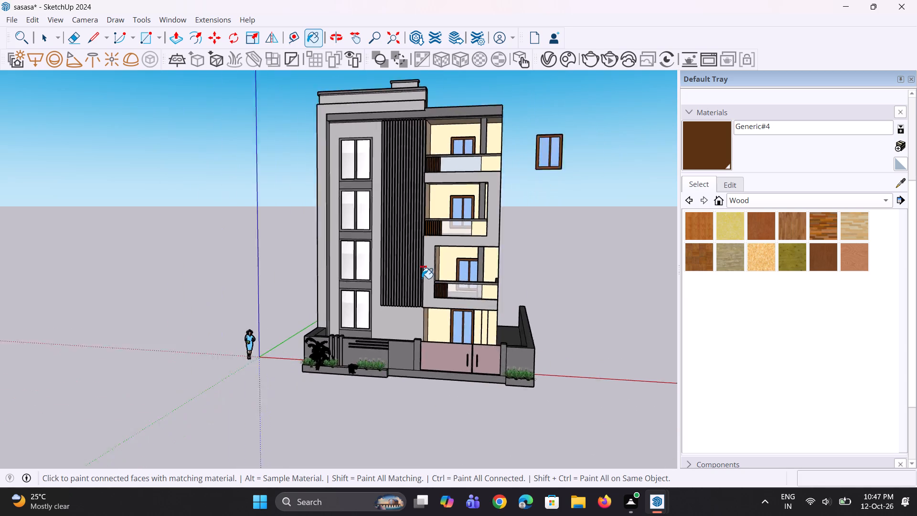
scroll(422, 279, "up", 8)
scroll(422, 279, "down", 6)
middle_click_drag(422, 279, 464, 250)
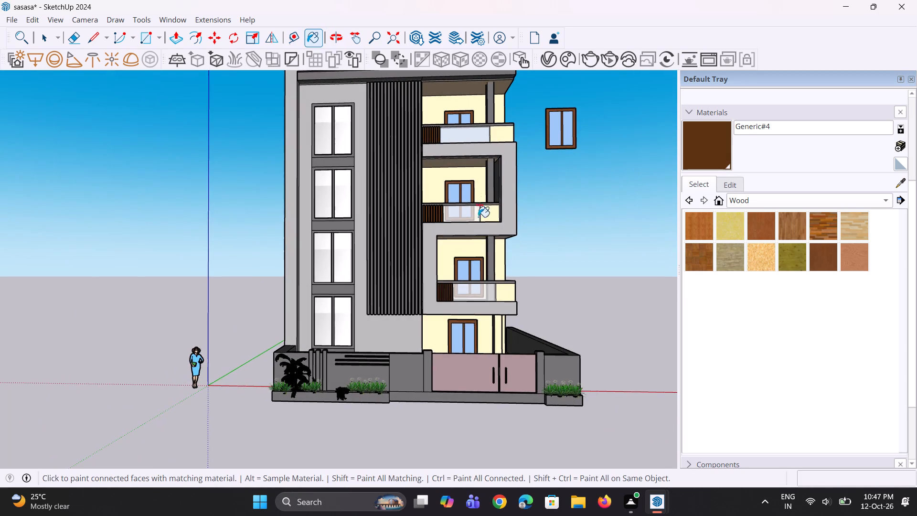
scroll(481, 193, "up", 4)
scroll(412, 193, "up", 2)
middle_click_drag(415, 202, 464, 291)
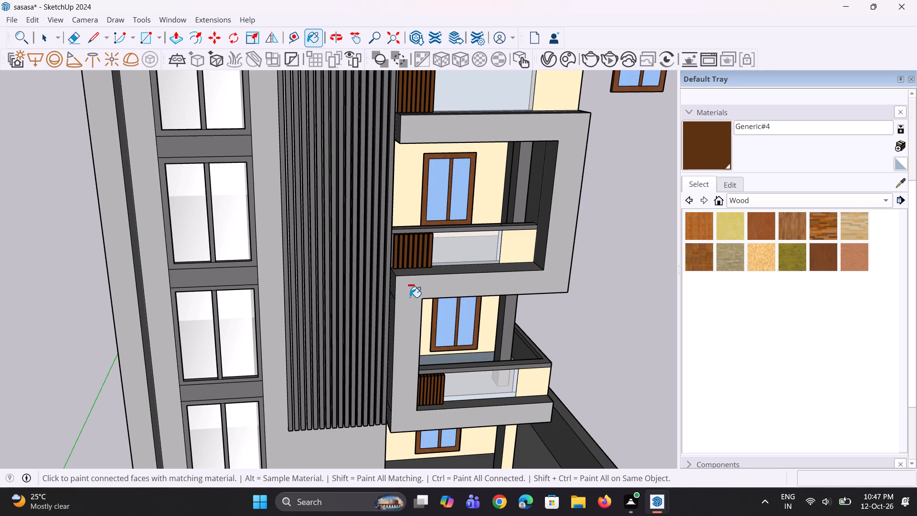
scroll(402, 297, "down", 4)
scroll(196, 275, "down", 3)
middle_click_drag(235, 268, 231, 256)
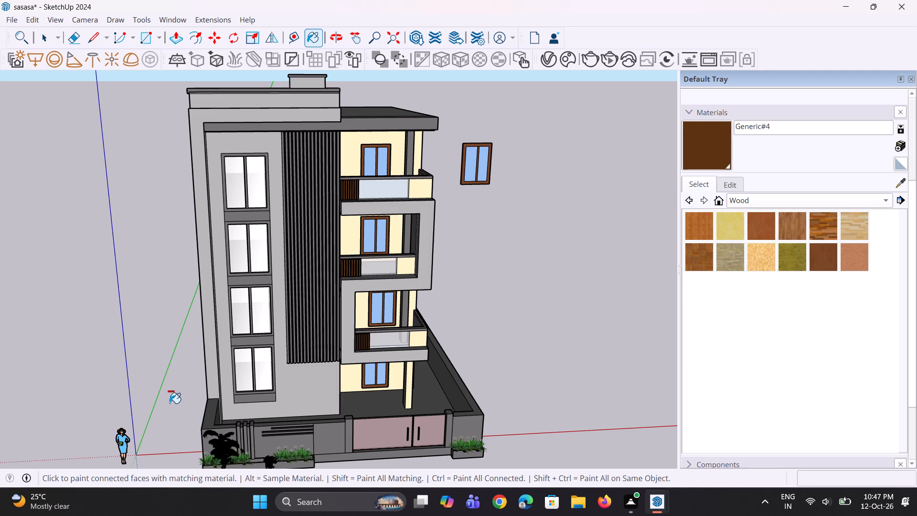
scroll(144, 440, "down", 3)
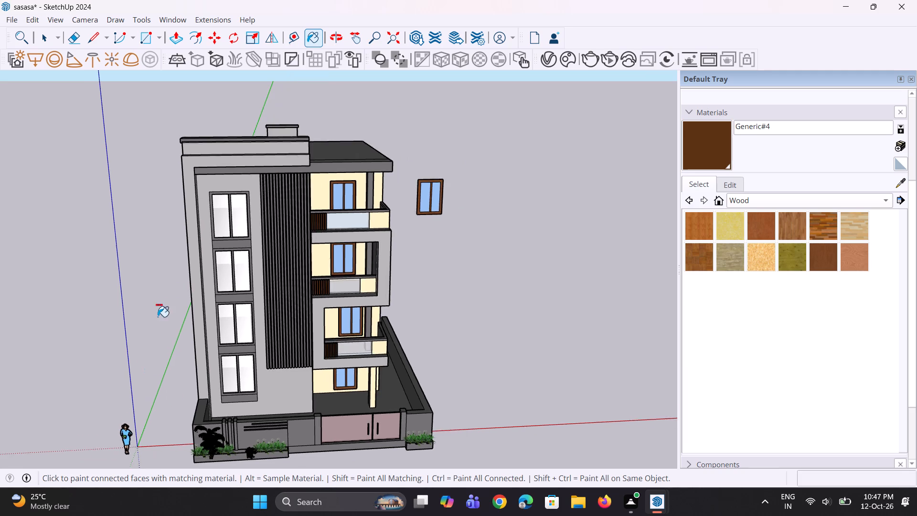
scroll(158, 317, "down", 4)
middle_click_drag(230, 382, 231, 361)
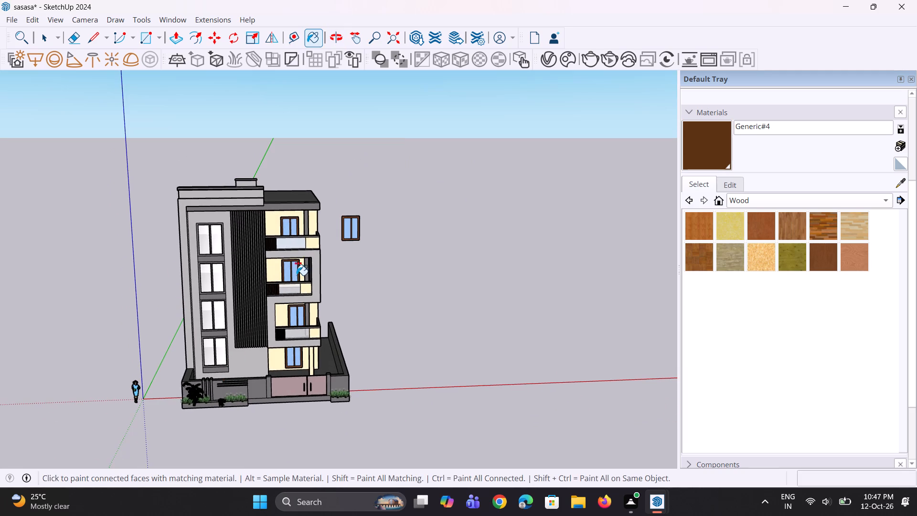
scroll(390, 265, "up", 1)
scroll(268, 257, "up", 2)
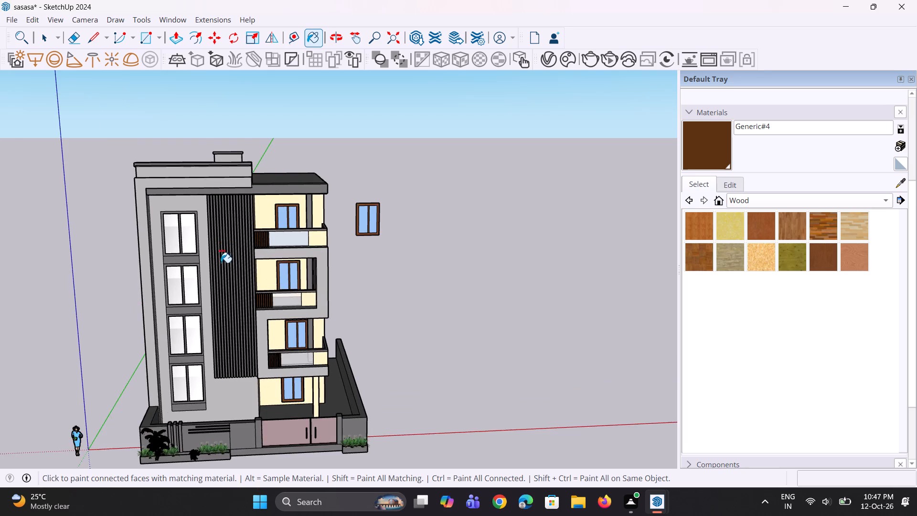
scroll(261, 294, "up", 2)
middle_click_drag(267, 290, 275, 169)
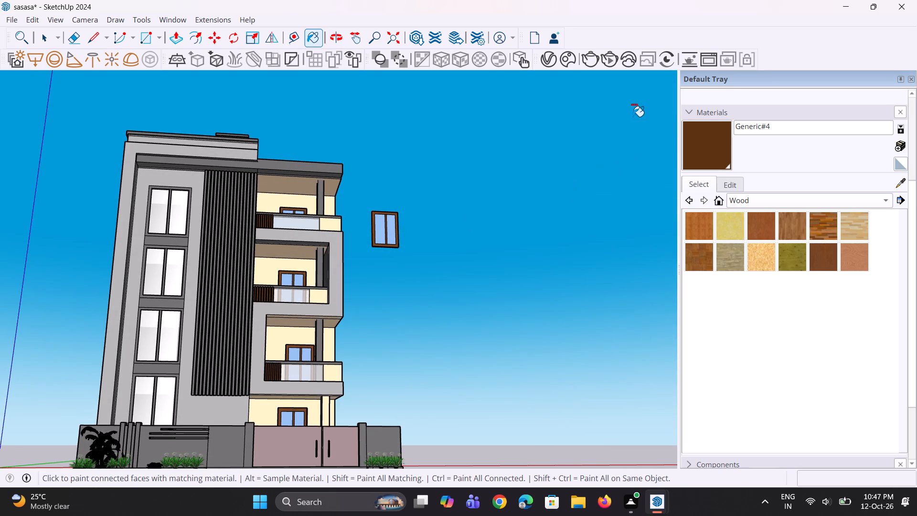
Create a new generic V-Ray material with a pale pinkish off-white diffuse colour (R 0.909, G 0.873, B 0.855).
left_click(551, 65)
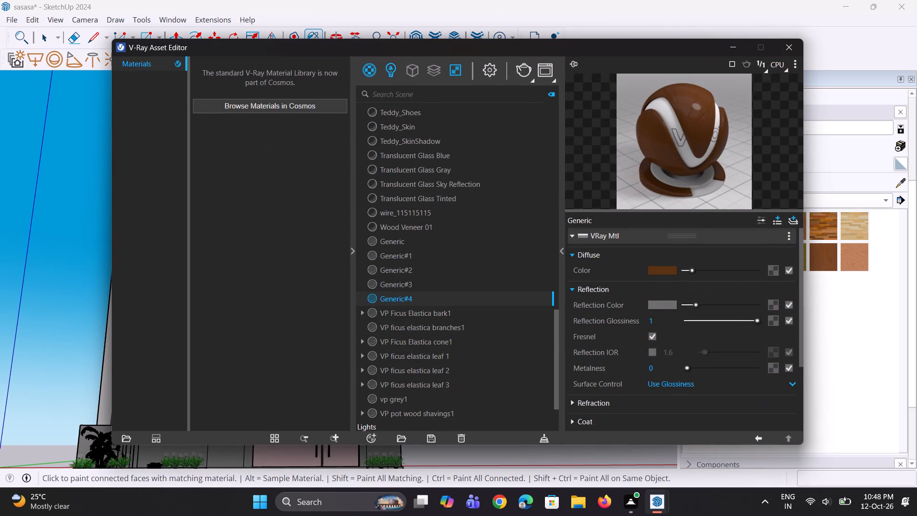
right_click_drag(361, 73, 369, 77)
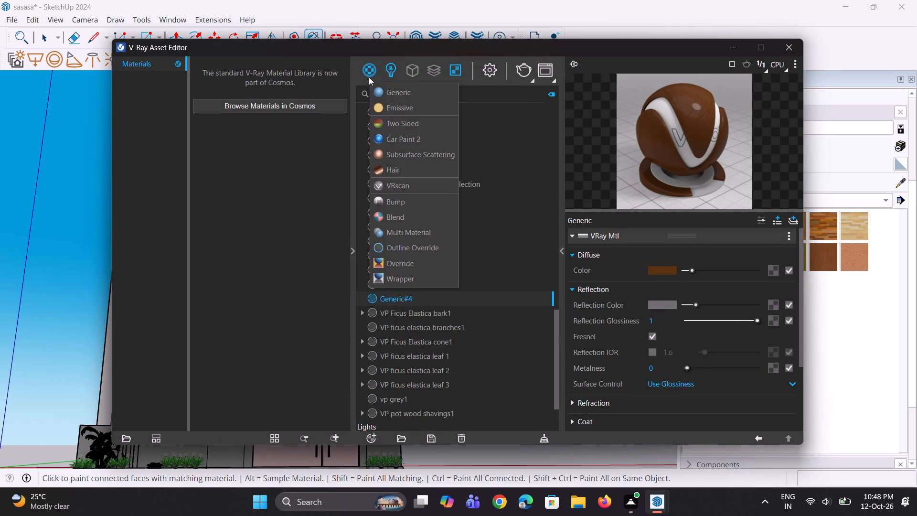
left_click(377, 91)
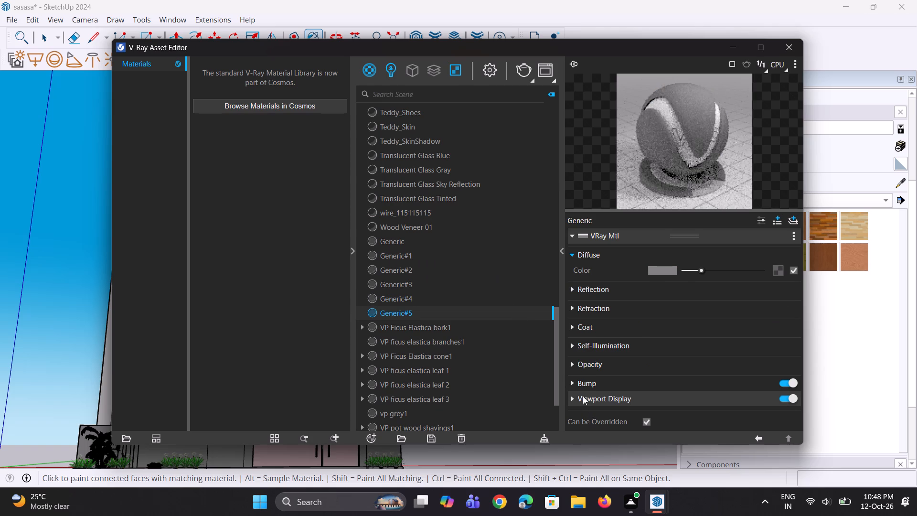
left_click(653, 270)
left_click(379, 324)
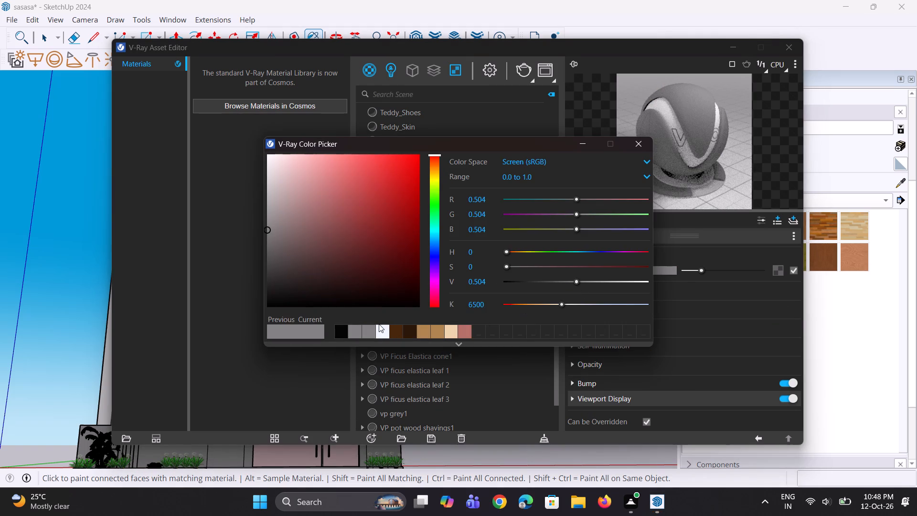
left_click(381, 333)
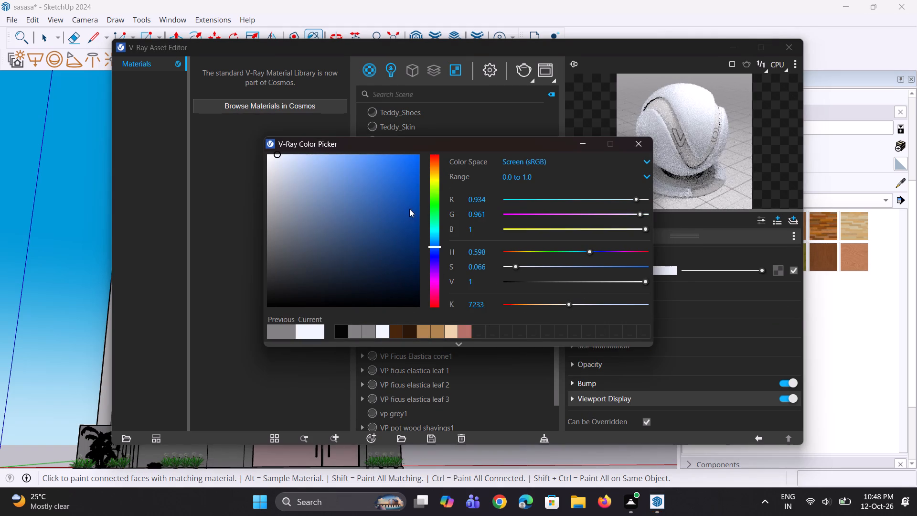
left_click(432, 163)
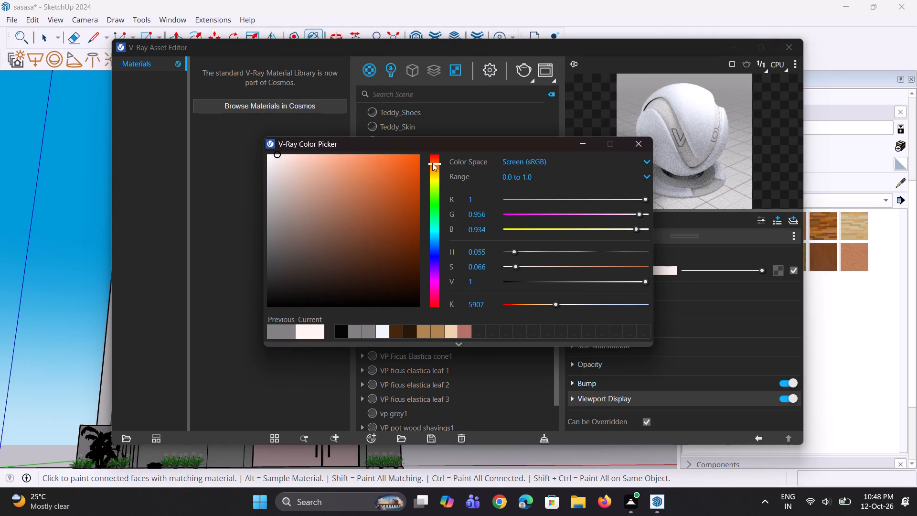
left_click_drag(428, 165, 437, 148)
left_click(300, 169)
left_click(288, 168)
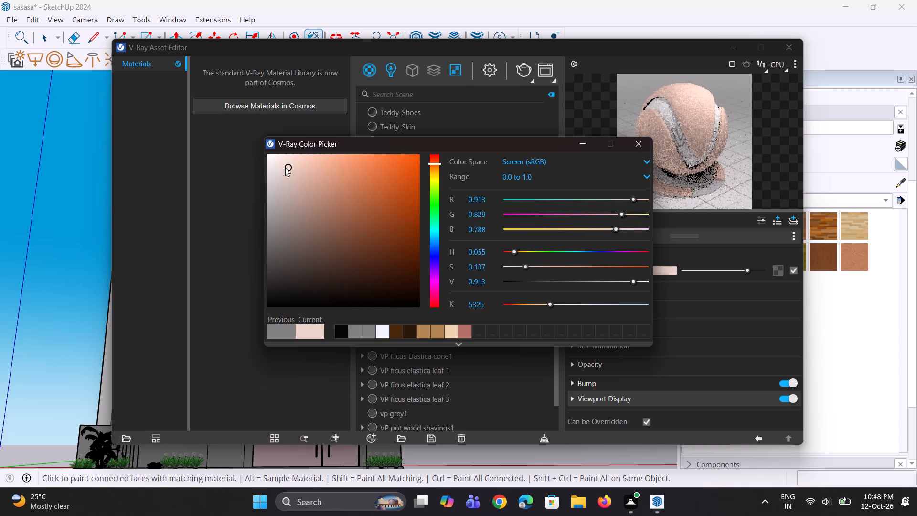
left_click(277, 169)
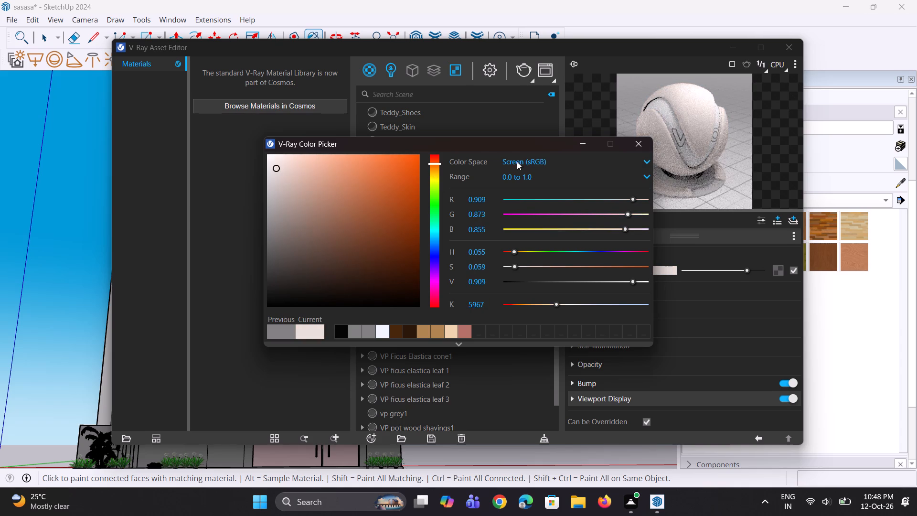
left_click(583, 143)
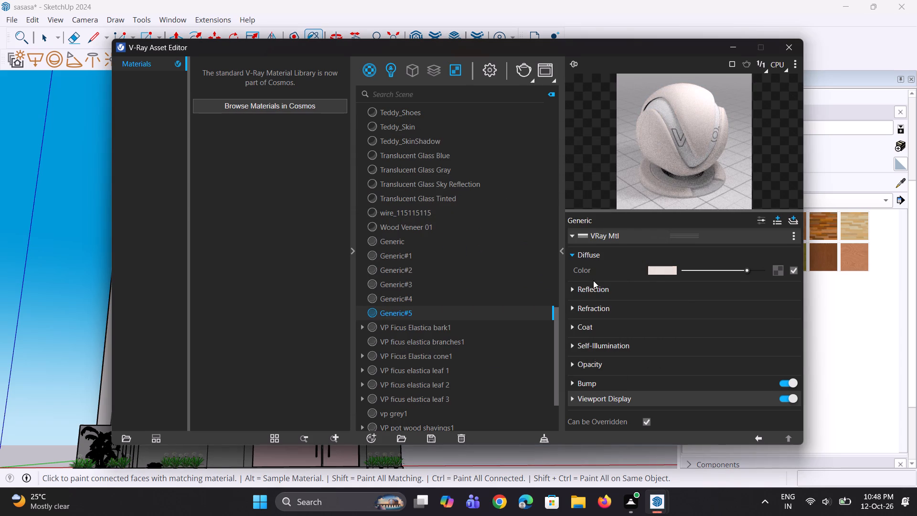
Raise the off-white material's reflection colour to a medium grey and set its reflection glossiness to 0.95.
left_click(597, 286)
left_click_drag(687, 307, 696, 307)
left_click_drag(670, 322, 594, 325)
type("0.95")
key("Return")
left_click(654, 126)
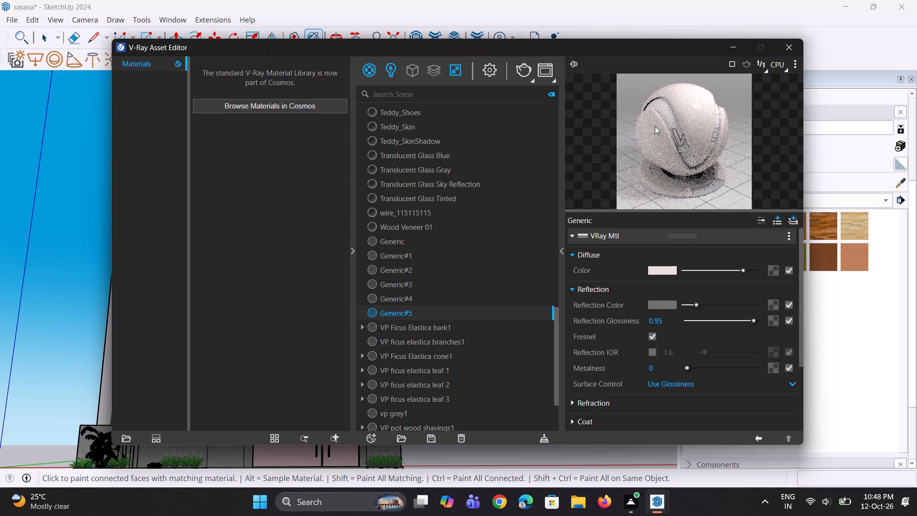
left_click(738, 47)
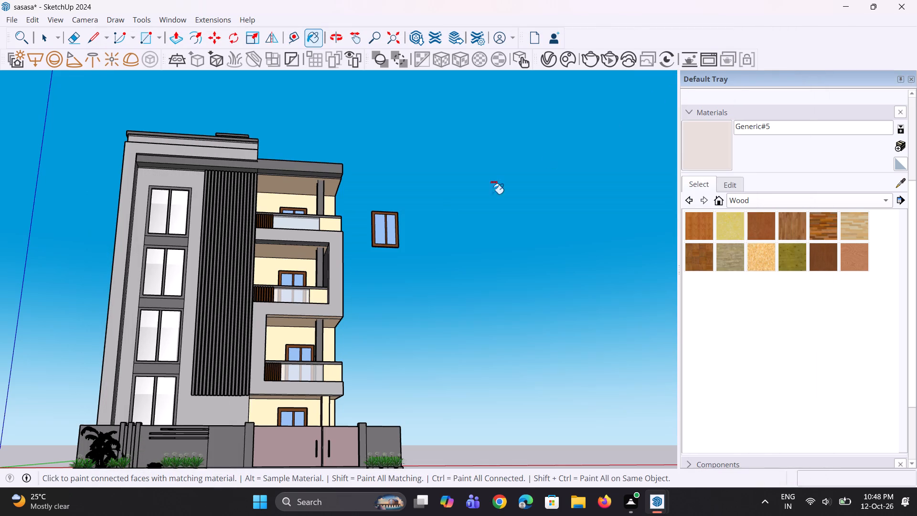
Paint the cream end panels of the three balcony railings and the slim ground-floor column with the off-white Generic#5 material.
scroll(178, 228, "up", 3)
scroll(162, 210, "down", 3)
middle_click_drag(161, 213, 143, 244)
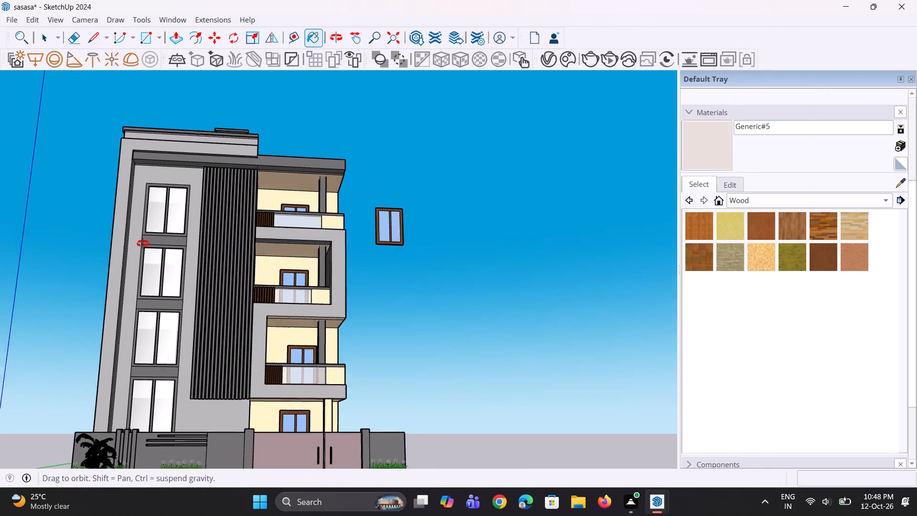
middle_click_drag(143, 244, 142, 245)
scroll(163, 177, "up", 3)
scroll(157, 223, "up", 2)
scroll(156, 314, "down", 4)
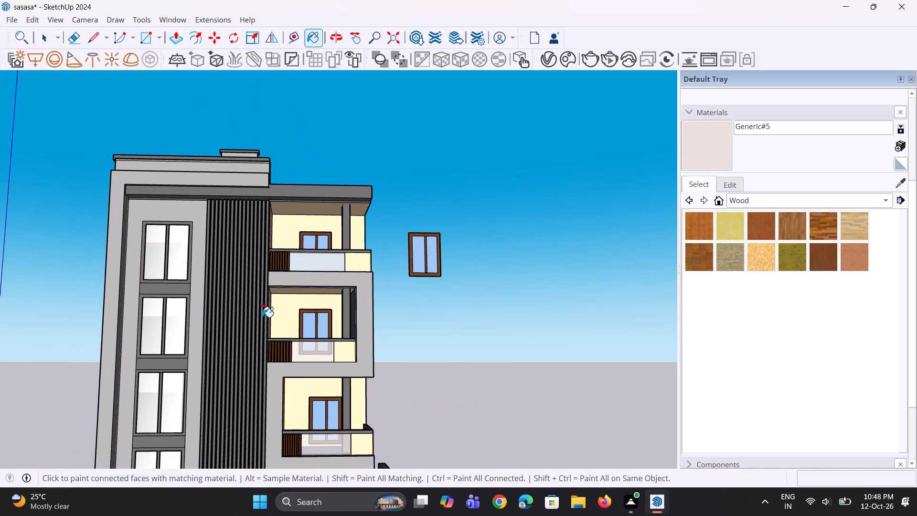
scroll(332, 270, "up", 2)
left_click(355, 259)
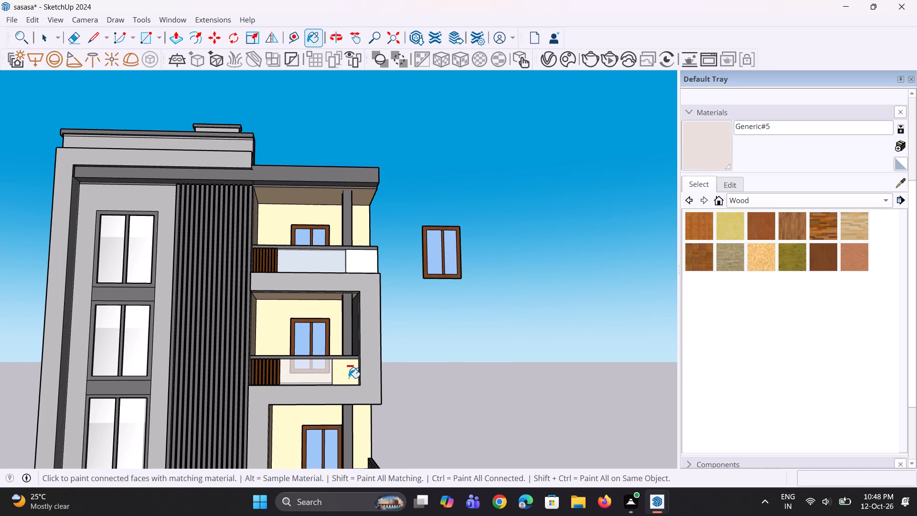
left_click(349, 378)
scroll(296, 300, "down", 7)
scroll(311, 428, "up", 7)
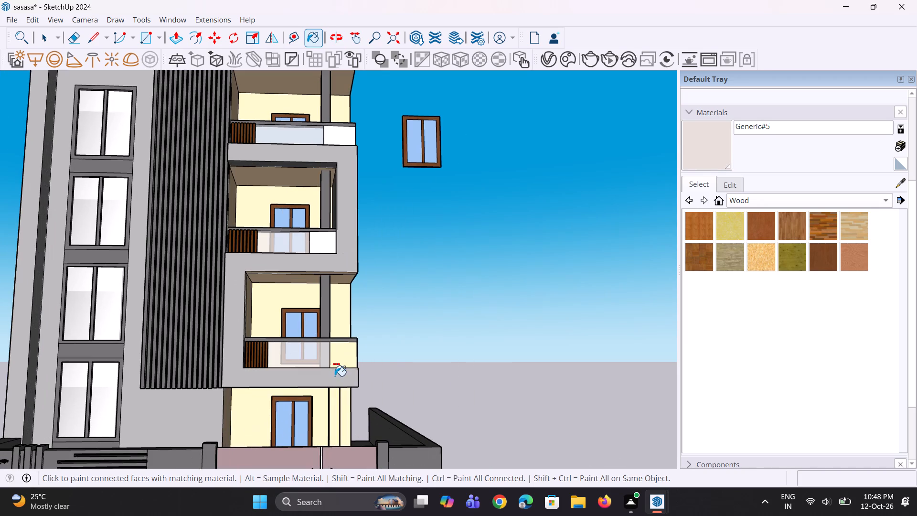
left_click(344, 363)
left_click(337, 394)
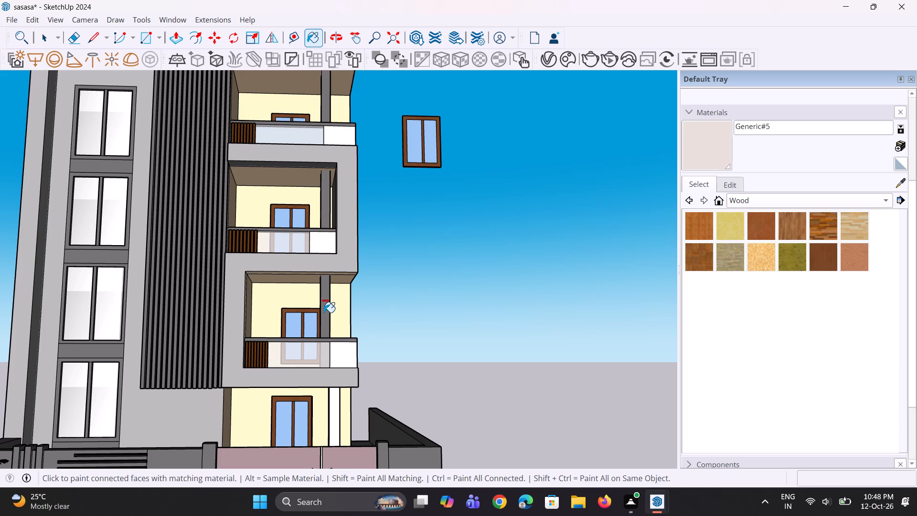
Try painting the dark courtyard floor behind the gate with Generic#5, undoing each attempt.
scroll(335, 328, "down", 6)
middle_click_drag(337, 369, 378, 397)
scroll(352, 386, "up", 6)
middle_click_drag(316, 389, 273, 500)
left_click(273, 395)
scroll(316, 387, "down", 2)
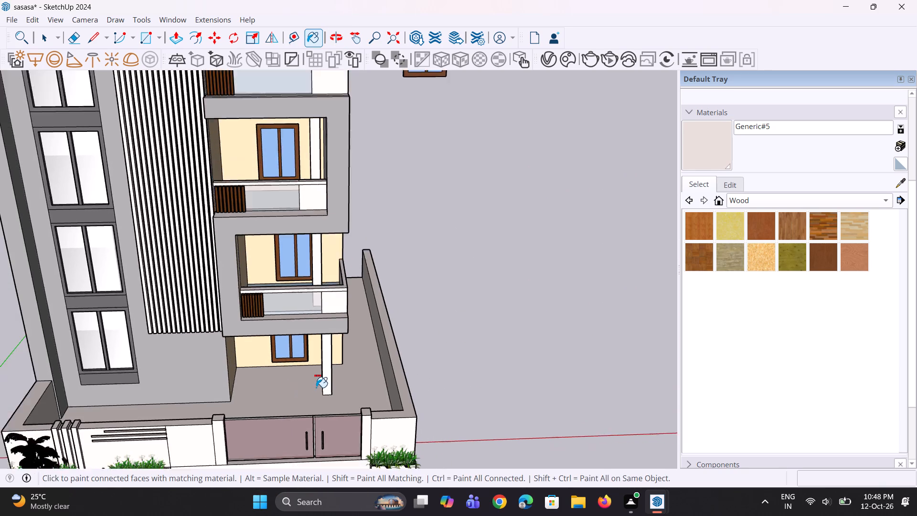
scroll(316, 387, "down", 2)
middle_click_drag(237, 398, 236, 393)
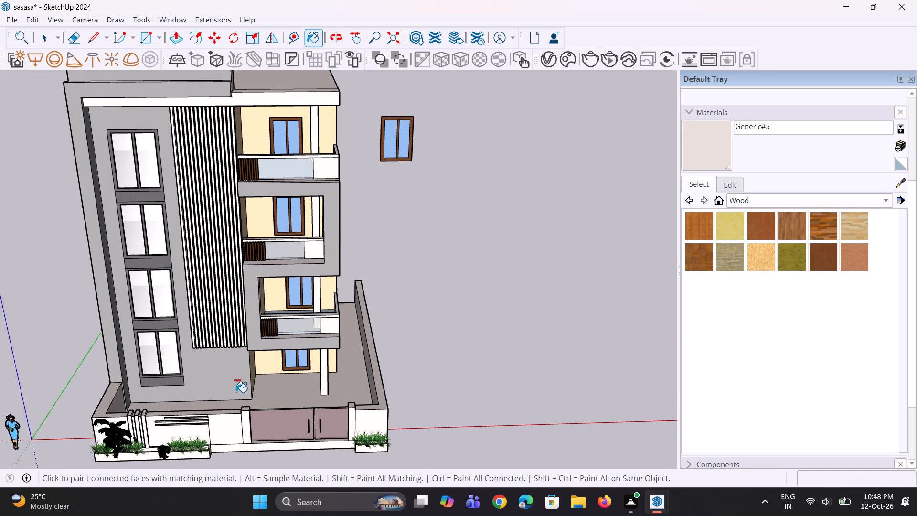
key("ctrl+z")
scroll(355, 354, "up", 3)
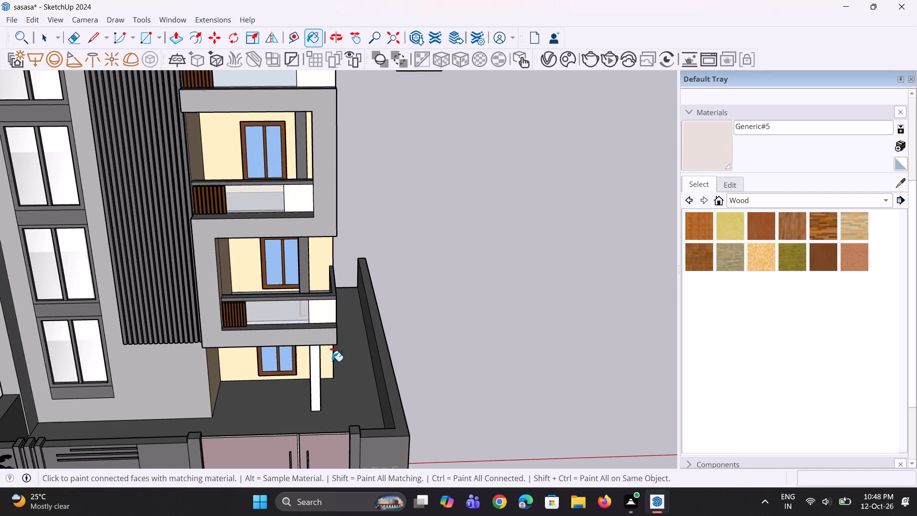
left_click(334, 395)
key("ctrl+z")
Delete the spare brown-framed window floating beside the building.
scroll(422, 400, "down", 4)
middle_click_drag(484, 354, 470, 318)
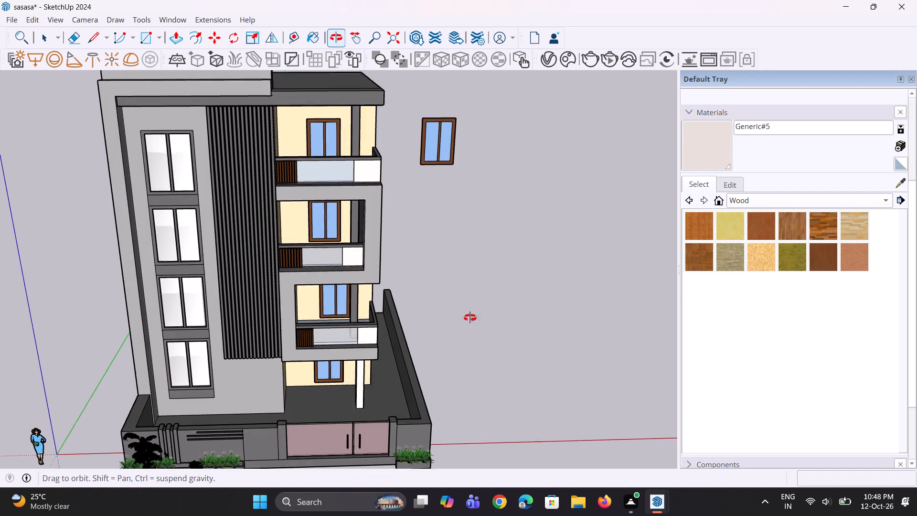
middle_click_drag(470, 318, 464, 310)
key("space")
key("space")
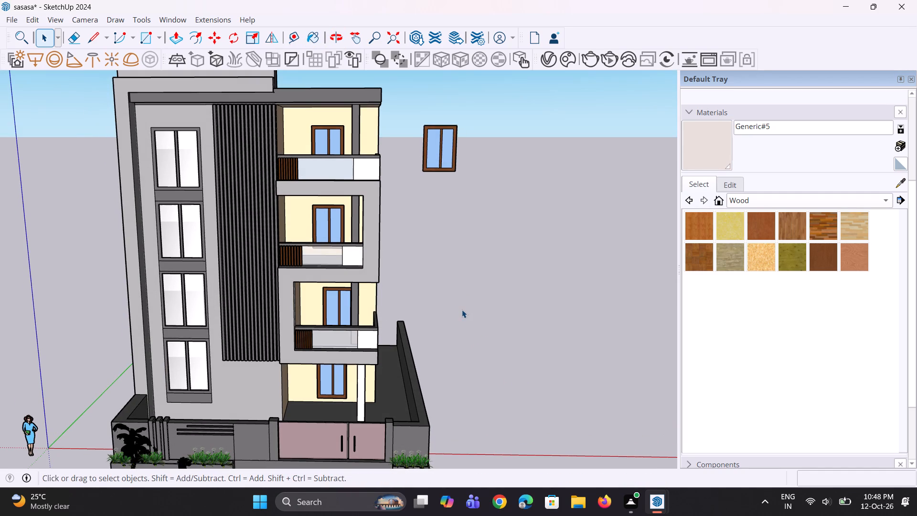
scroll(465, 308, "down", 6)
middle_click_drag(459, 328, 426, 326)
scroll(418, 162, "up", 3)
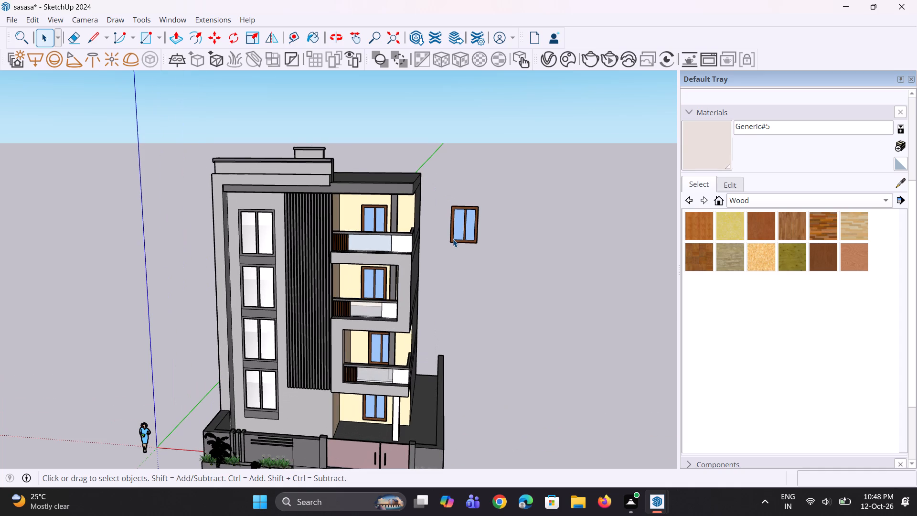
key("space")
left_click_drag(437, 187, 488, 242)
left_click_drag(488, 242, 499, 253)
key("Delete")
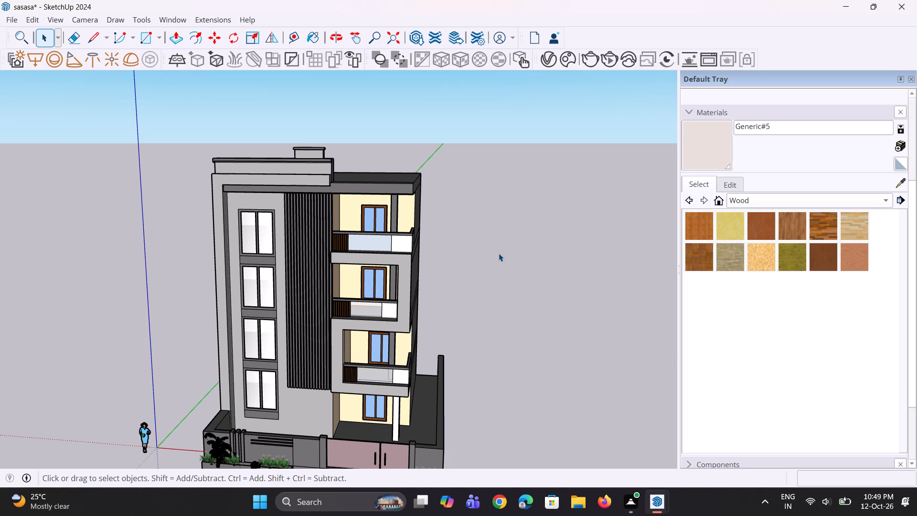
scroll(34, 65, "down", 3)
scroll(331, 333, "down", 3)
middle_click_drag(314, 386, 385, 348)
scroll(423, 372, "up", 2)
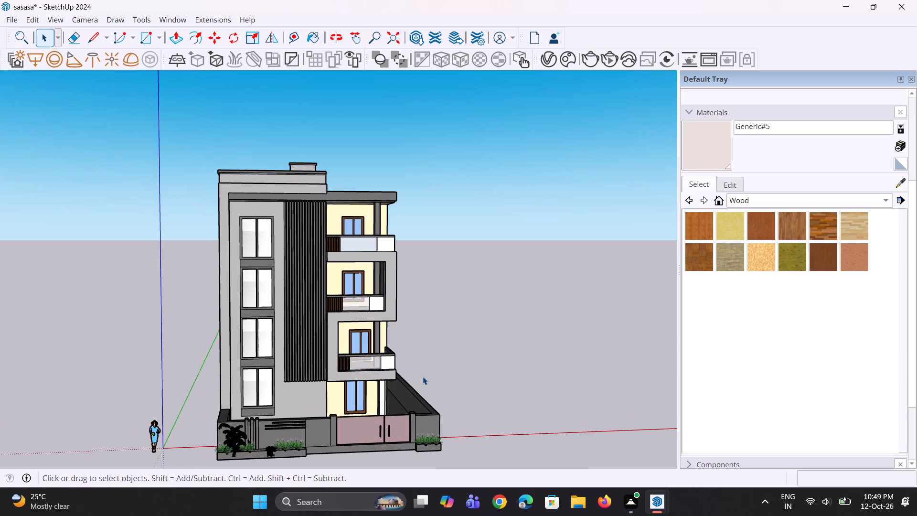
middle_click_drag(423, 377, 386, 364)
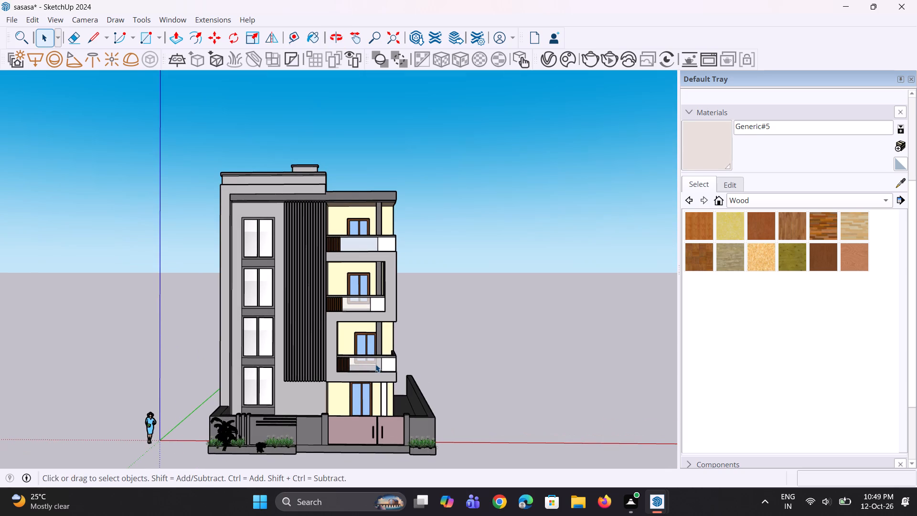